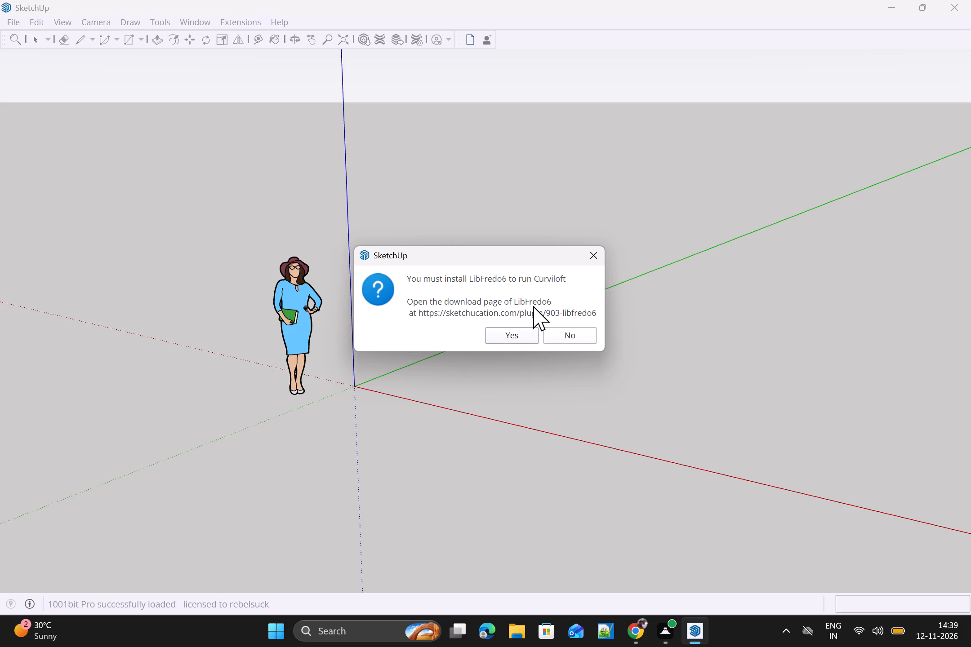
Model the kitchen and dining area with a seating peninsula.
Decline opening the LibFredo6 download page.
click(566, 335)
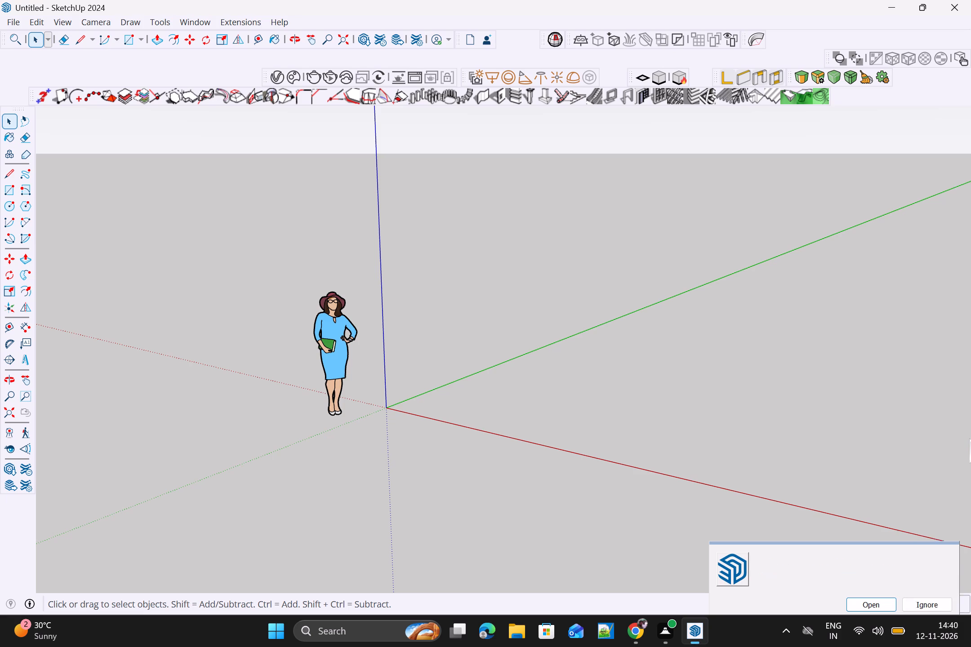
Delete the default human scale figure from the model.
click(332, 348)
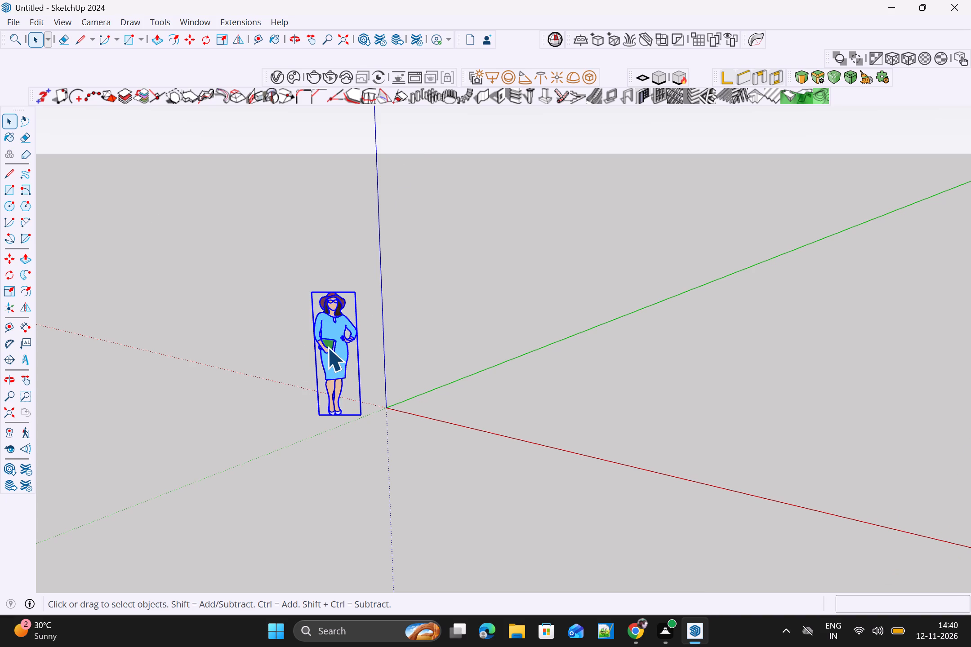
key(Delete)
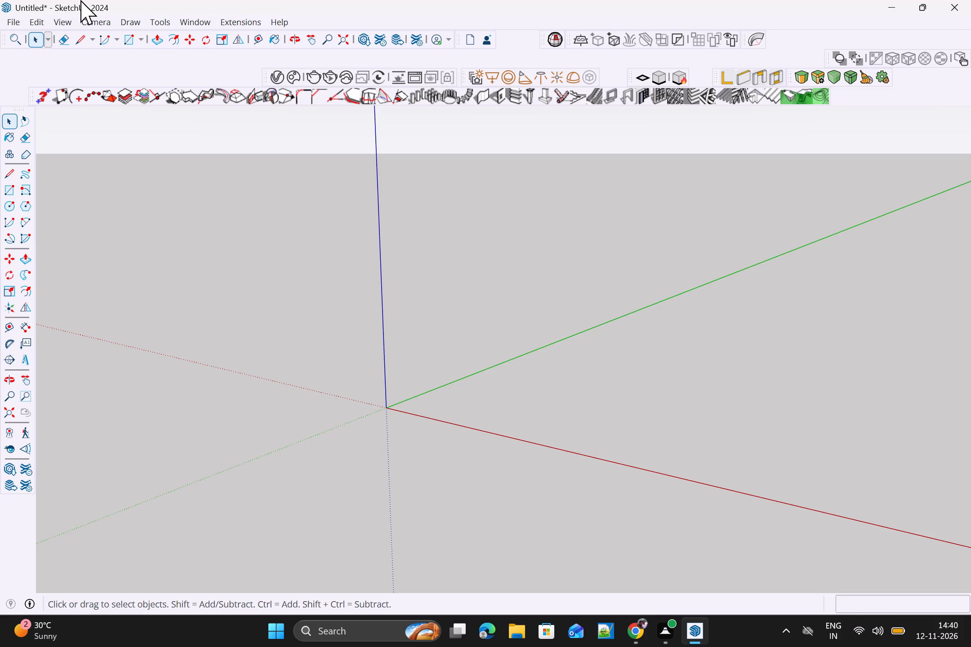
Draw a 15' by 17' rectangle flat on the ground plane, starting from the origin.
scroll(529, 384, down, 1)
middle_drag(445, 410, 661, 403)
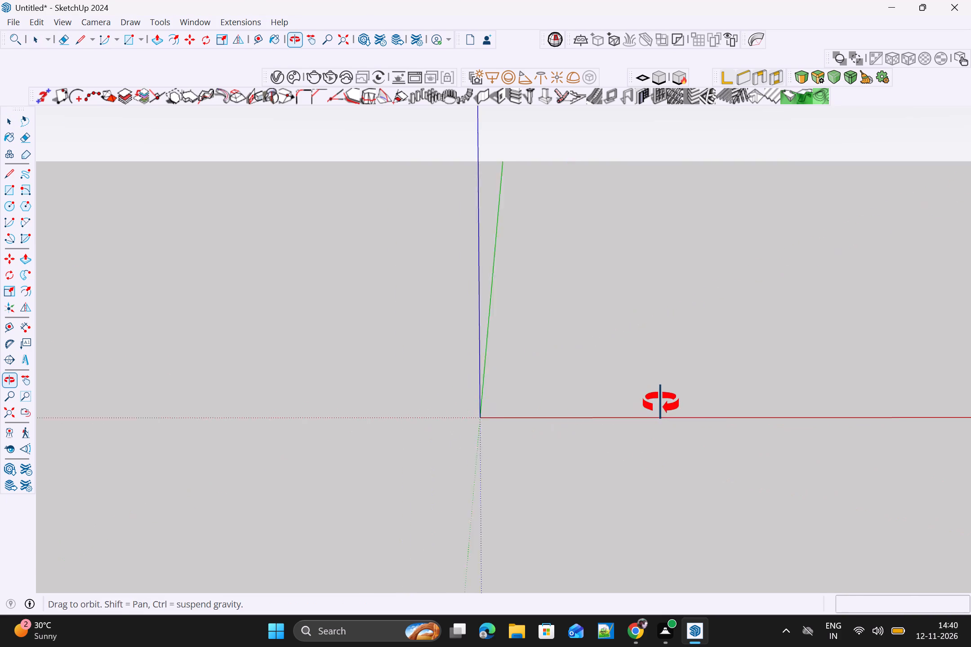
middle_drag(661, 403, 588, 419)
shift+middle_drag(592, 399, 478, 438)
middle_drag(533, 413, 555, 377)
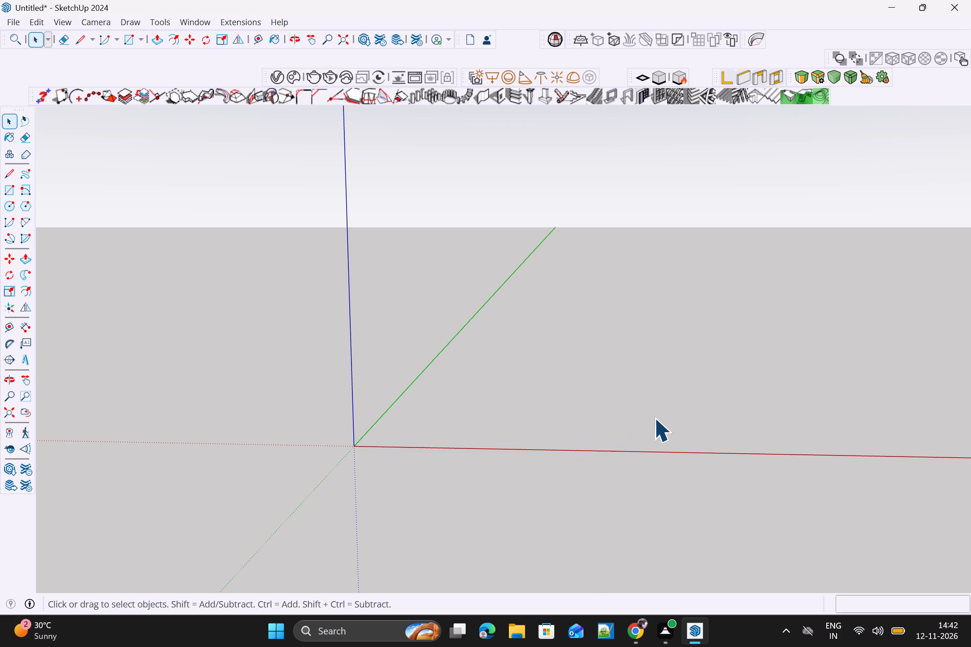
key(r)
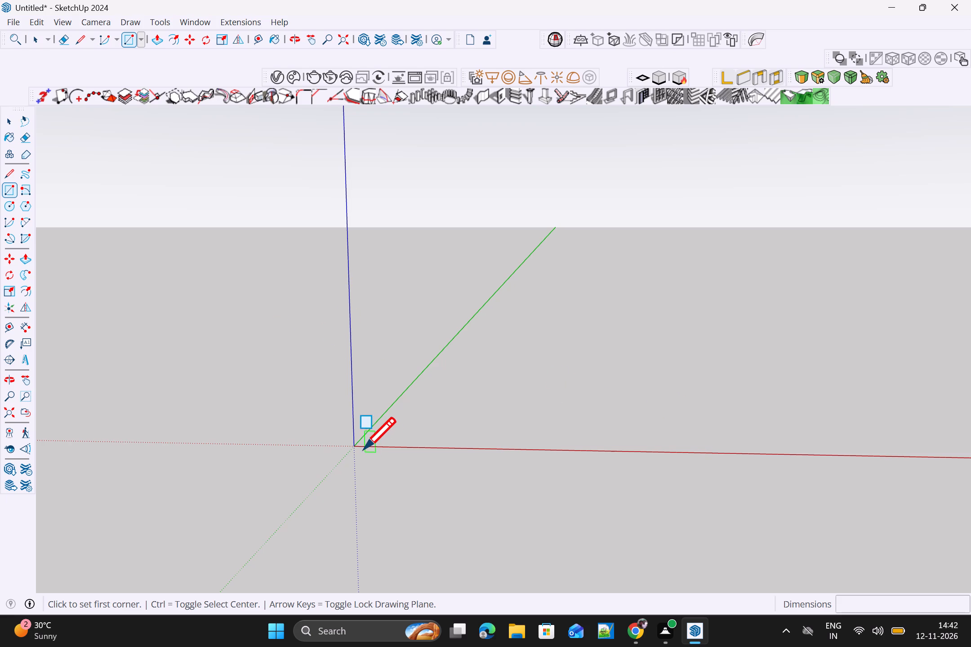
click(358, 446)
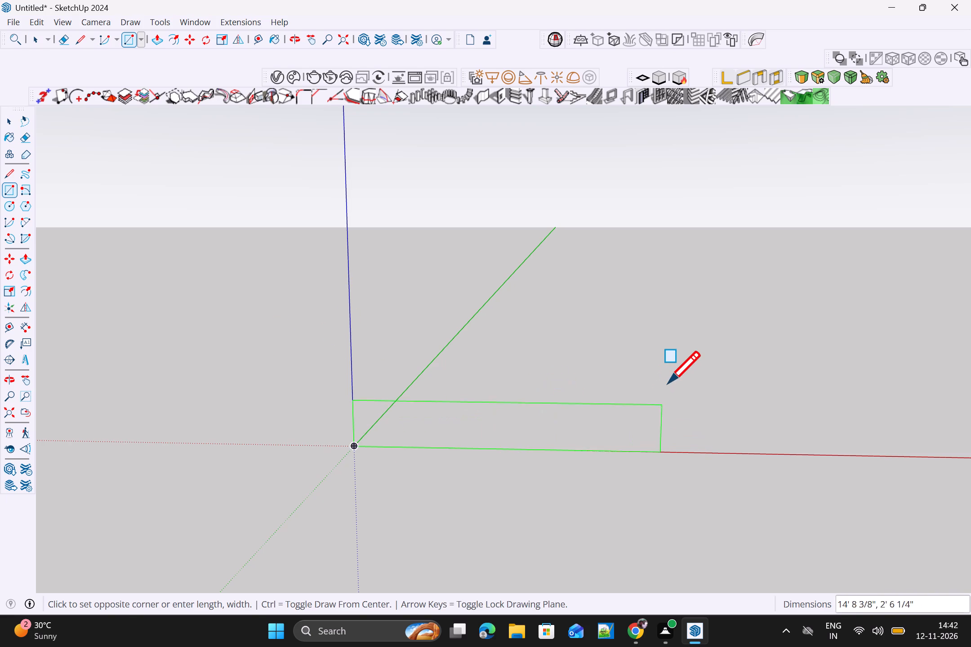
key(Up)
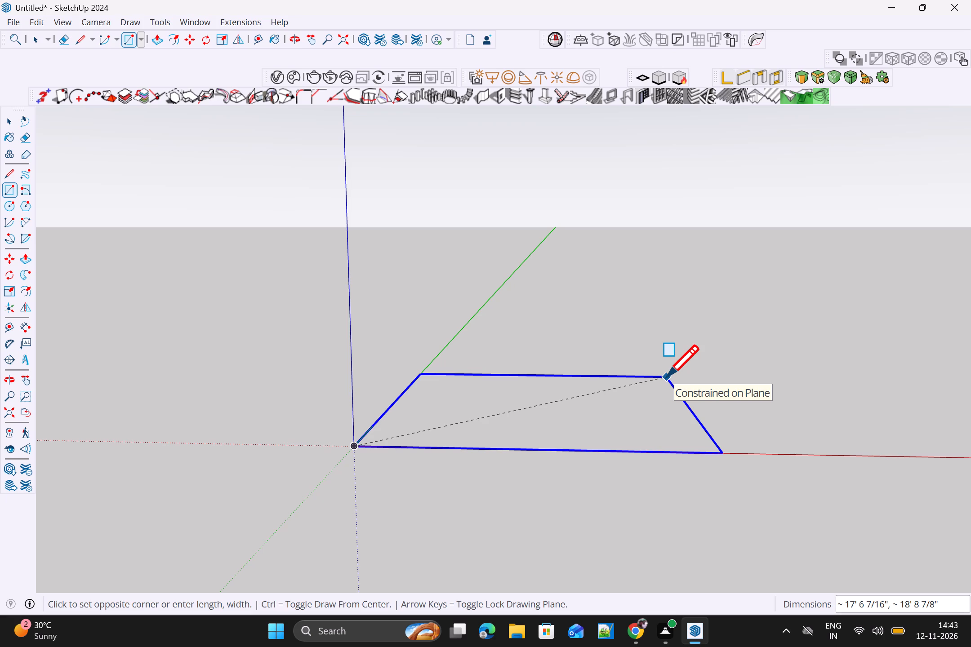
text(15)
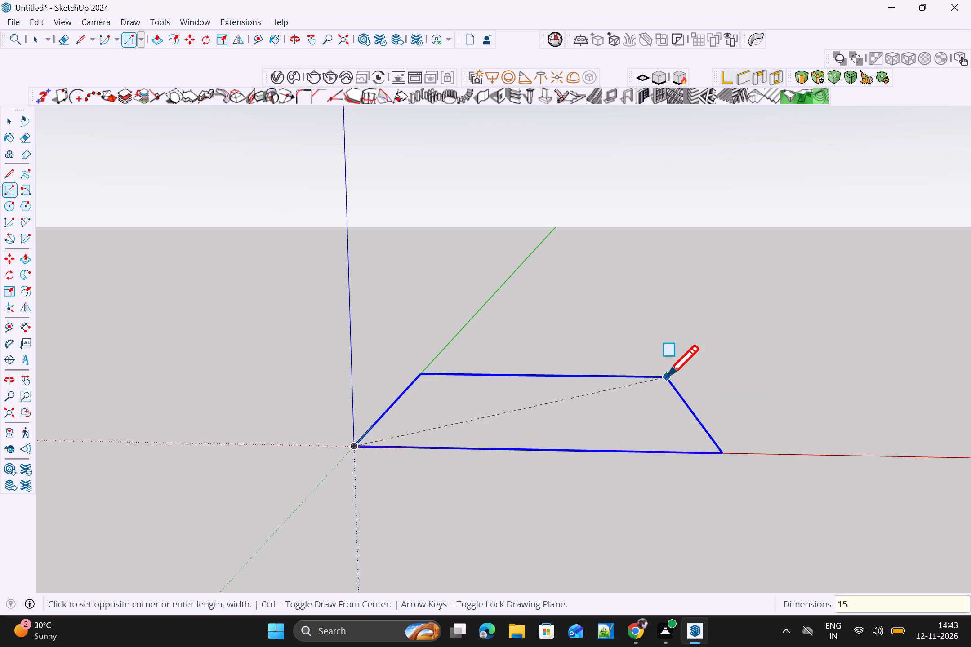
key(apostrophe)
key(comma)
key(1)
key(7)
key(apostrophe)
key(Return)
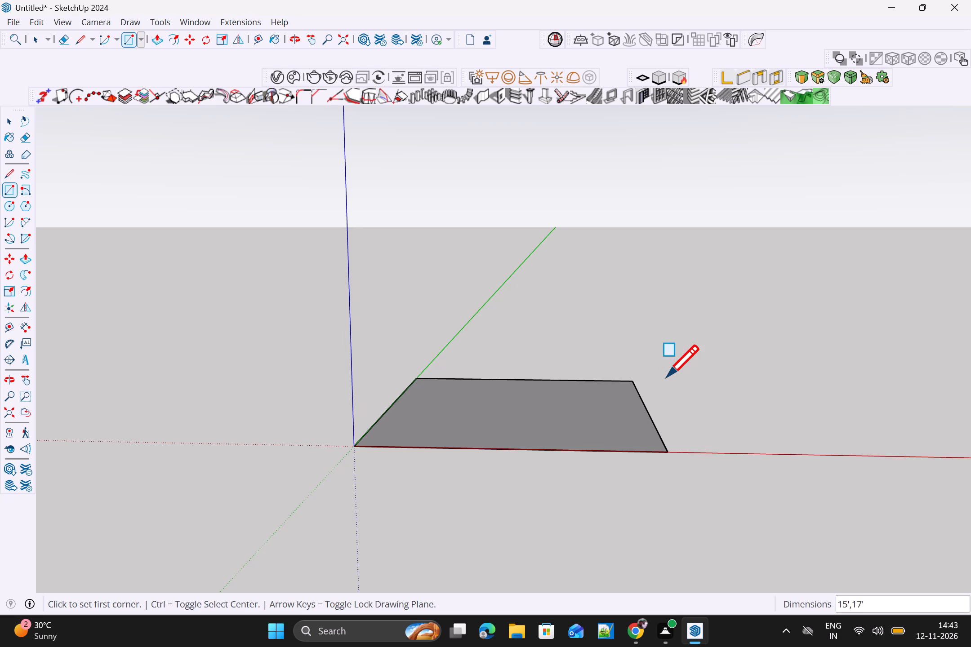
scroll(665, 377, down, 1)
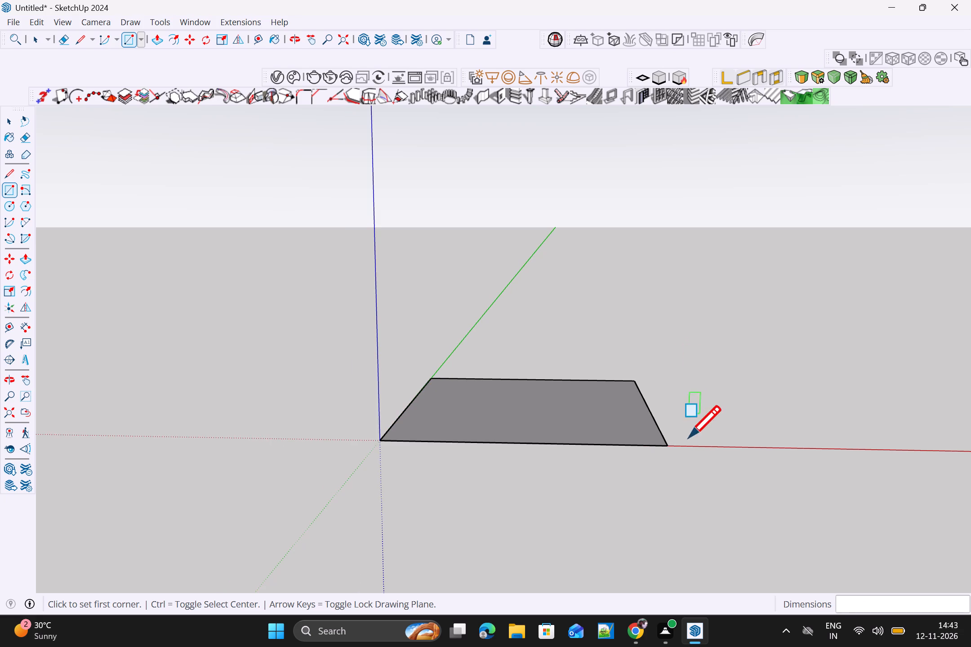
key(space)
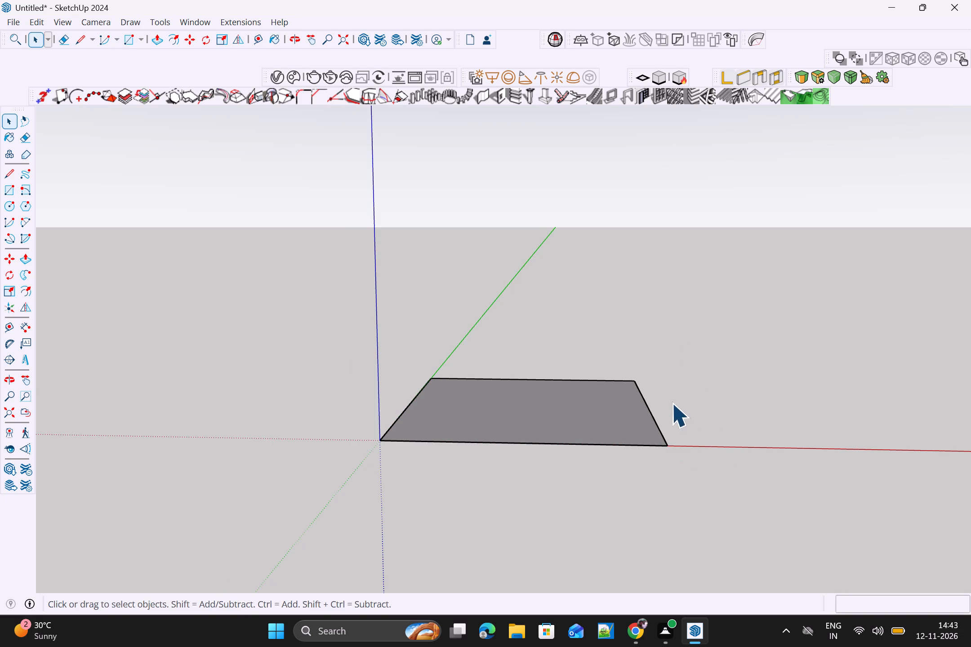
Offset the rectangle's outline 9" inward to mark the wall thickness.
middle_click(675, 450)
scroll(678, 433, up, 4)
middle_drag(688, 418, 691, 462)
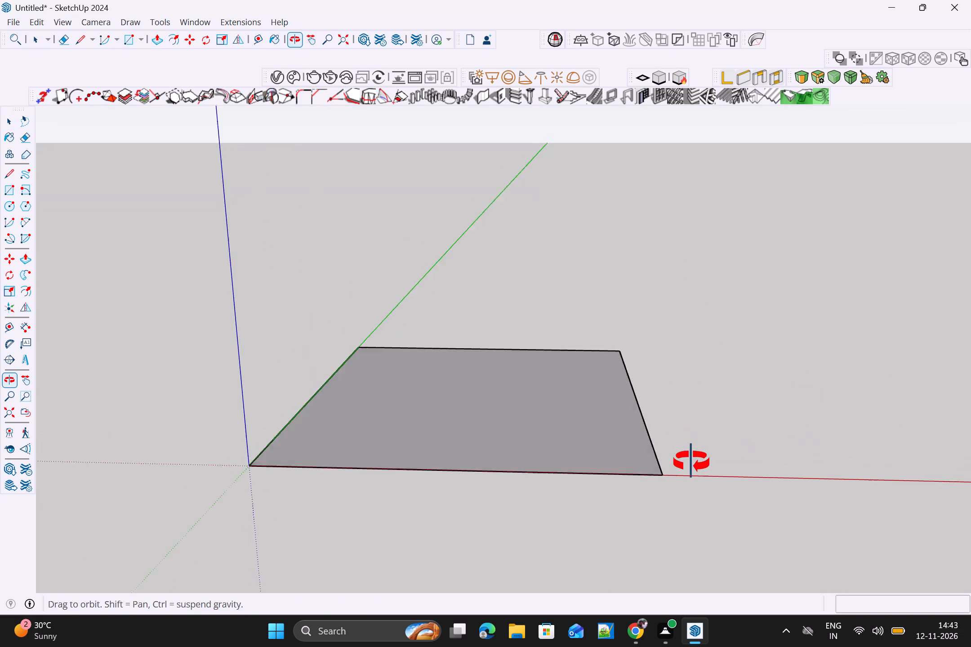
middle_drag(691, 462, 680, 525)
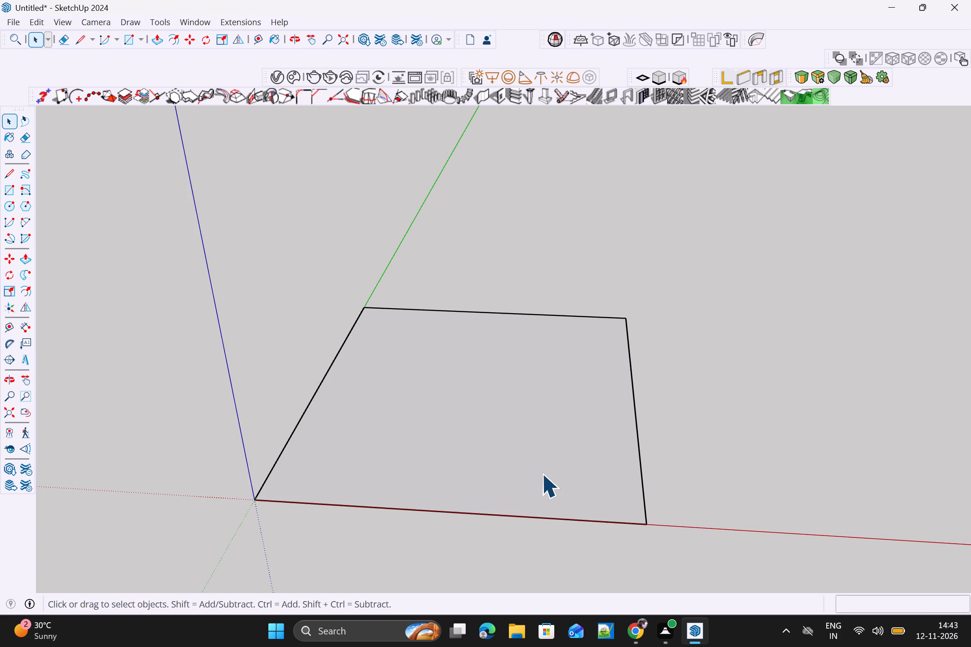
scroll(542, 474, up, 1)
scroll(542, 474, down, 1)
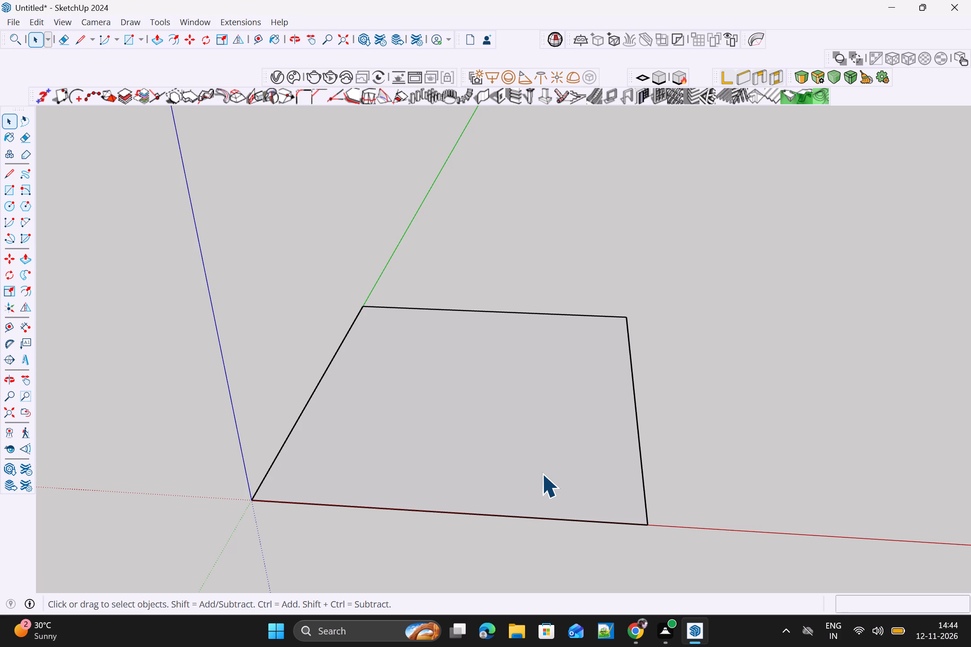
middle_drag(608, 465, 615, 450)
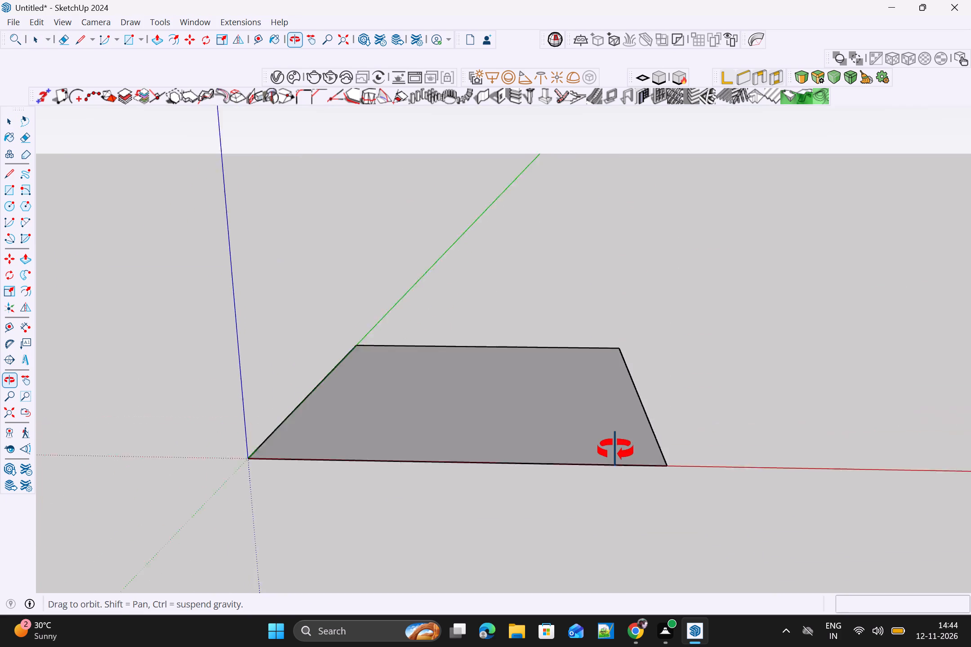
middle_drag(615, 450, 599, 507)
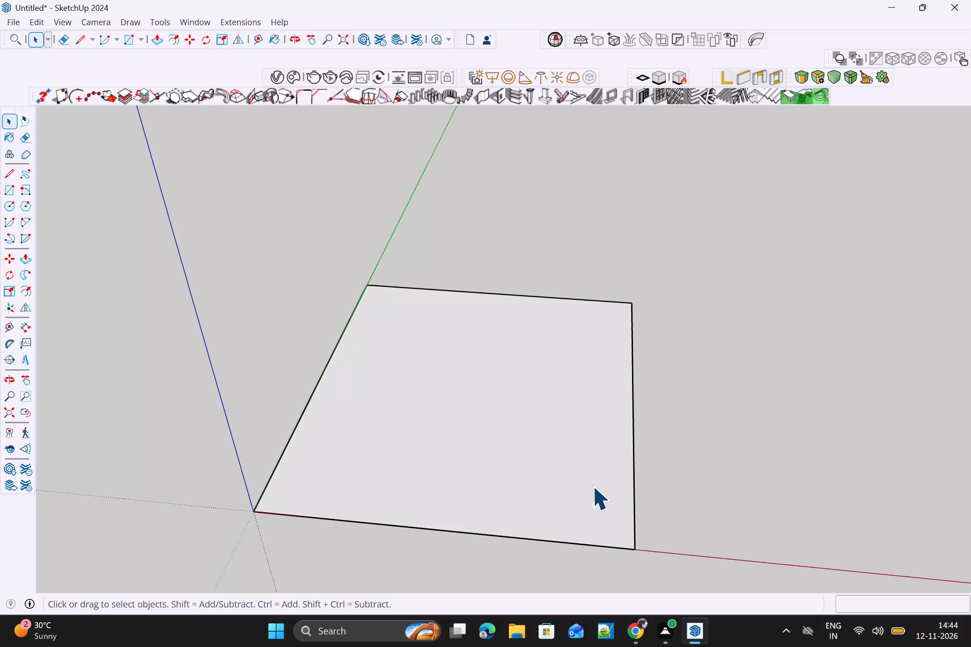
key(f)
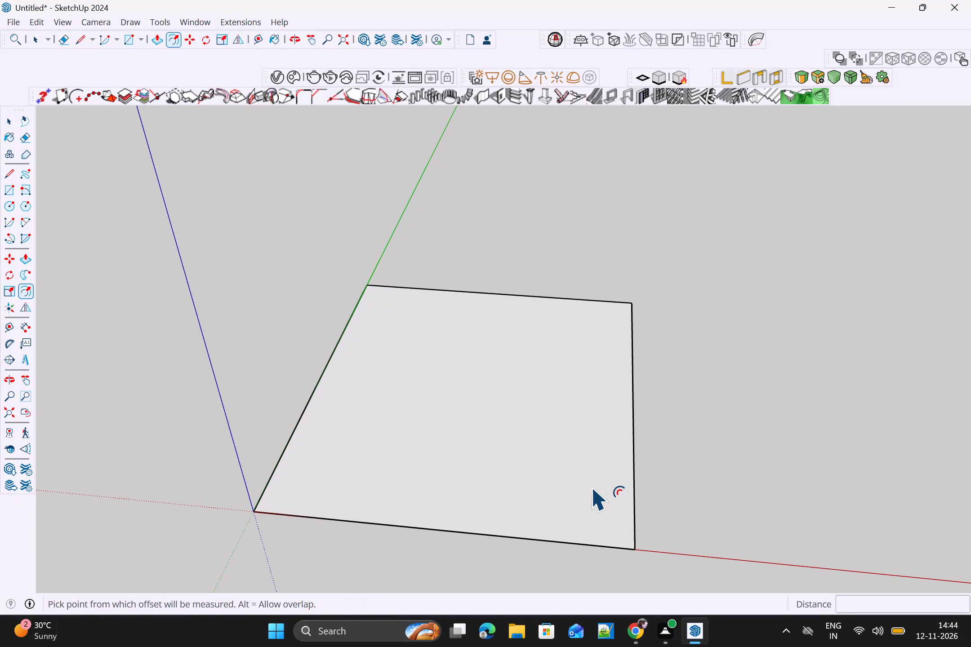
drag(510, 300, 512, 305)
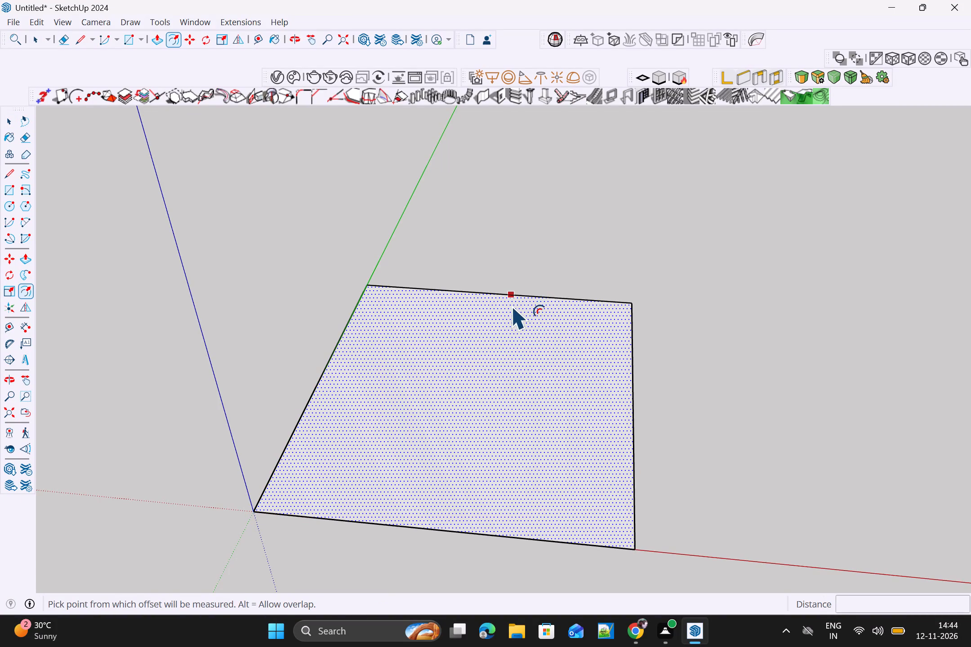
drag(512, 305, 513, 310)
text(9")
key(Return)
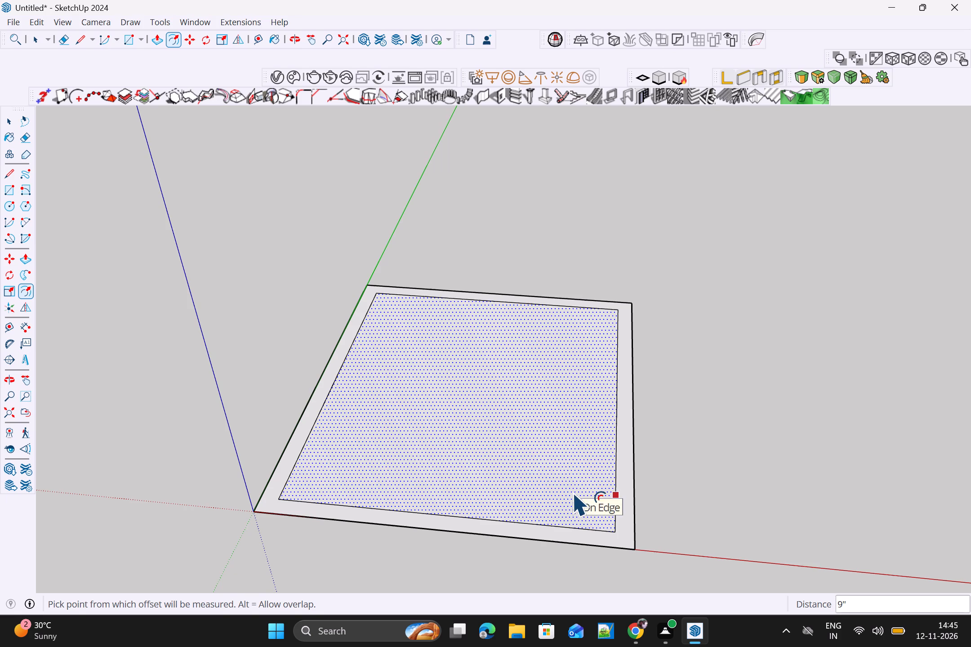
Move the inner outline's front edge 9" outward onto the outer edge along the red axis.
key(m)
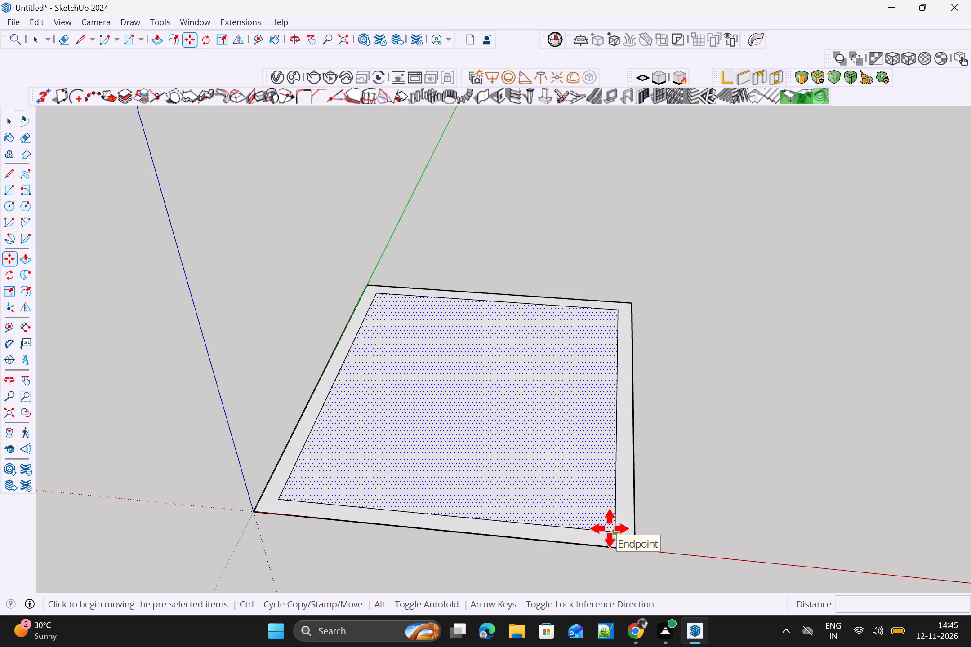
key(space)
click(610, 531)
key(m)
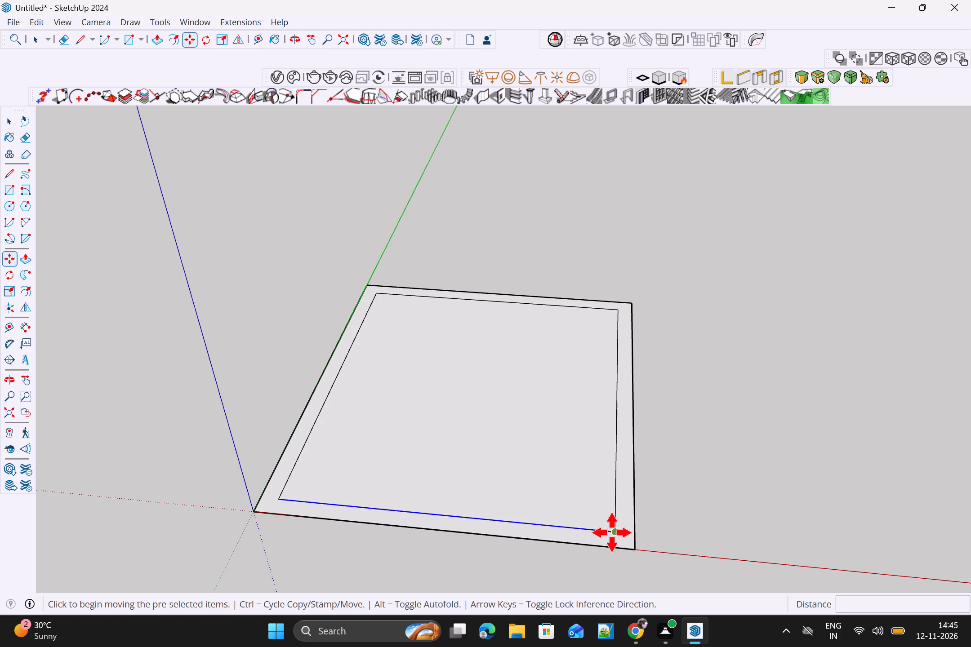
click(616, 534)
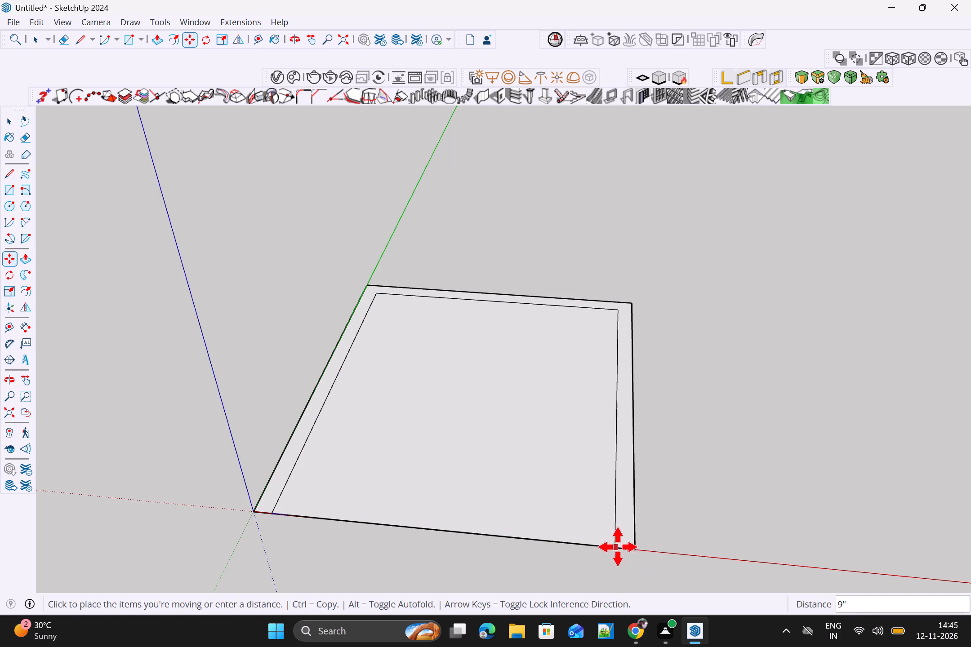
click(618, 547)
key(space)
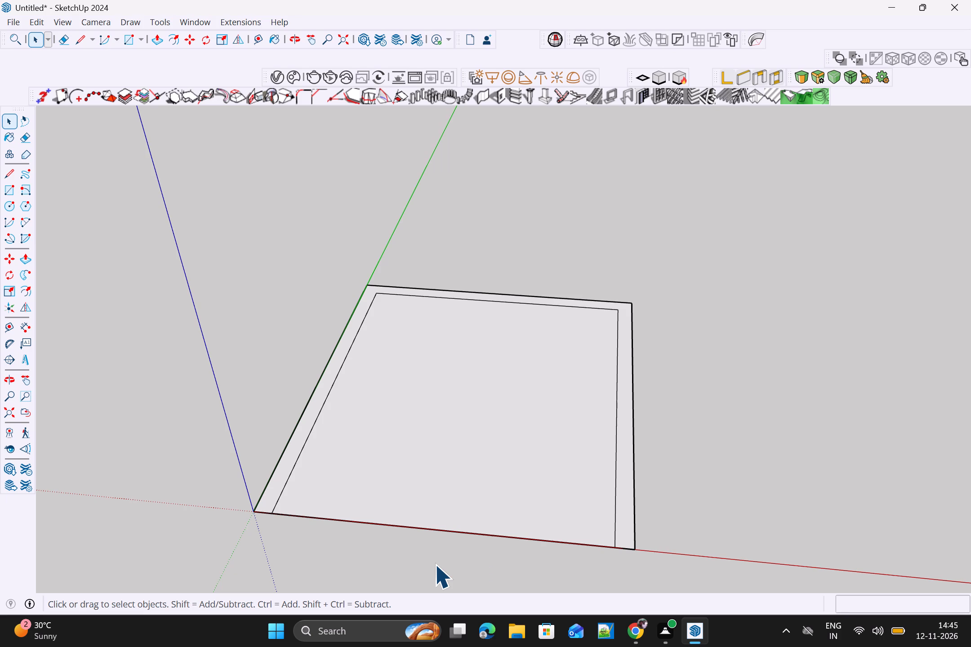
Delete the inner floor face and the front edge between the side strips, leaving a U-shaped wall outline.
click(454, 476)
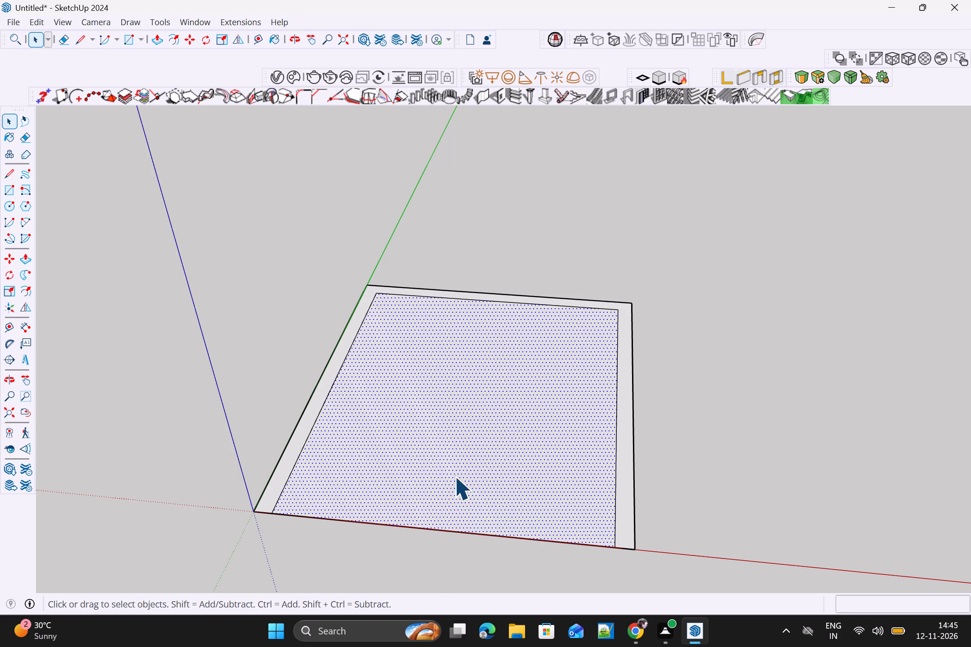
key(Delete)
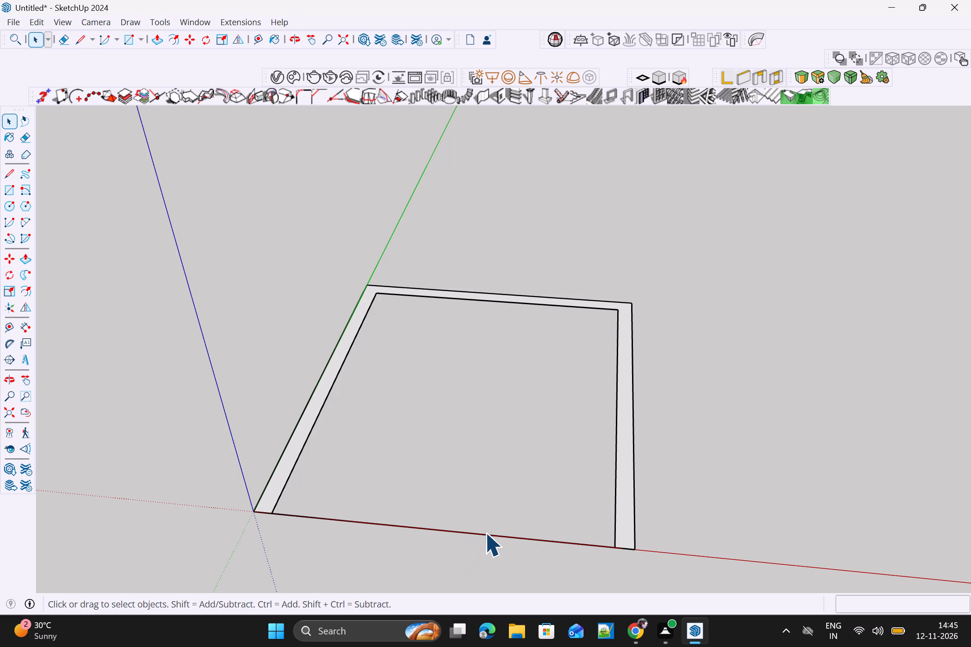
click(485, 535)
key(Delete)
scroll(484, 533, down, 3)
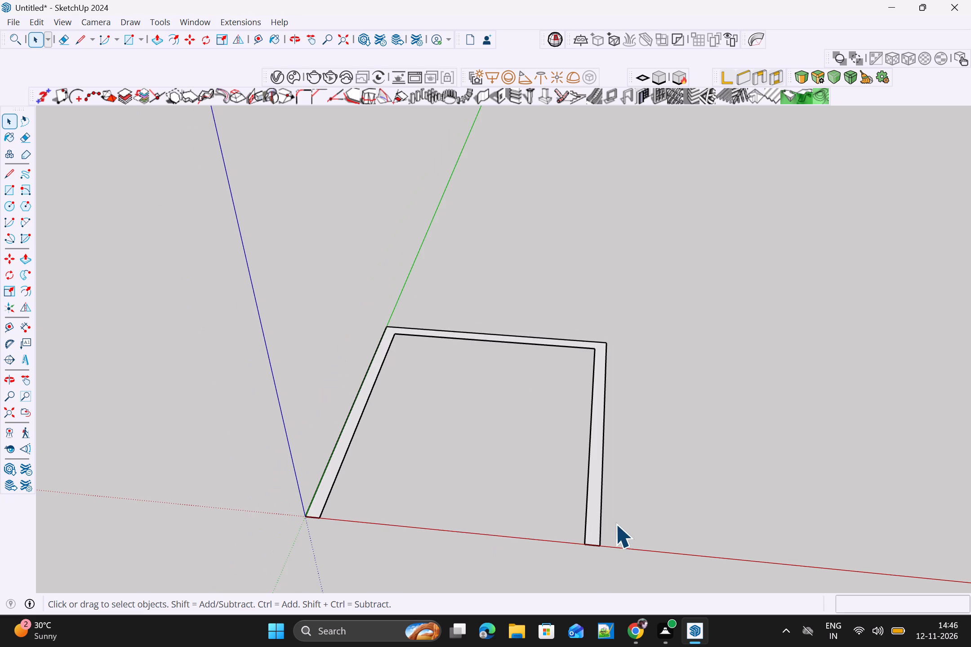
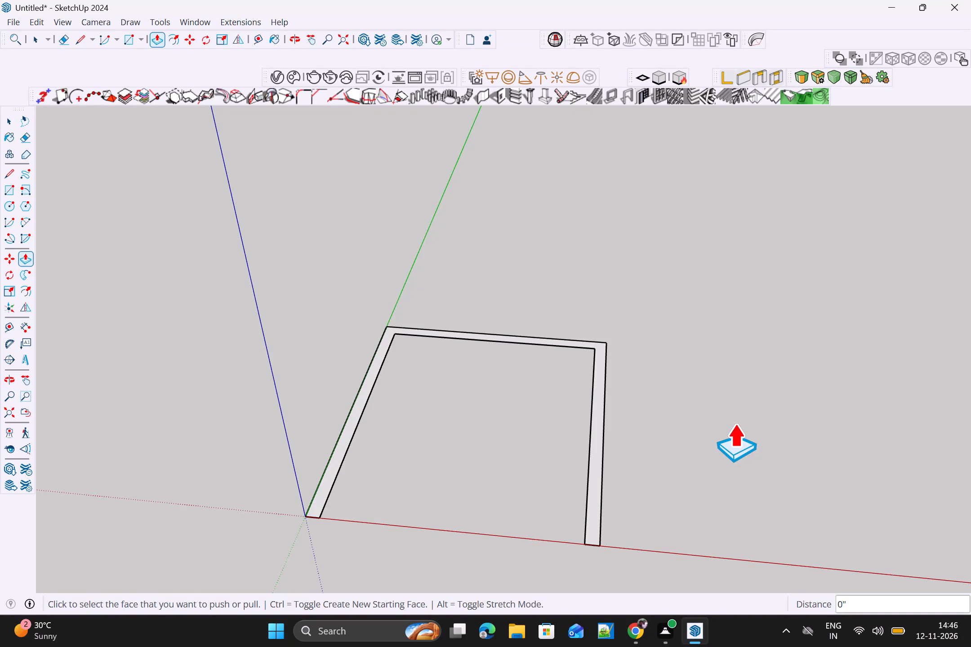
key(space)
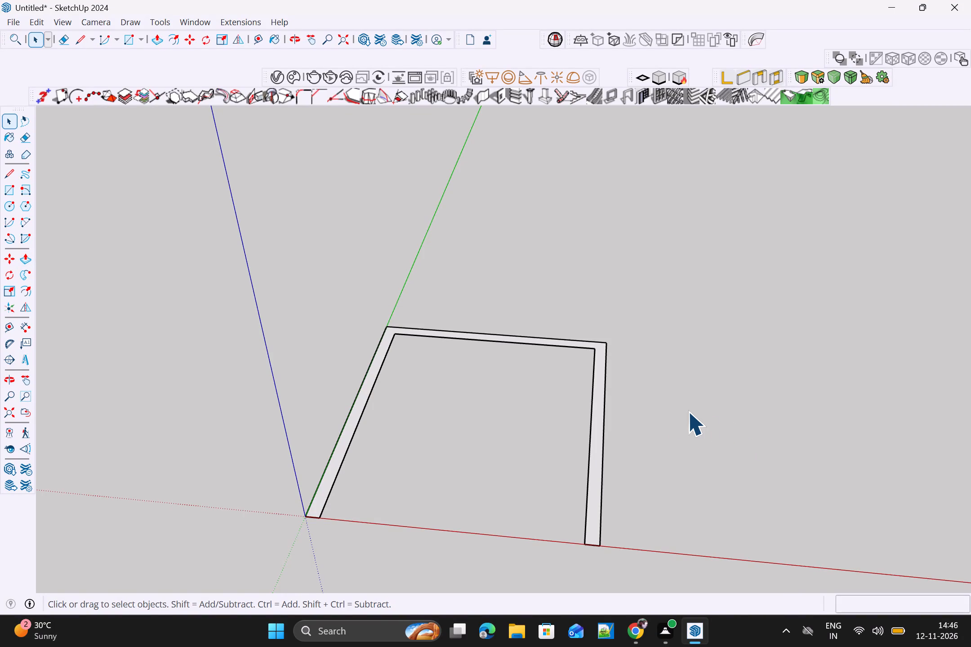
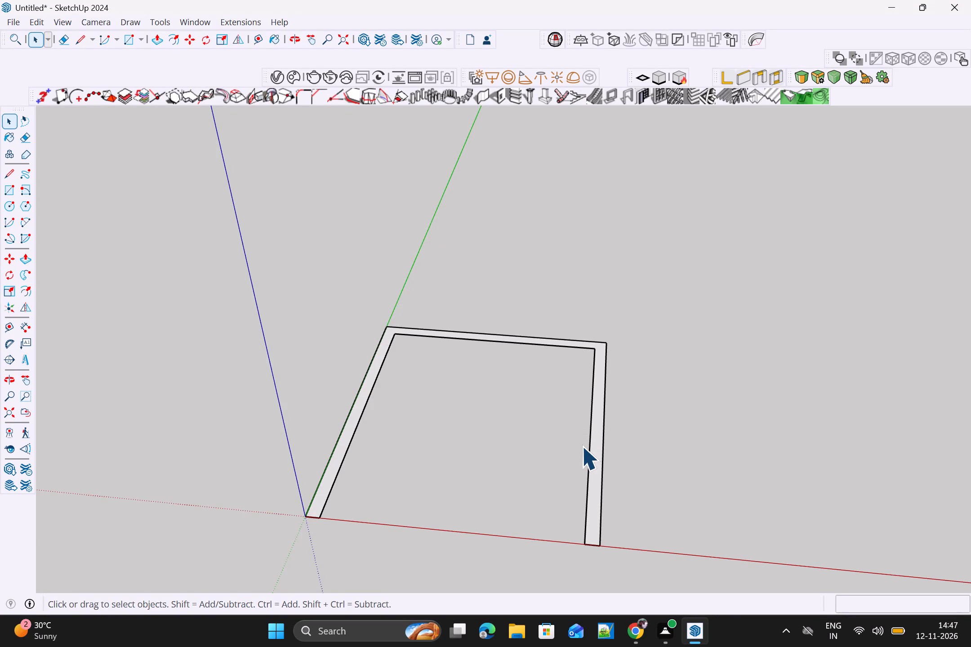
Draw a dividing line across the thickness of each side wall in the plan, roughly midway along its length.
key(l)
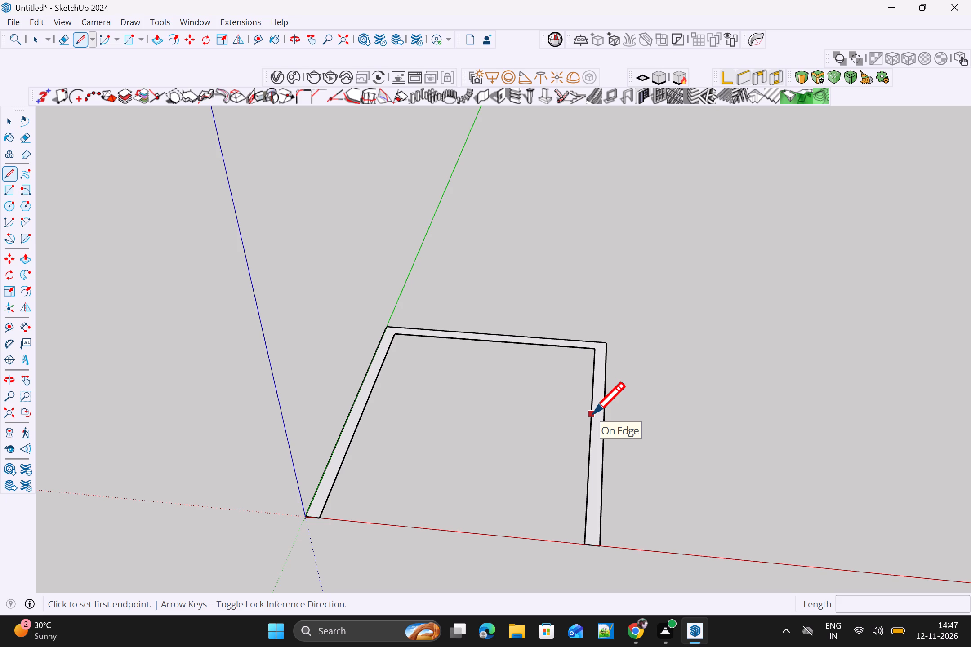
click(593, 414)
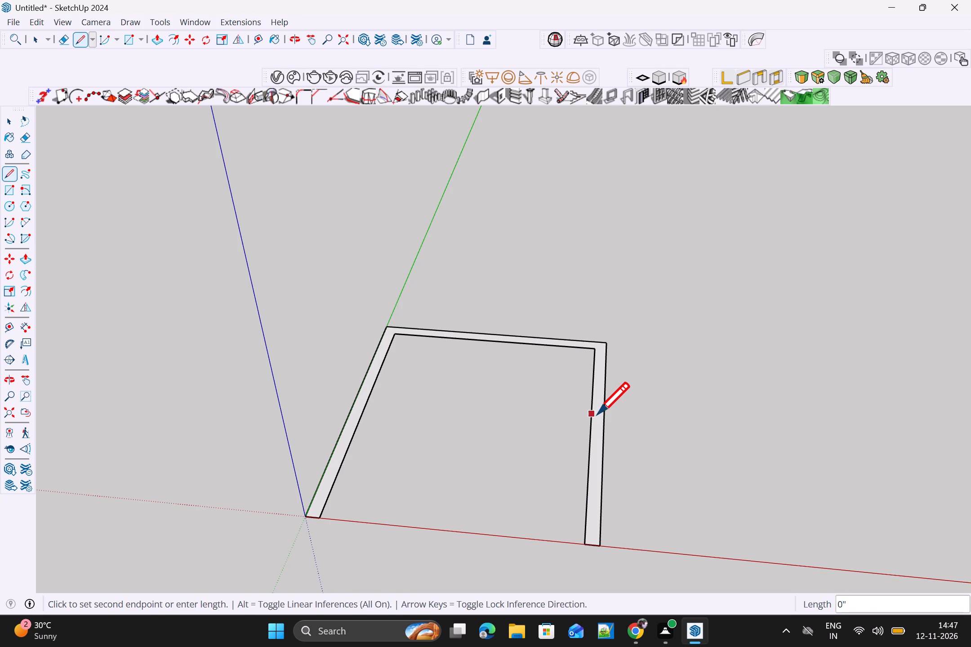
click(602, 417)
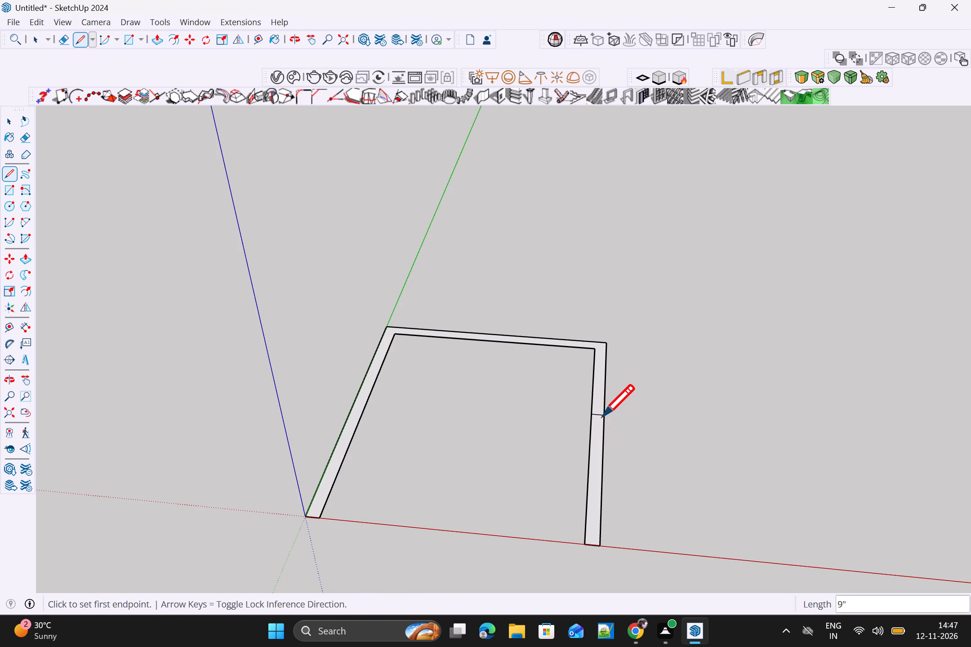
key(space)
key(l)
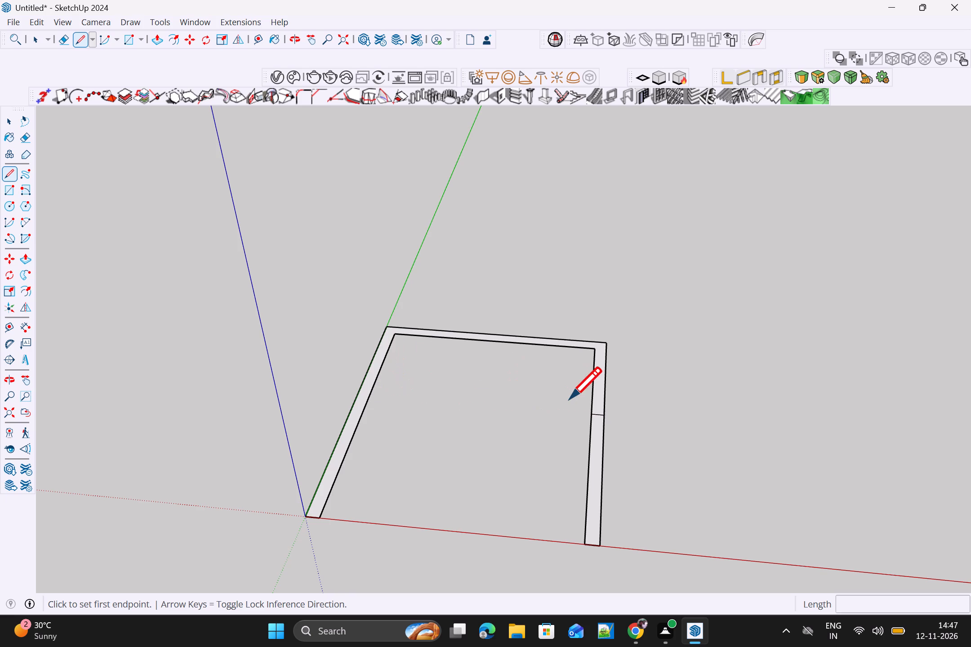
click(368, 397)
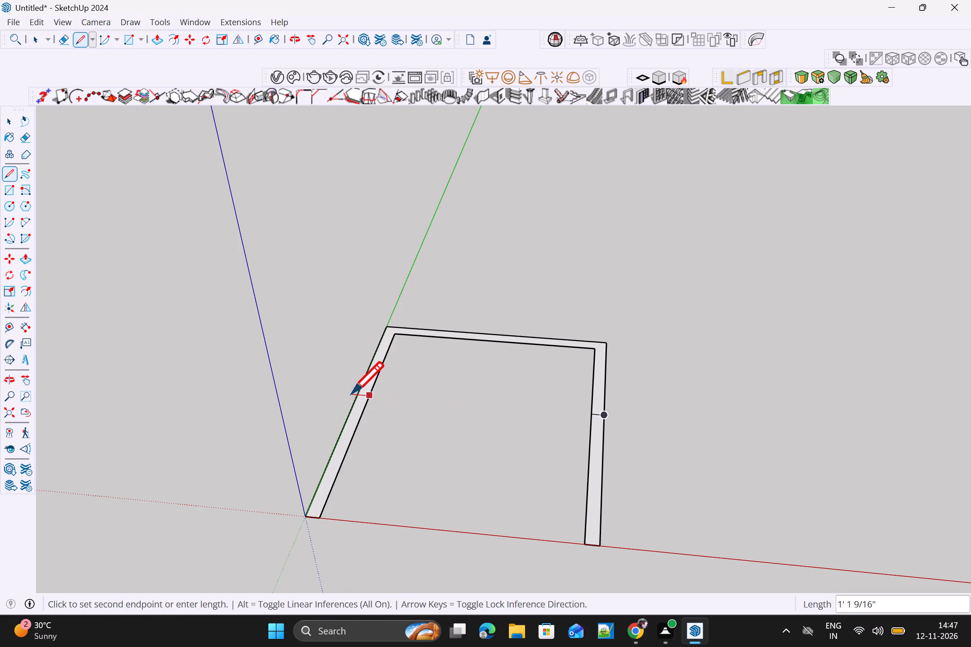
click(356, 394)
key(space)
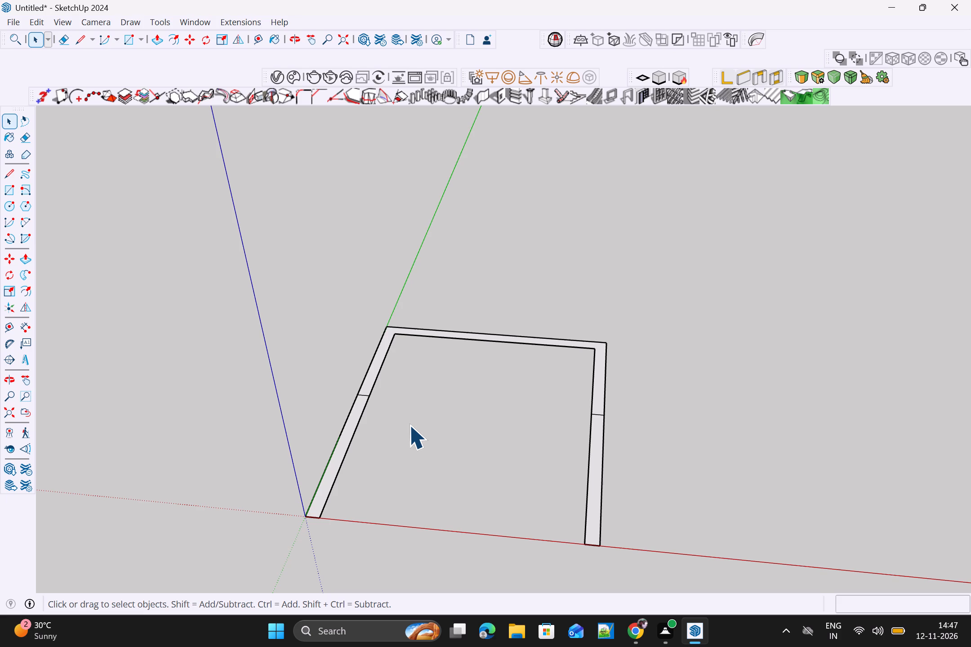
Erase the long edges of both side walls' front portions, from the dividing lines to the open front.
key(e)
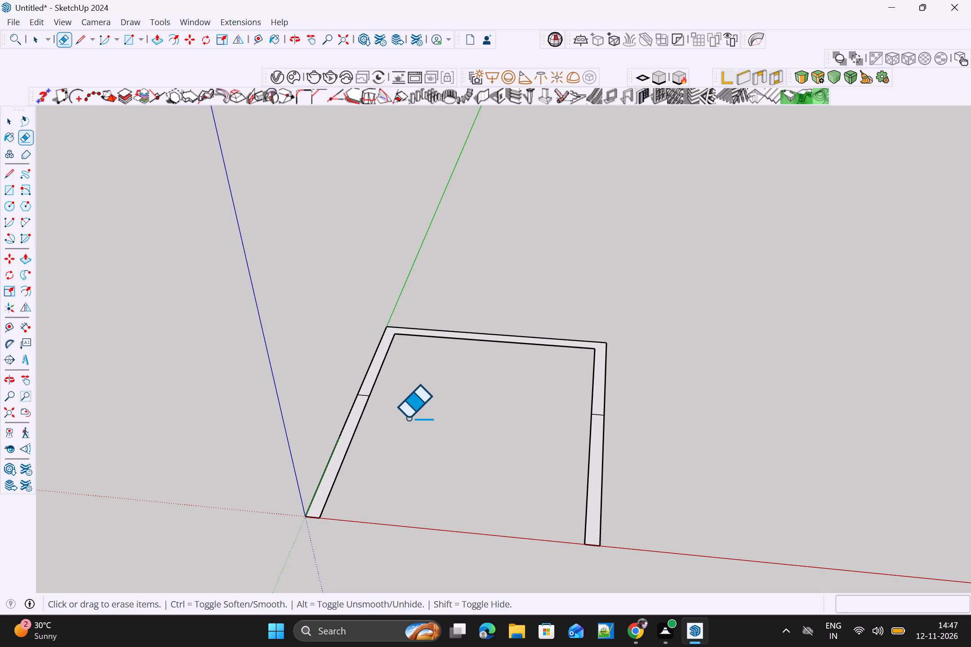
drag(565, 490, 603, 494)
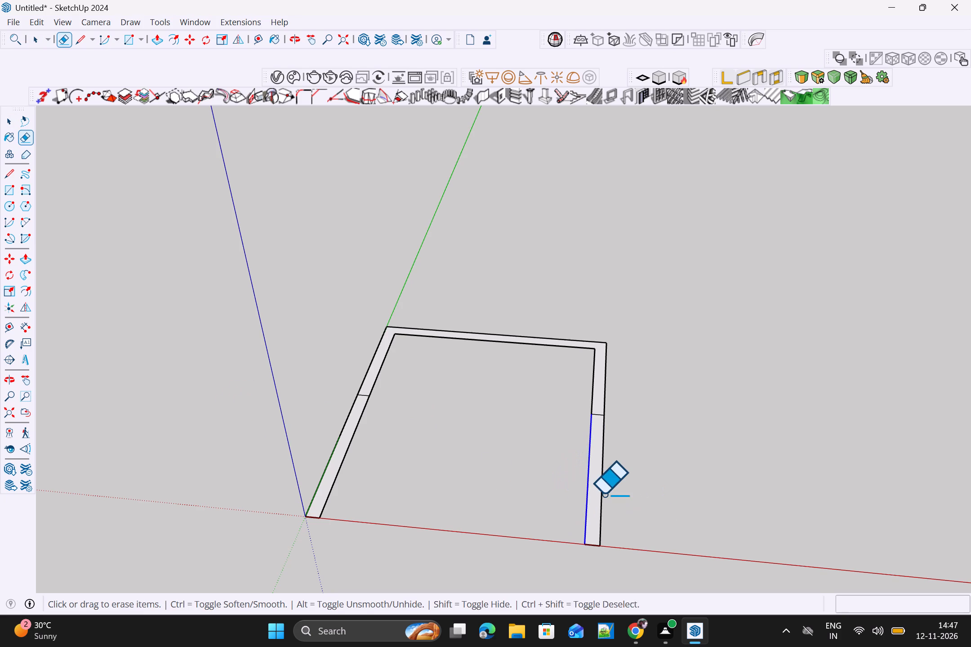
drag(603, 494, 605, 492)
drag(368, 468, 281, 442)
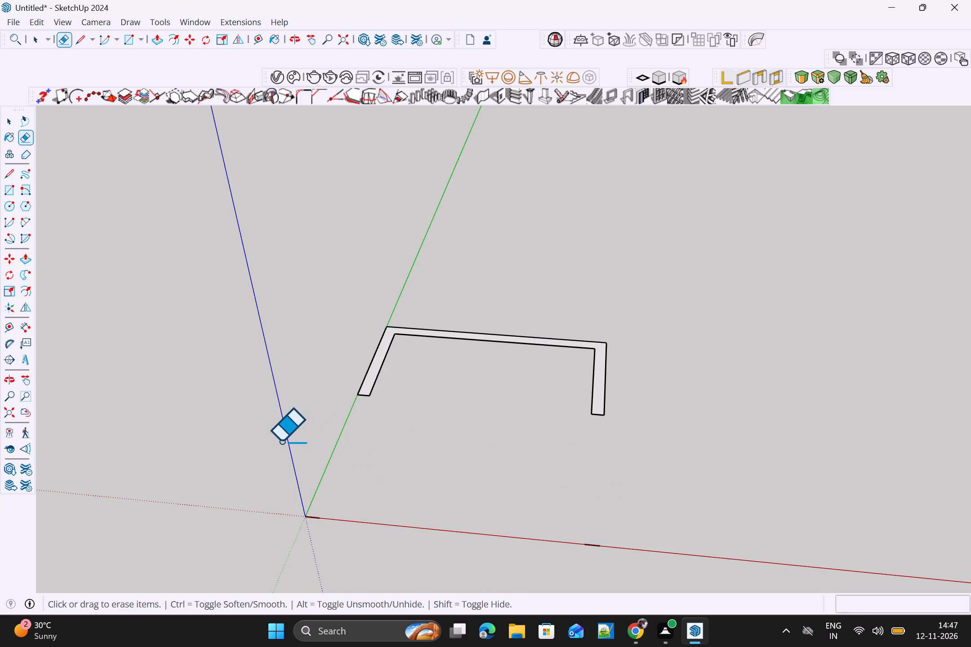
key(space)
Push/Pull the shortened U-shaped wall face up to a height of 10'.
scroll(457, 445, down, 1)
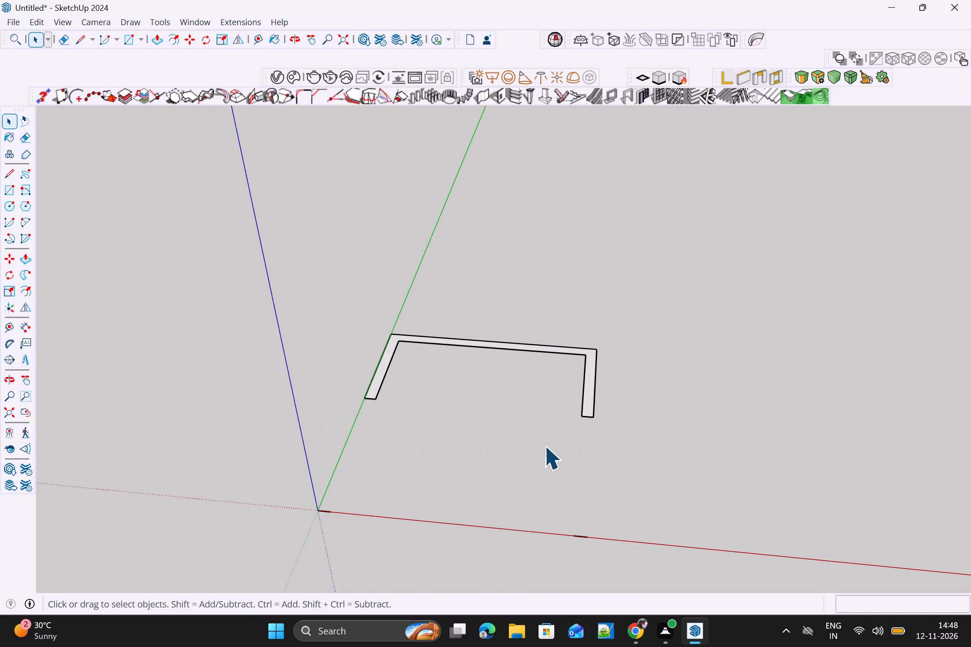
middle_drag(572, 437, 569, 449)
middle_drag(584, 441, 601, 424)
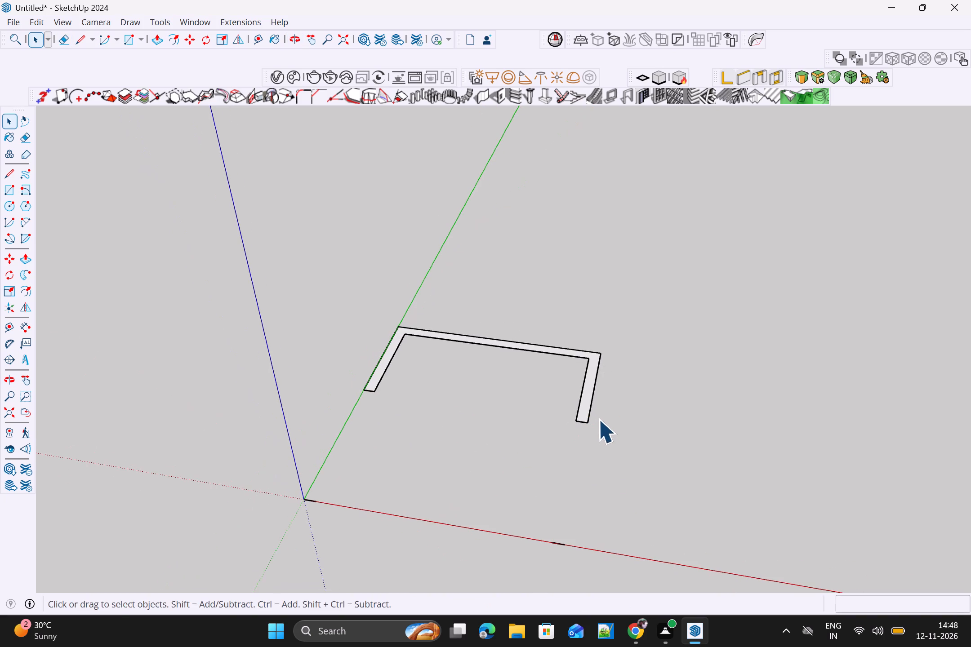
key(p)
click(586, 394)
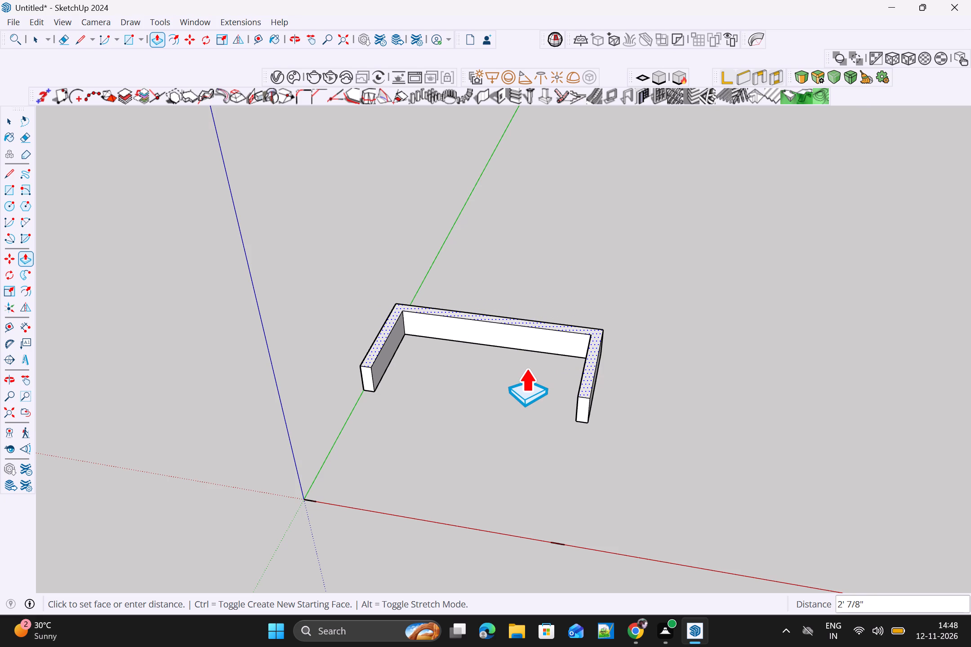
text(10)
key(apostrophe)
key(Return)
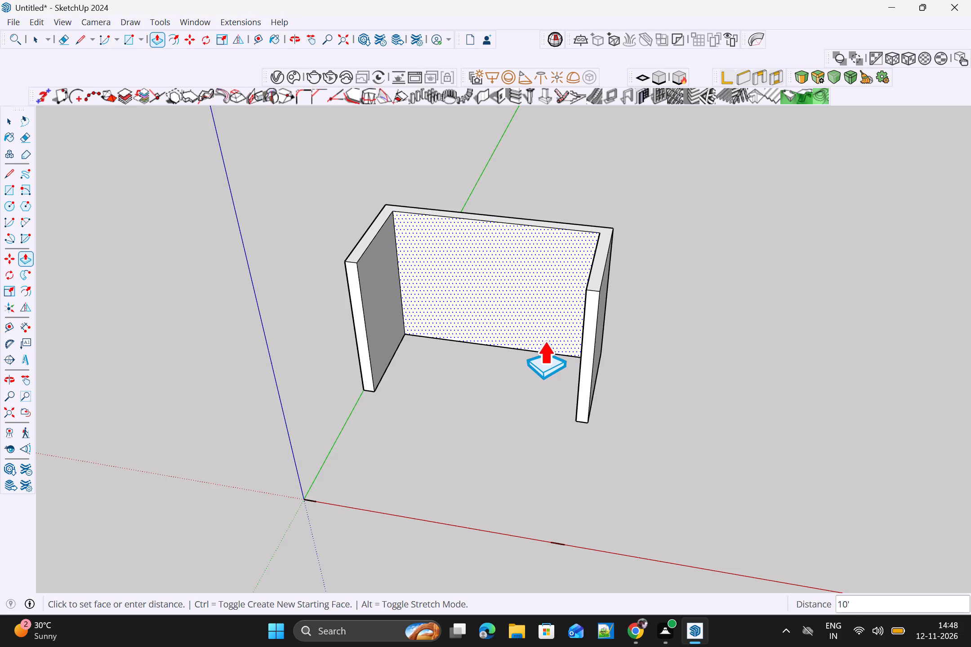
key(space)
Select all the connected wall geometry and make it a group.
click(548, 311)
triple_click(551, 312)
double_click(551, 312)
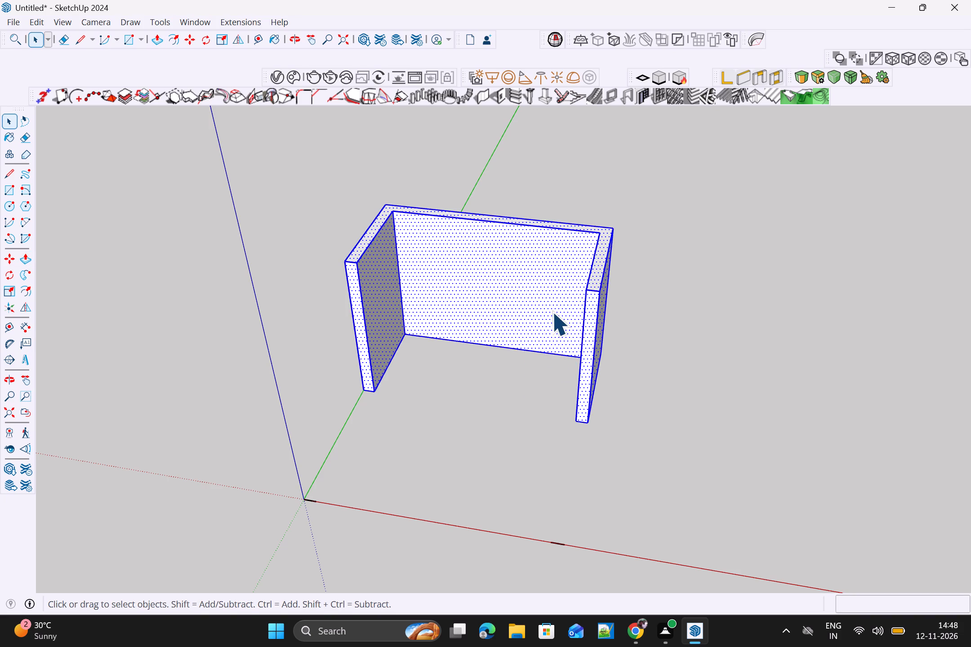
right_click(552, 312)
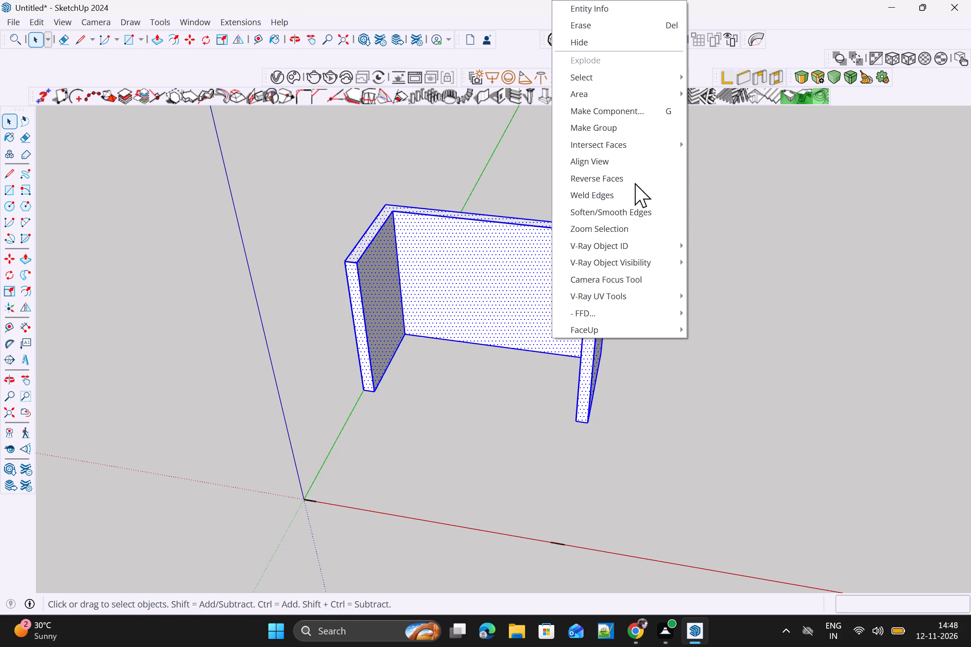
click(619, 132)
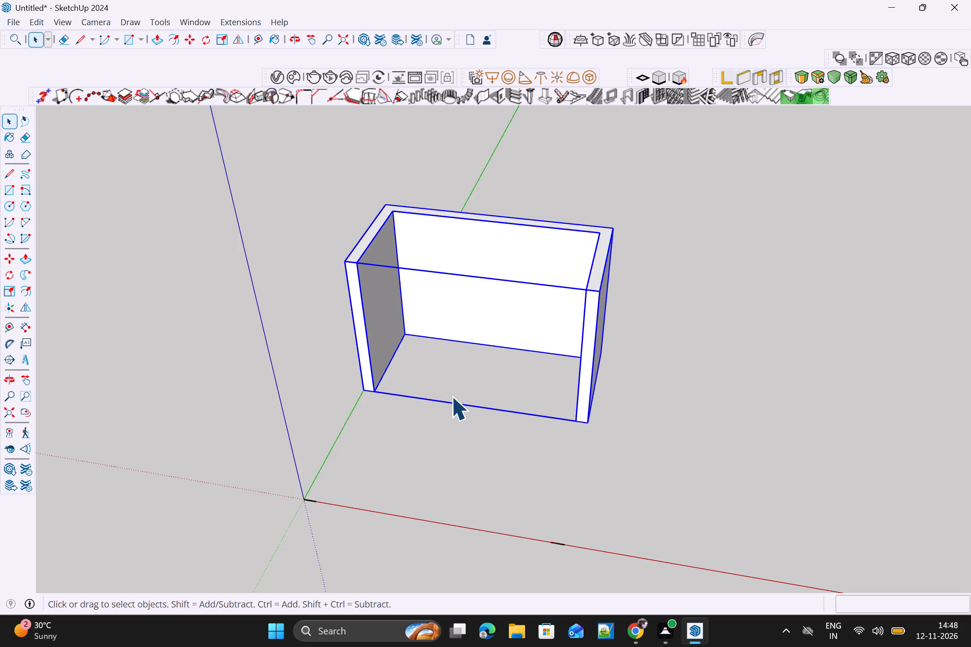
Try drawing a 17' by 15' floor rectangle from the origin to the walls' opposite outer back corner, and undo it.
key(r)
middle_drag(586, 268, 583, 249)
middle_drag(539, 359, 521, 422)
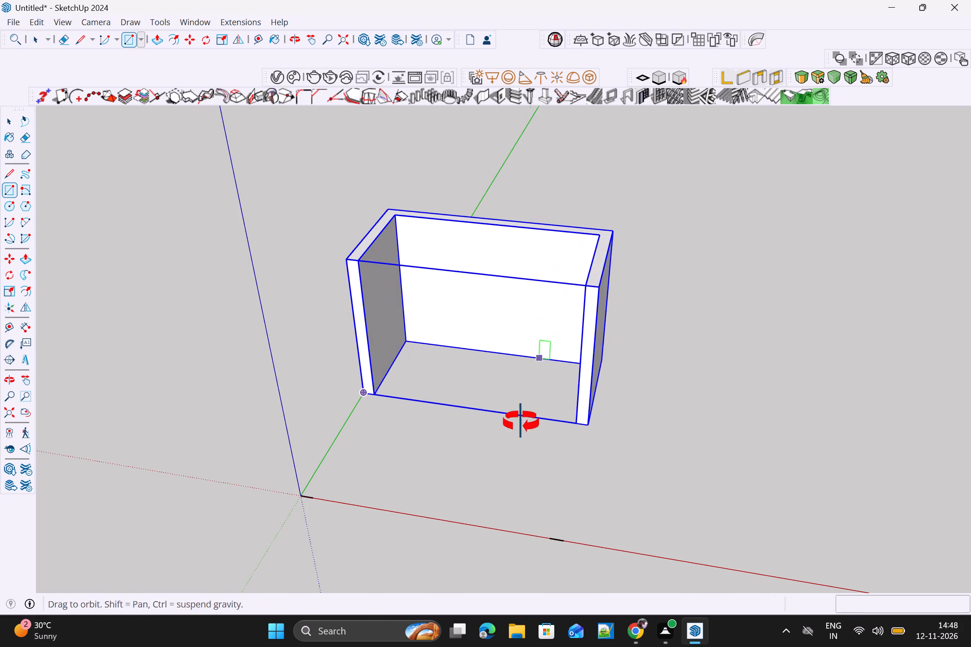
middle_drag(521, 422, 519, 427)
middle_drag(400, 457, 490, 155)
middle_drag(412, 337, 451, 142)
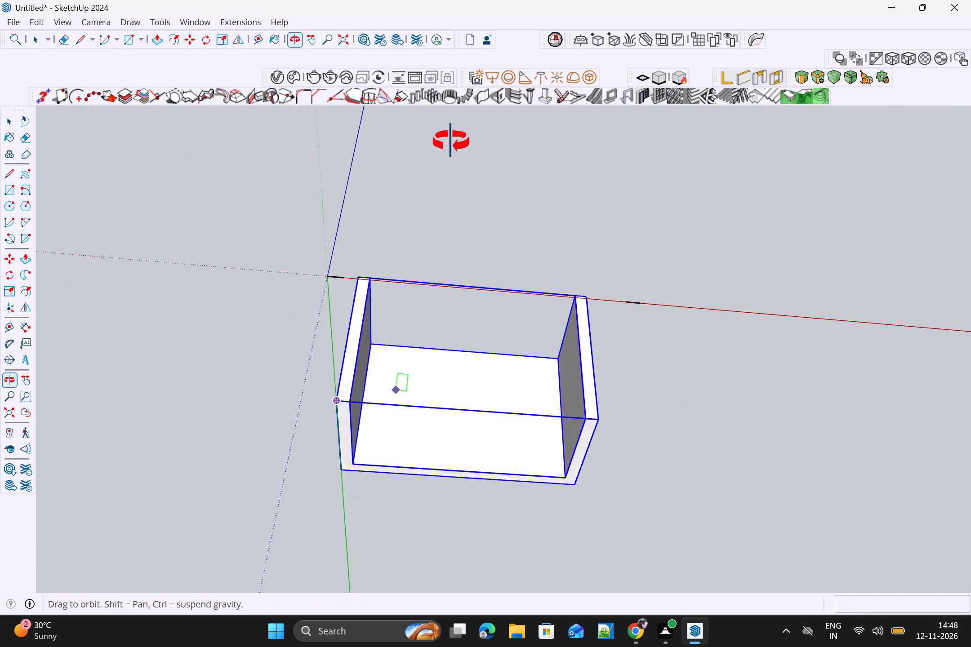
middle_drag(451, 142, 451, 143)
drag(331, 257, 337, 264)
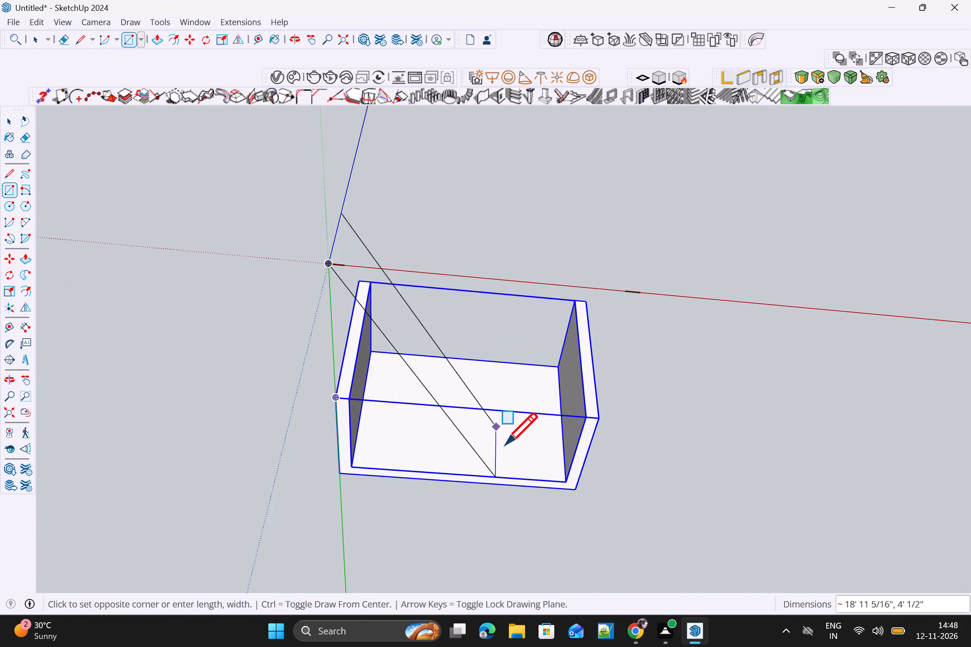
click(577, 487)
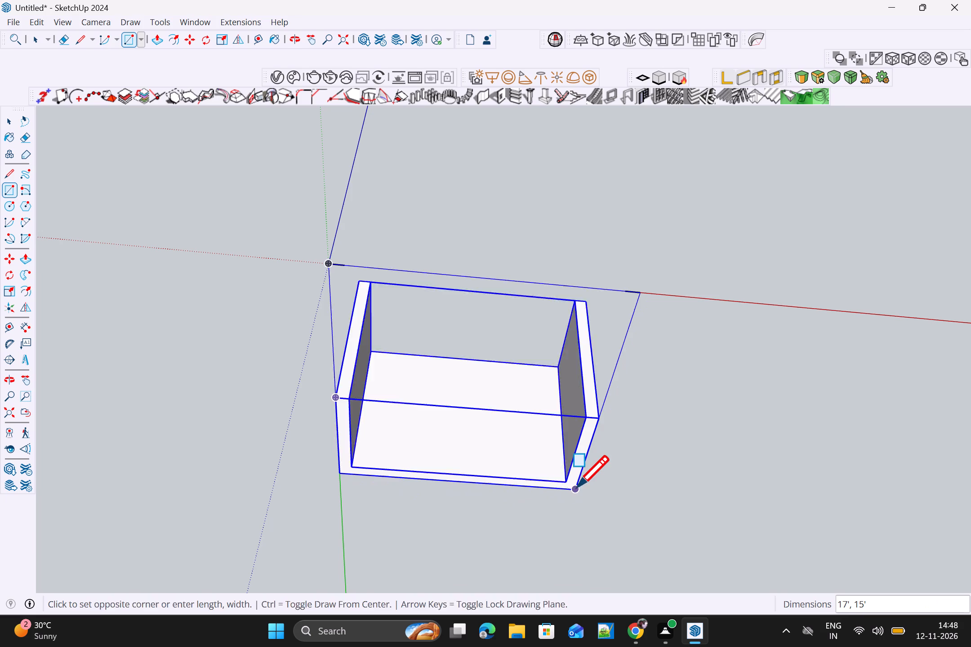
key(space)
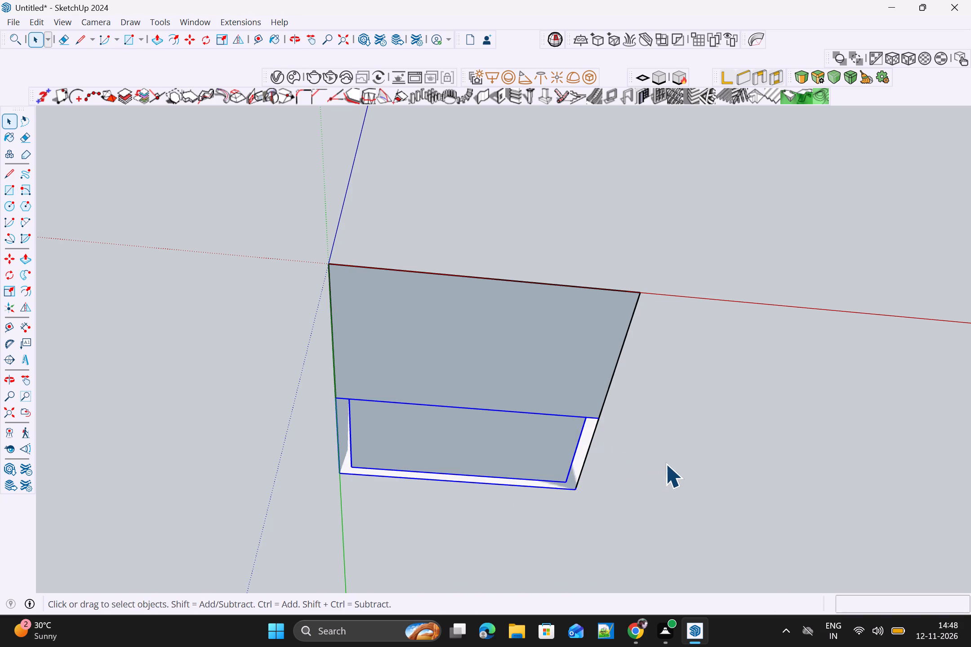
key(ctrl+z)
With the wall group deselected, draw a 17' by 15' floor rectangle from the origin to the walls' opposite outer back corner.
click(695, 456)
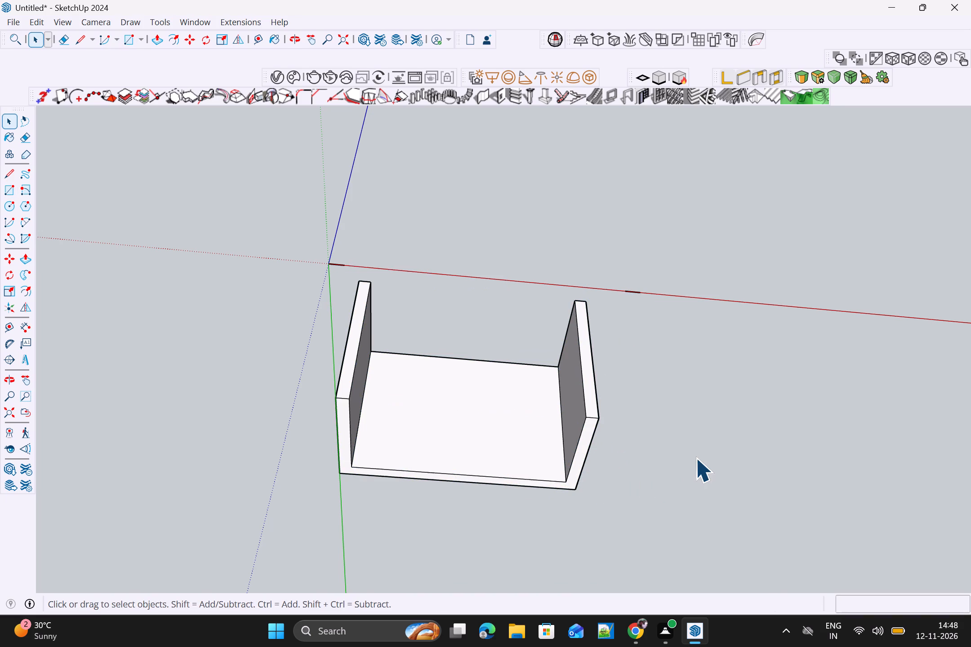
key(r)
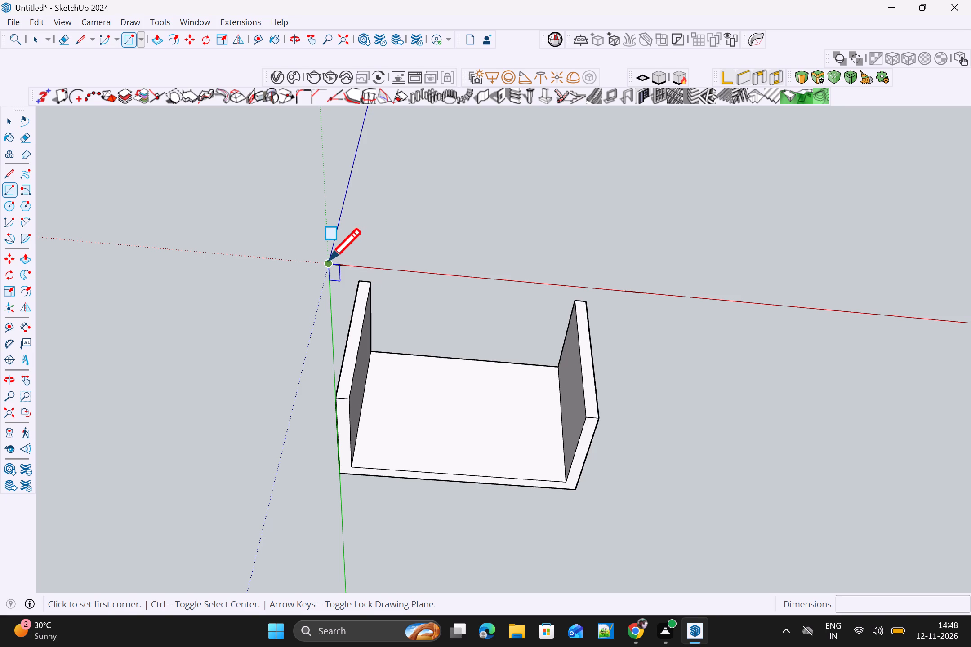
click(329, 261)
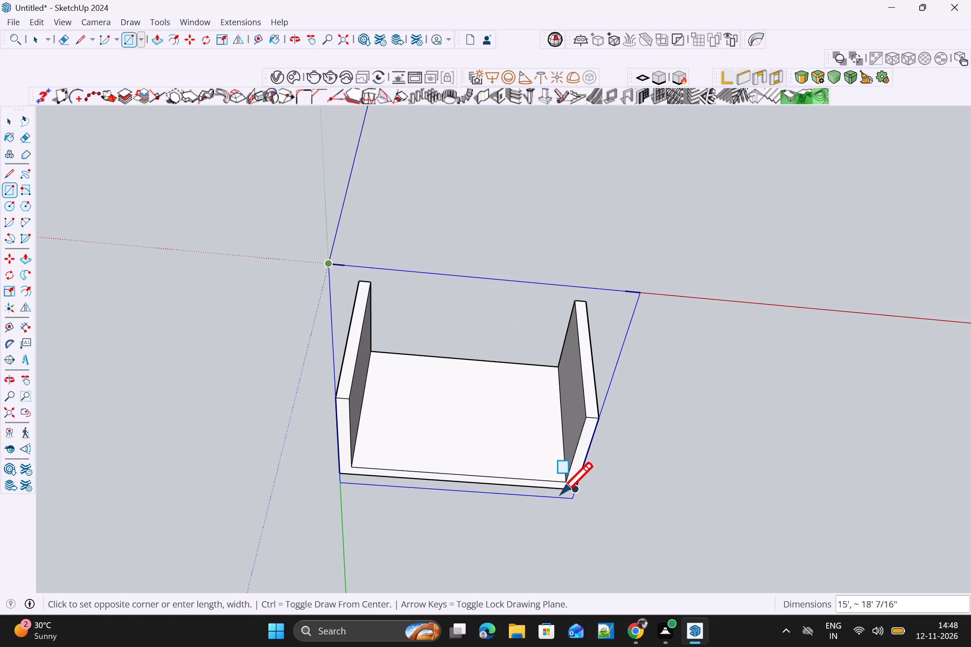
click(579, 482)
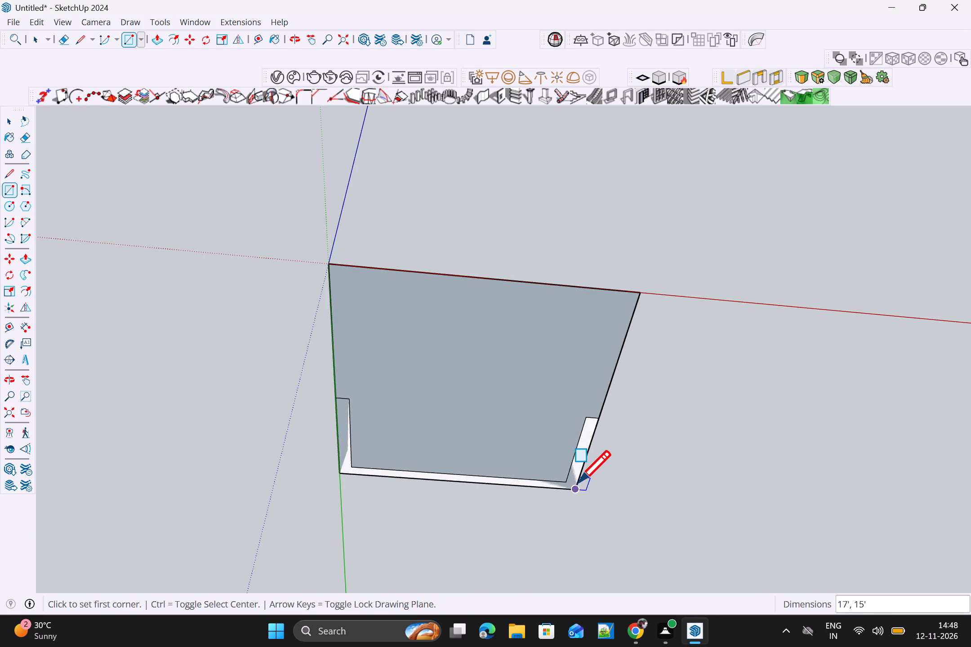
key(space)
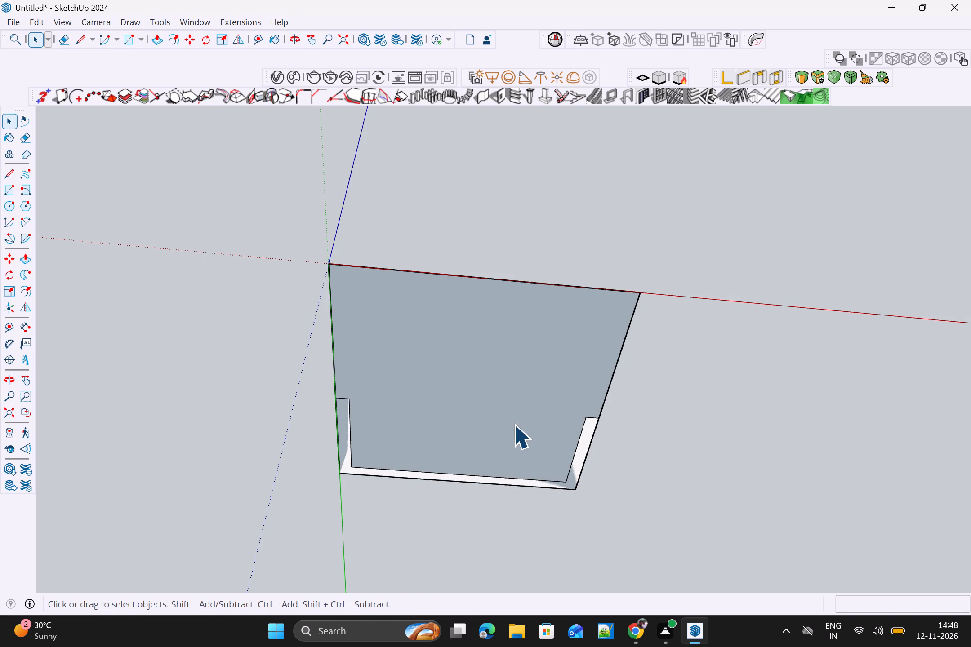
Push/Pull the floor rectangle's underside 5" downward to form a slab.
key(p)
click(503, 420)
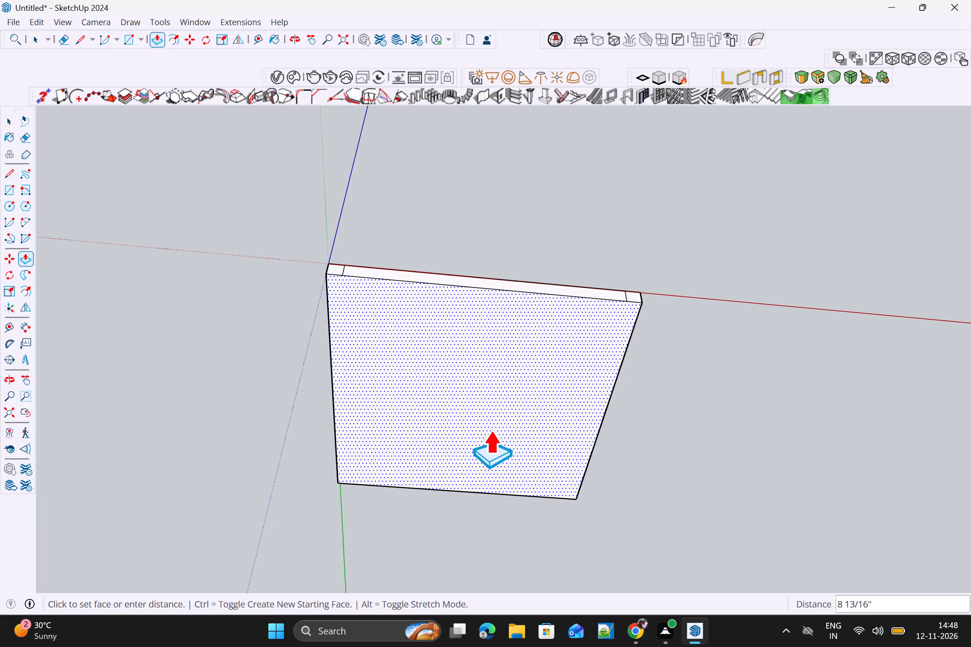
text(5")
key(Return)
key(space)
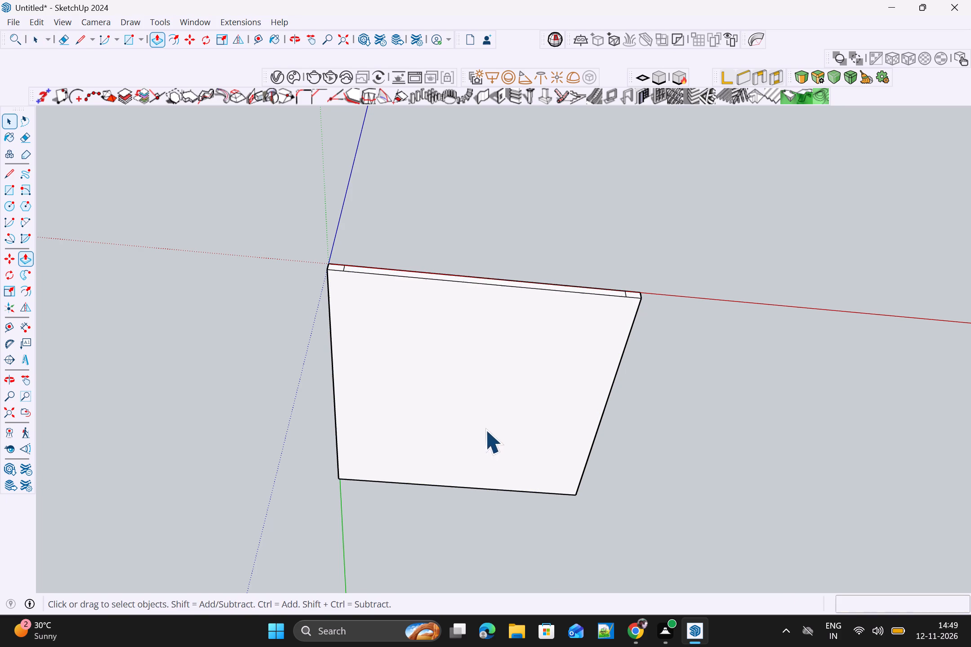
Select the whole floor slab and make it a group.
triple_click(499, 392)
click(500, 392)
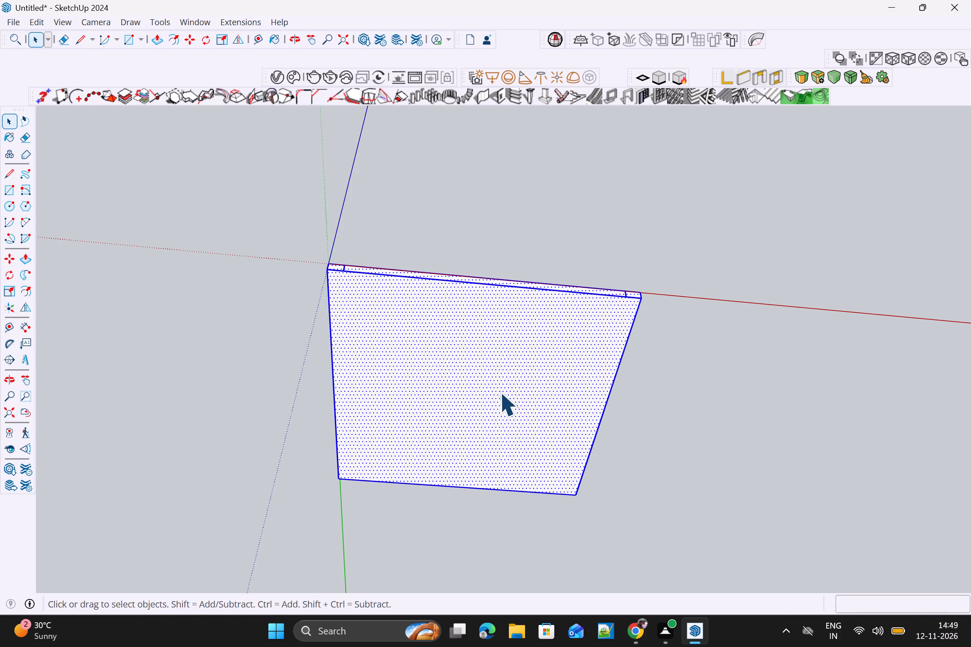
scroll(500, 392, down, 3)
middle_click(512, 382)
middle_drag(513, 430, 480, 591)
middle_drag(472, 381, 471, 446)
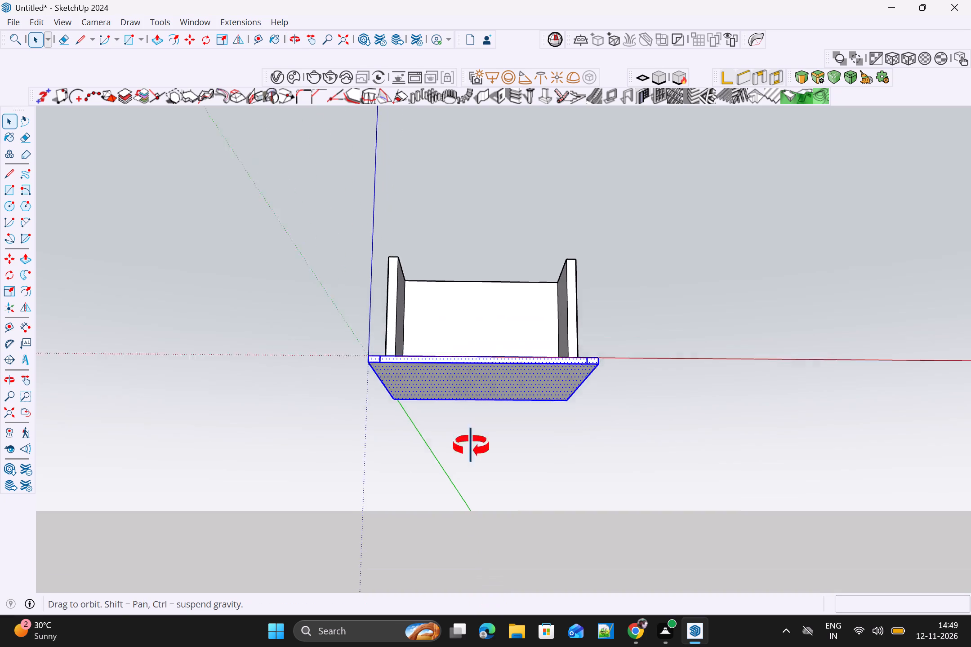
middle_drag(471, 446, 446, 483)
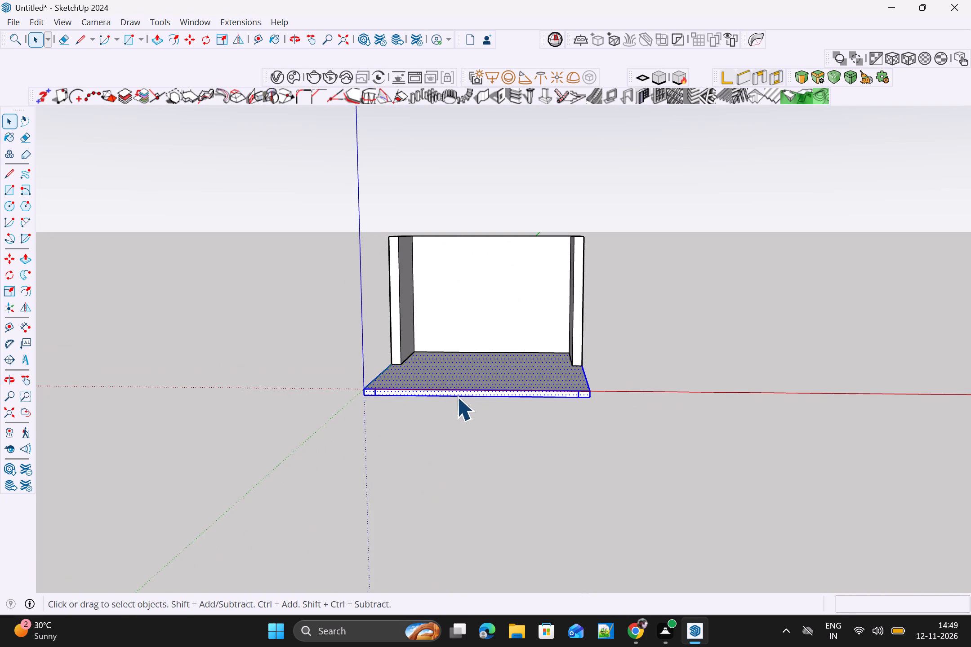
right_click(458, 390)
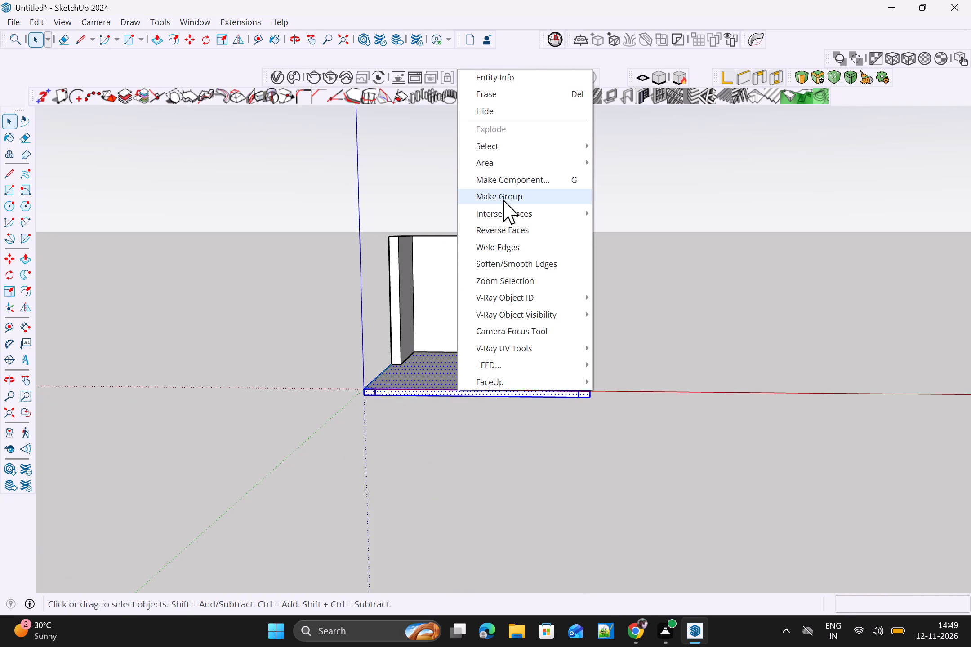
click(504, 199)
Copy the grouped floor slab about 10' 4" straight up to the top of the walls as a ceiling slab.
scroll(619, 355, up, 2)
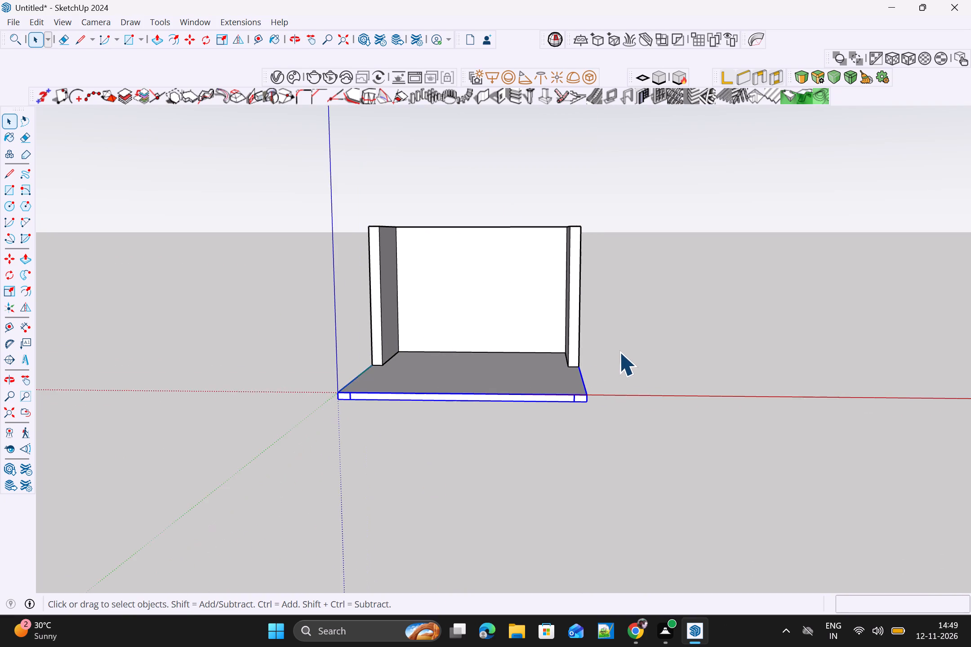
key(m)
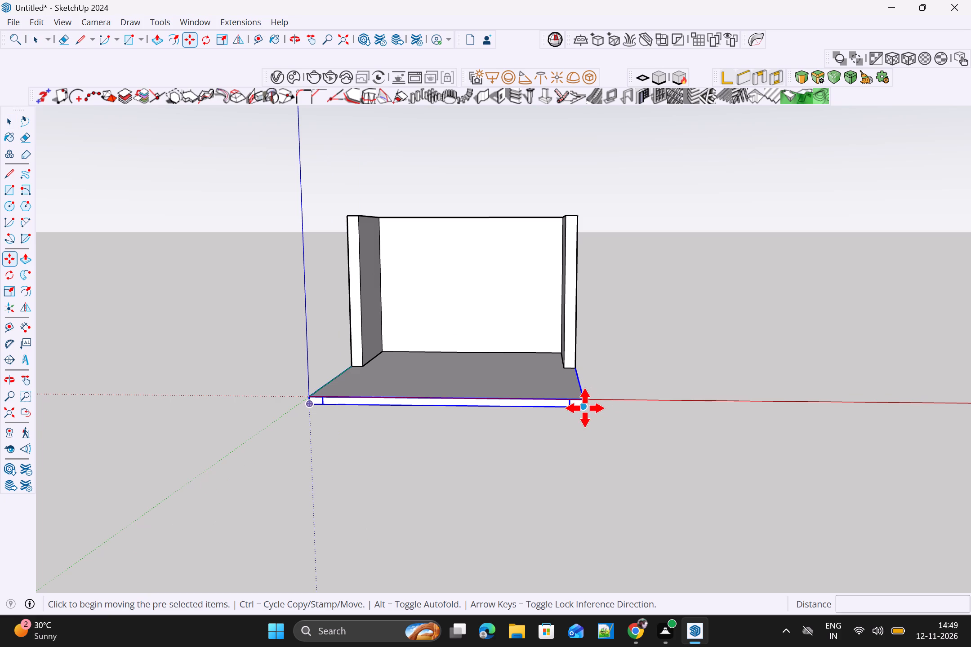
click(585, 409)
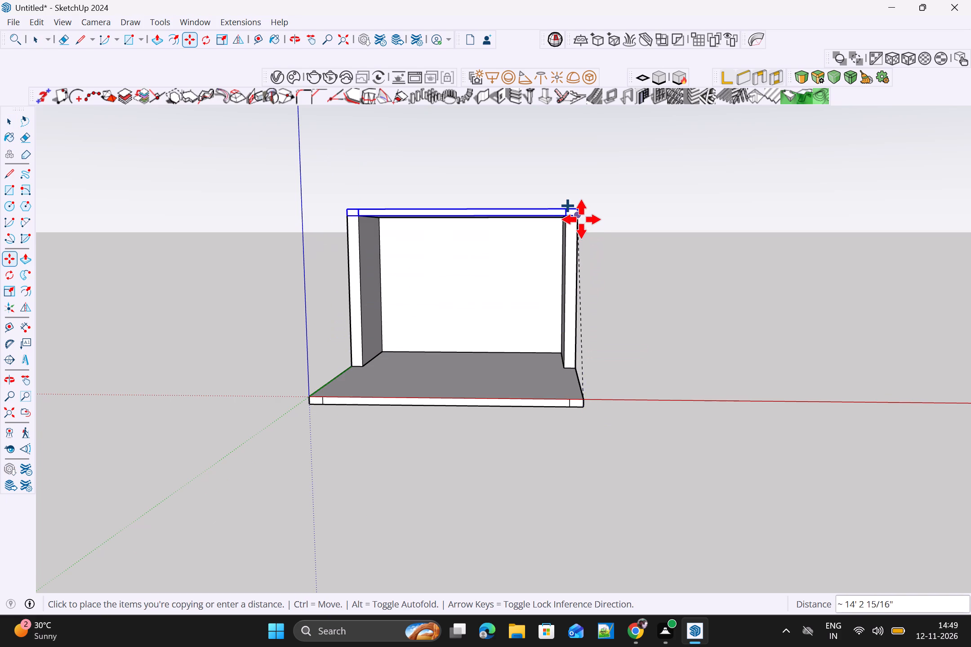
click(582, 213)
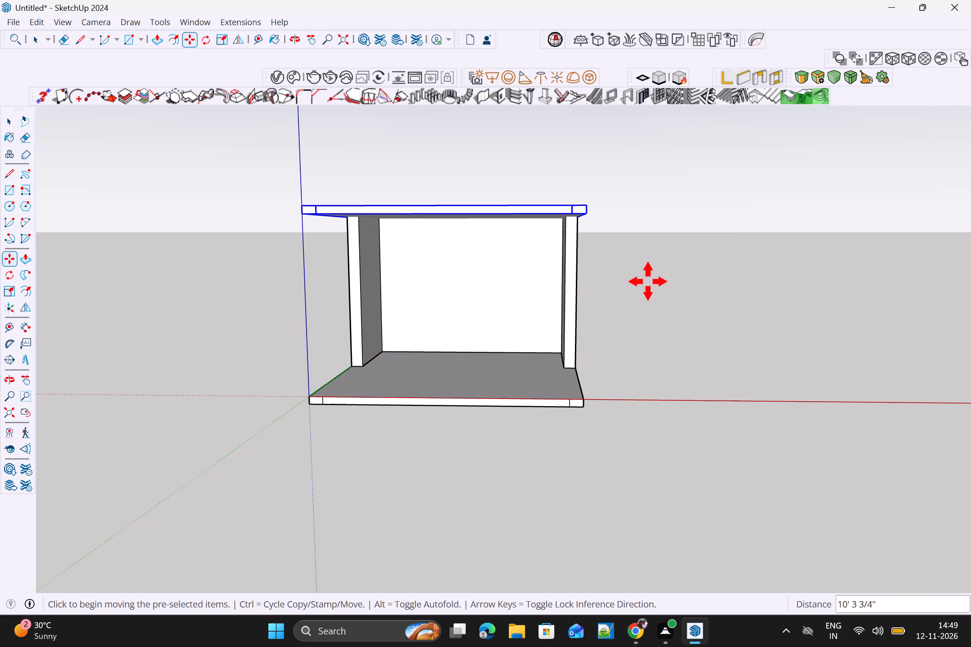
key(space)
Move the ceiling slab up 1 1/4" from its lower back corner so its underside rests on the walls' top corner.
scroll(649, 281, up, 1)
middle_drag(681, 292, 655, 222)
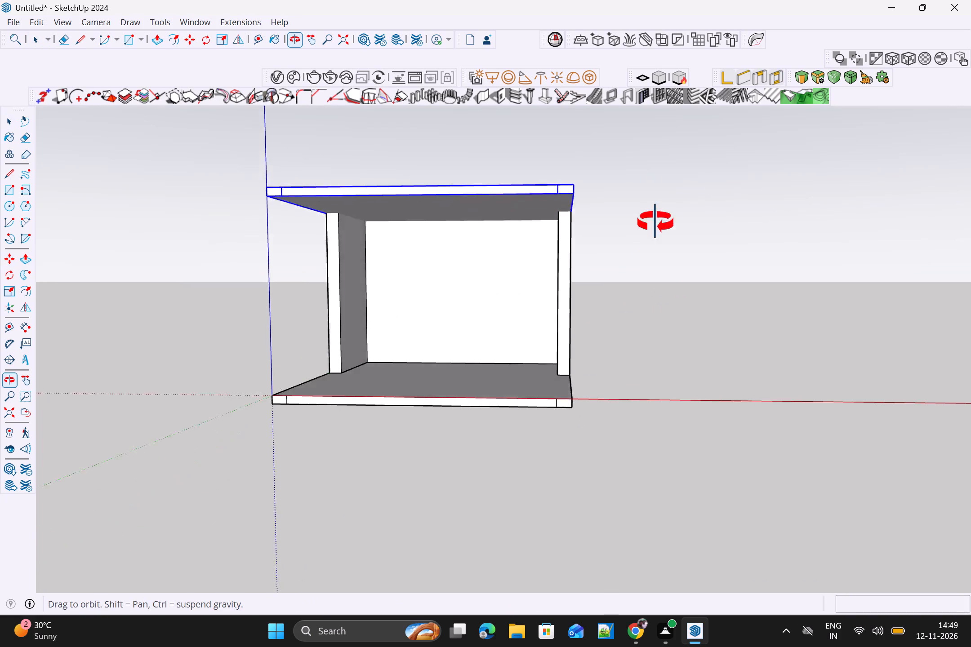
middle_drag(655, 222, 575, 348)
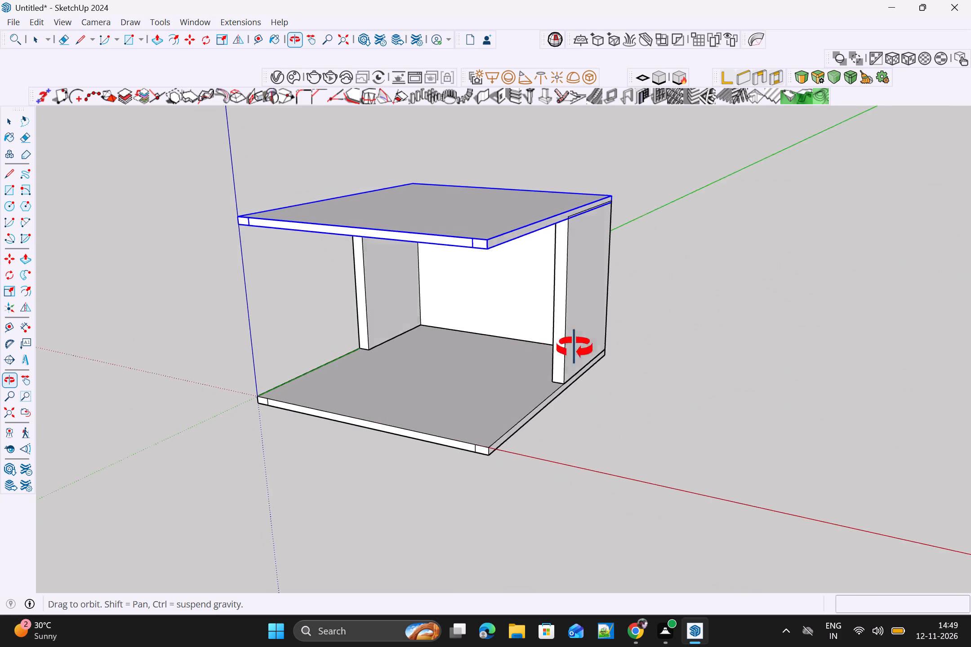
middle_drag(575, 348, 630, 328)
middle_click(630, 328)
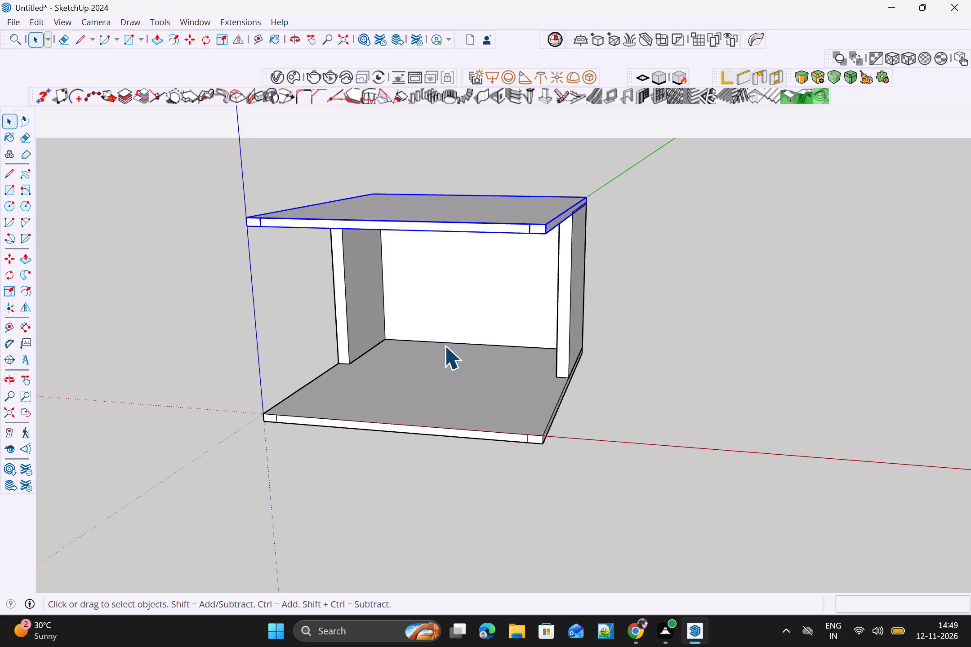
scroll(444, 346, down, 2)
middle_drag(446, 346, 458, 253)
scroll(452, 249, up, 2)
scroll(561, 232, up, 4)
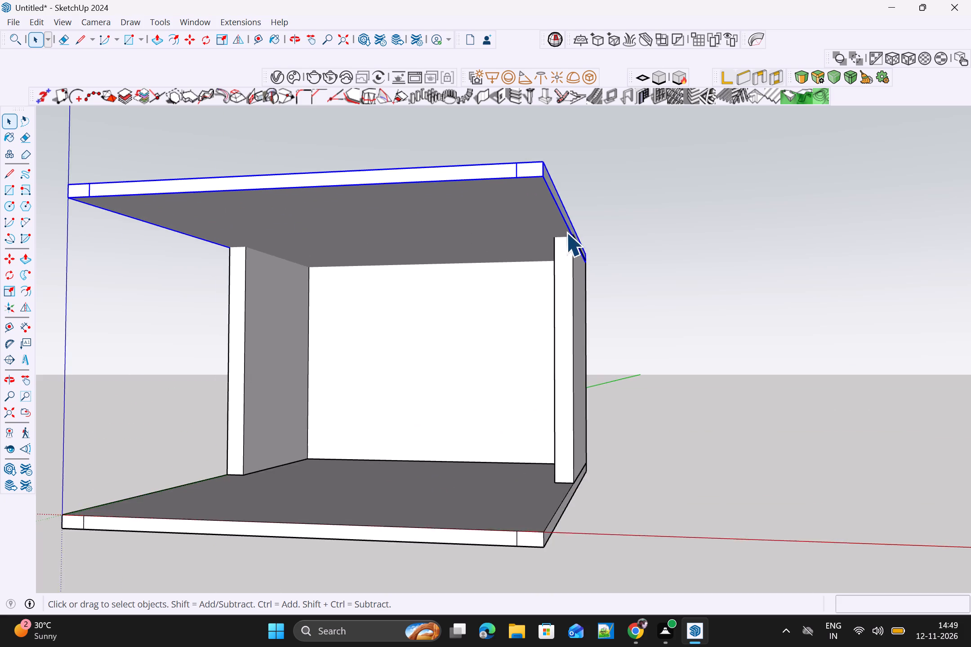
scroll(566, 232, up, 2)
middle_drag(568, 252, 492, 309)
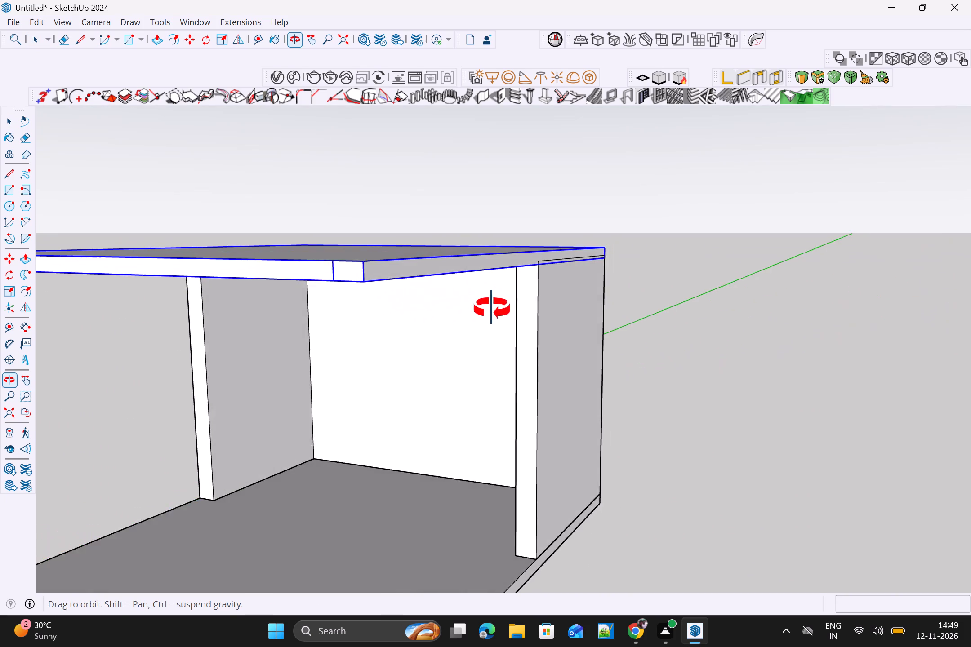
middle_drag(492, 309, 299, 299)
middle_drag(645, 279, 433, 278)
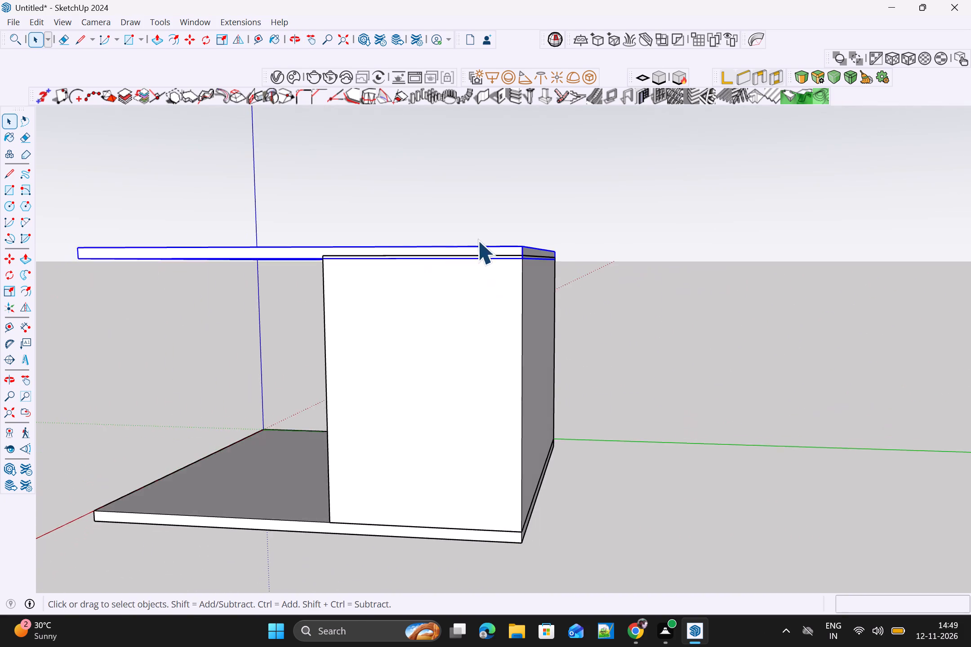
scroll(478, 235, up, 3)
scroll(594, 279, up, 2)
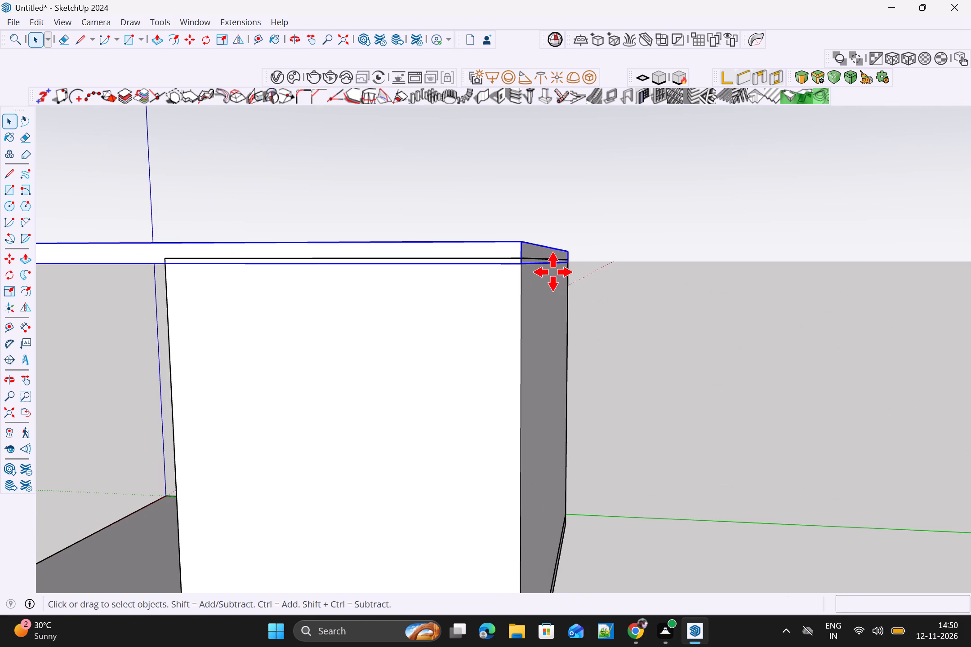
key(m)
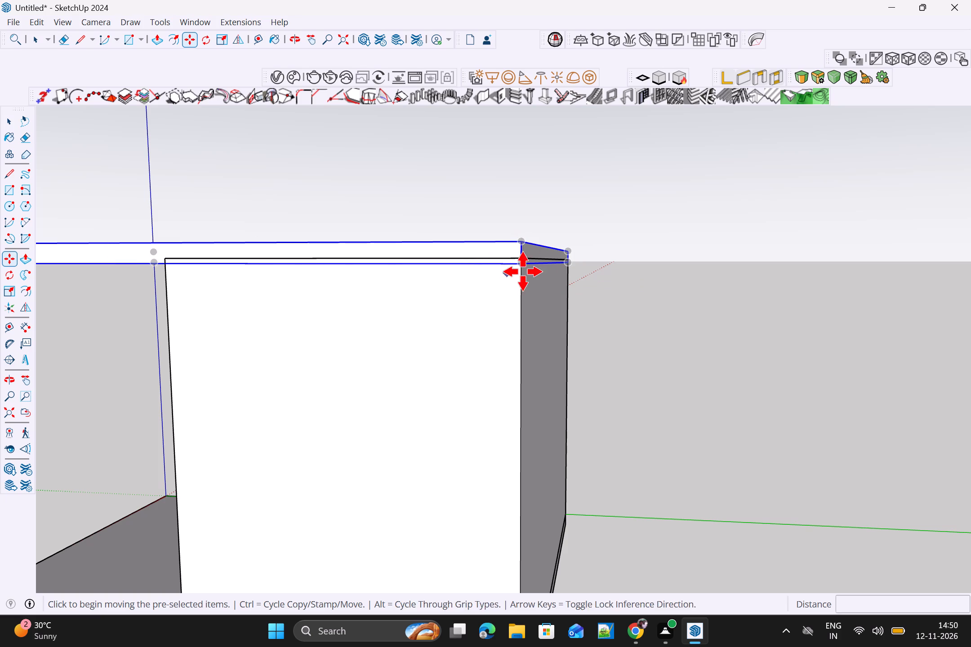
click(521, 266)
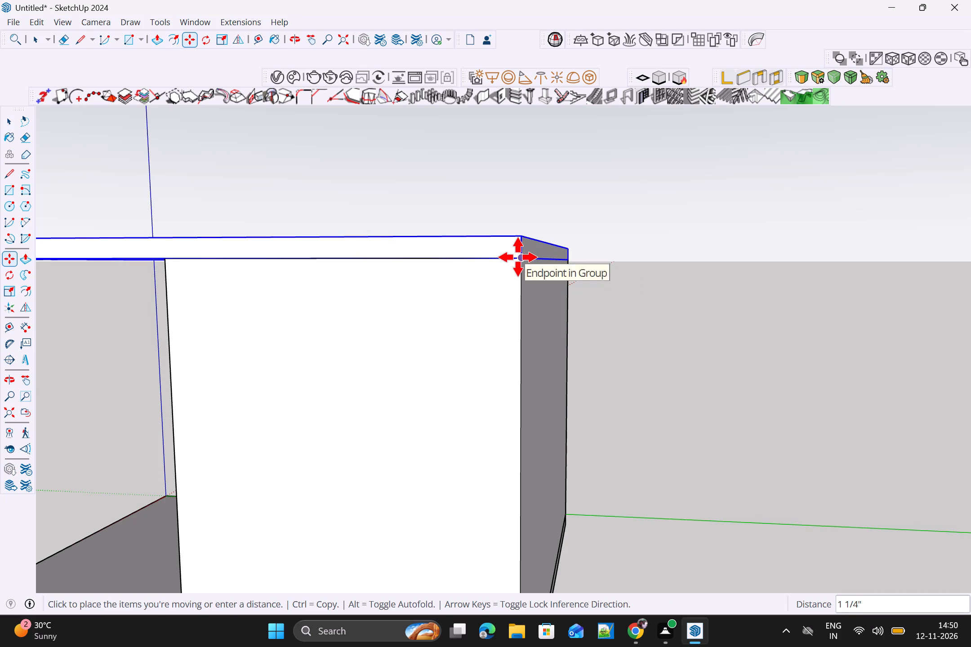
click(519, 261)
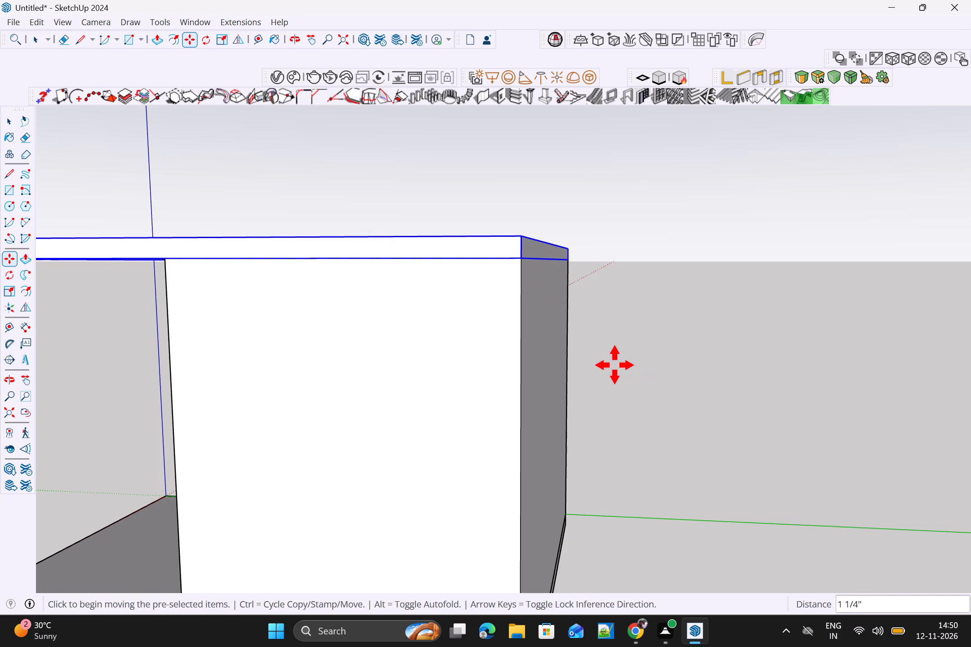
key(space)
key(space)
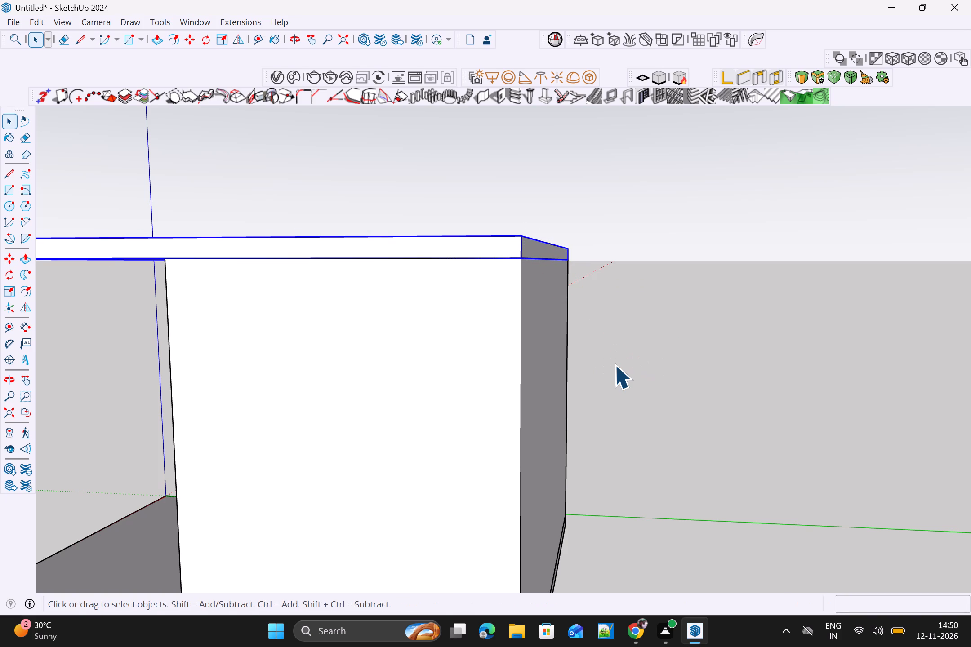
Examine the room with its ceiling slab from the side, below and front, and clear the selection.
scroll(695, 361, down, 6)
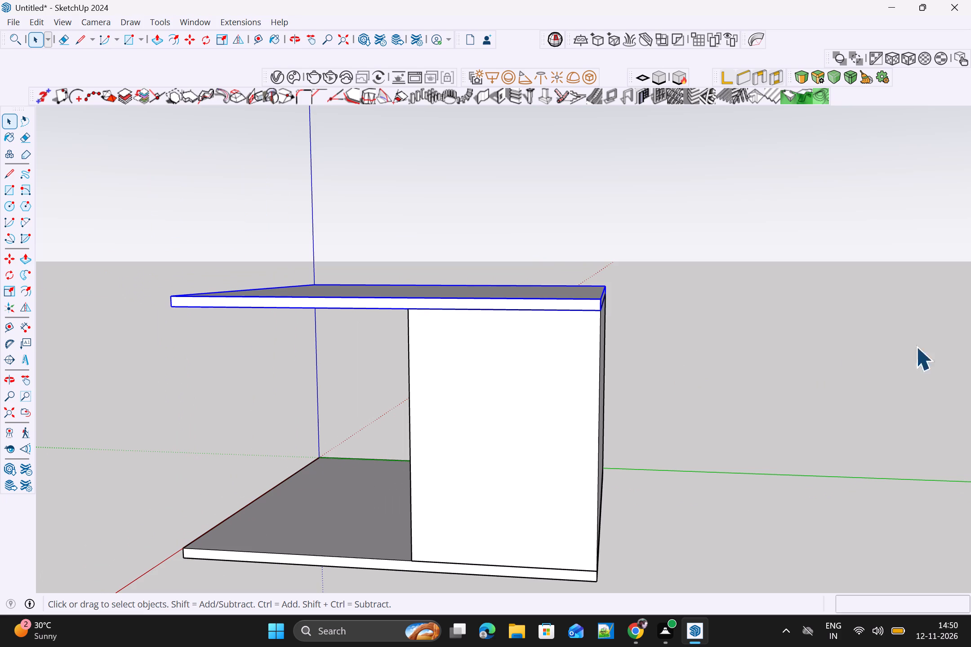
scroll(701, 355, down, 3)
middle_click(846, 359)
scroll(426, 376, down, 5)
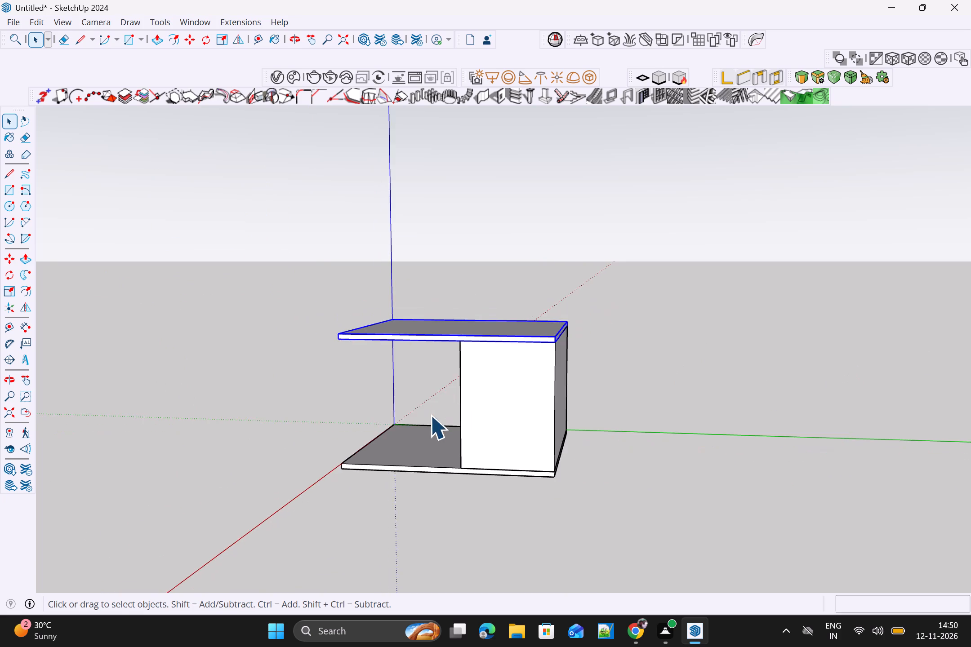
middle_drag(432, 417, 726, 410)
middle_drag(556, 402, 824, 389)
middle_drag(555, 430, 484, 346)
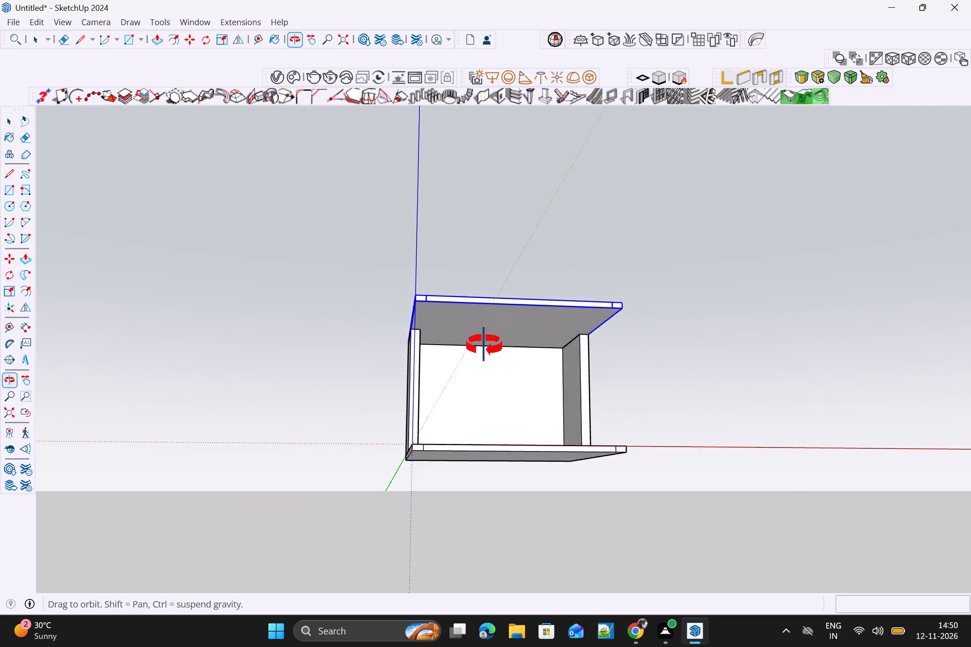
middle_drag(484, 346, 525, 472)
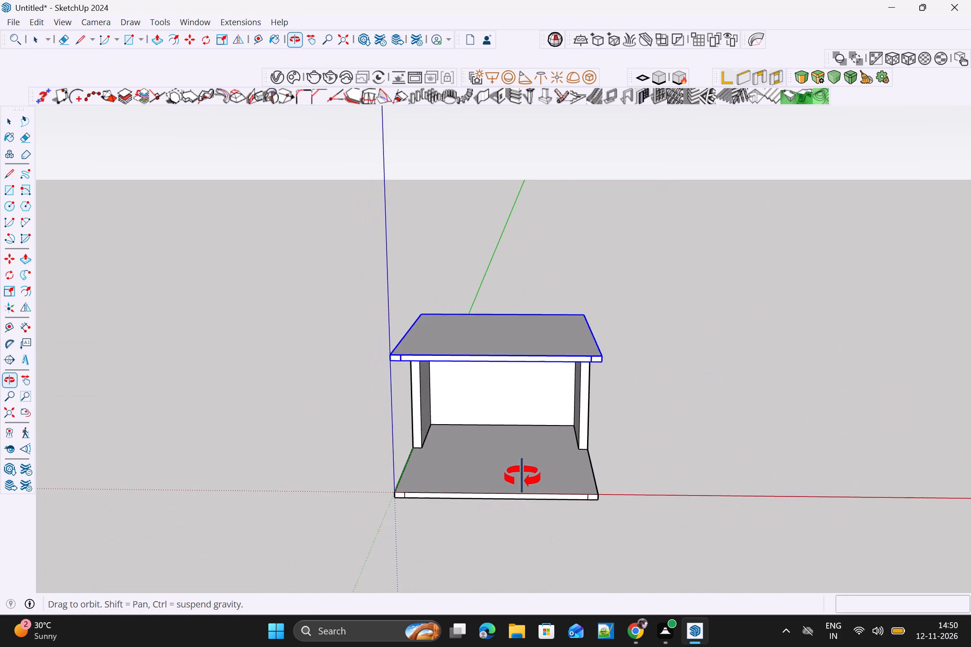
click(685, 364)
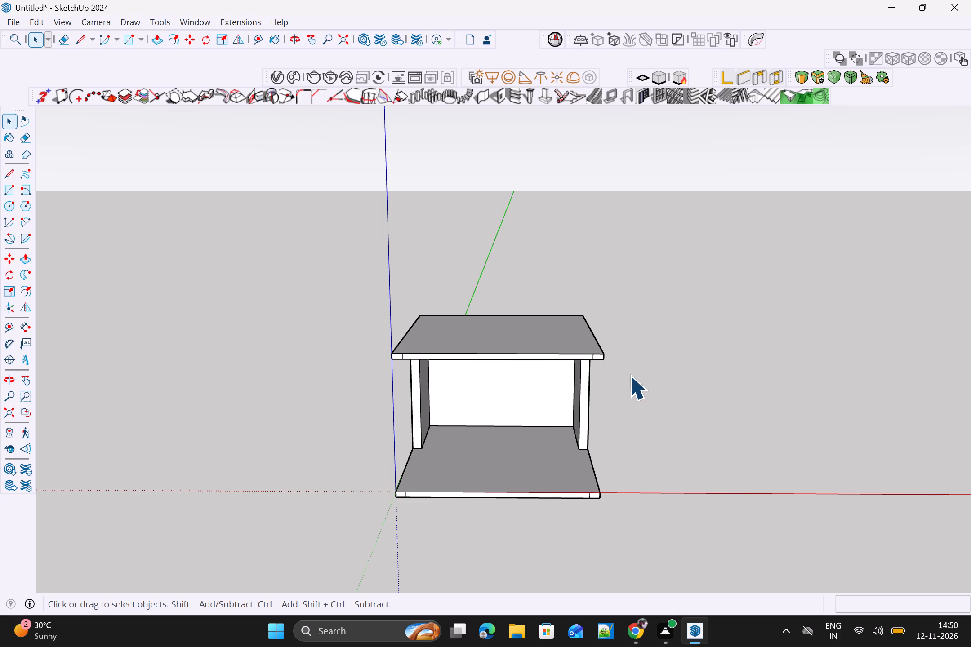
Add three tags to the model, named FLOOR, WALL and CEILING.
click(205, 19)
click(218, 40)
click(321, 43)
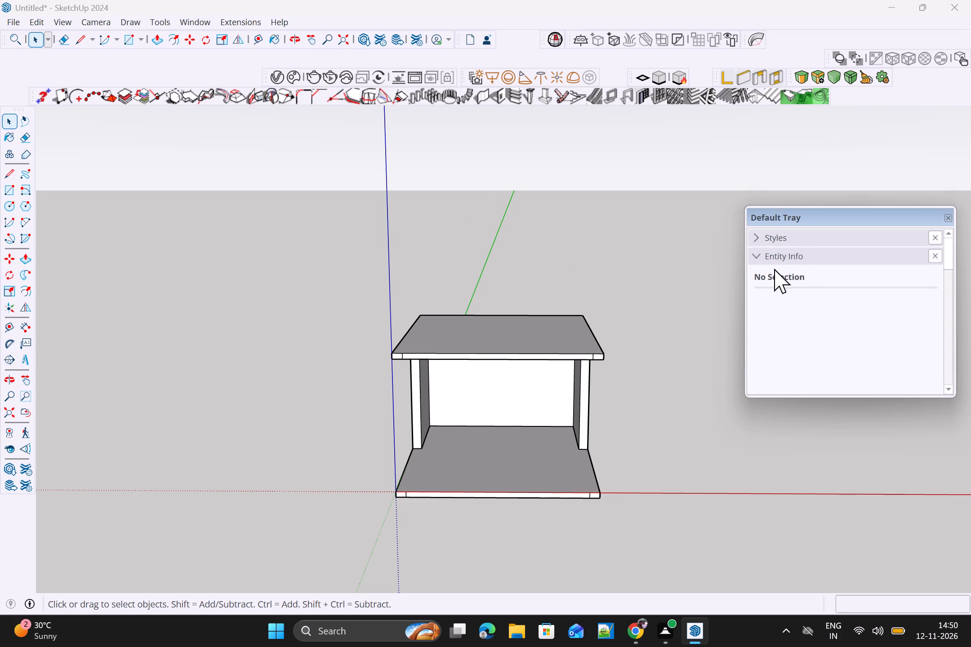
click(785, 260)
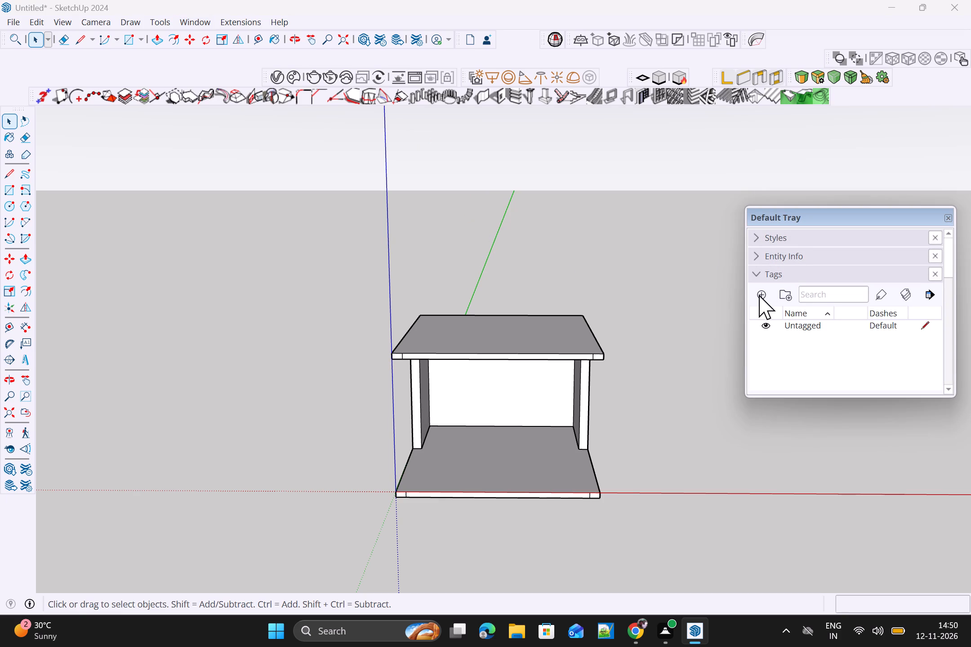
click(762, 296)
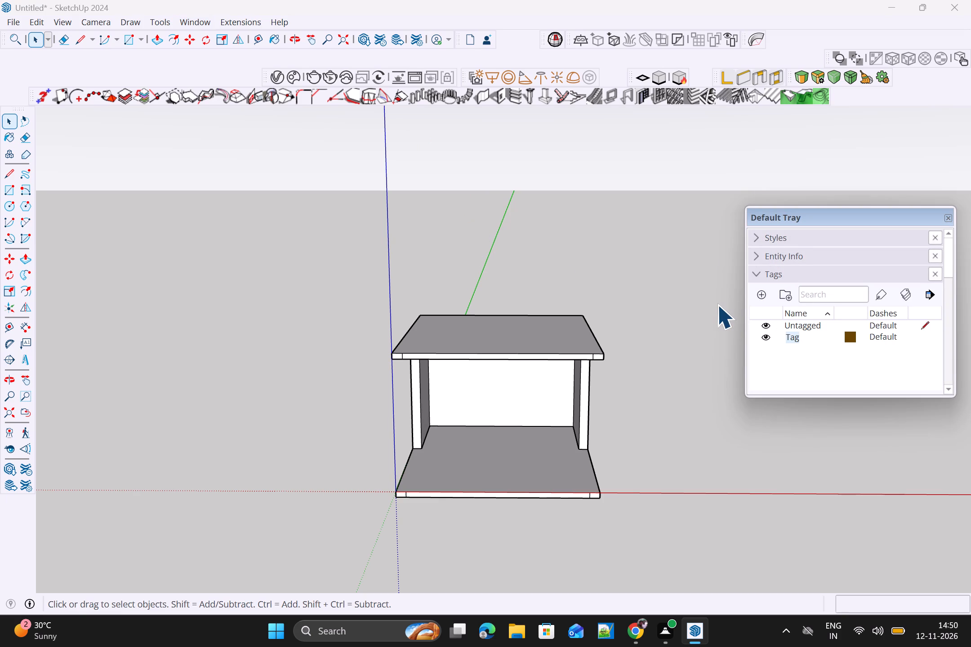
text(FLOOR)
key(Return)
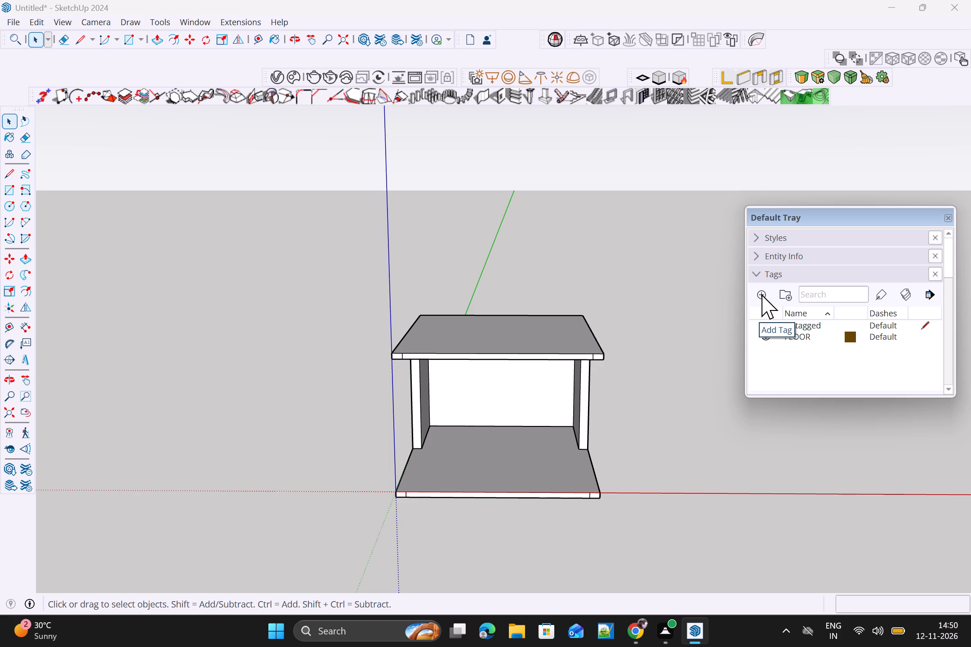
click(762, 294)
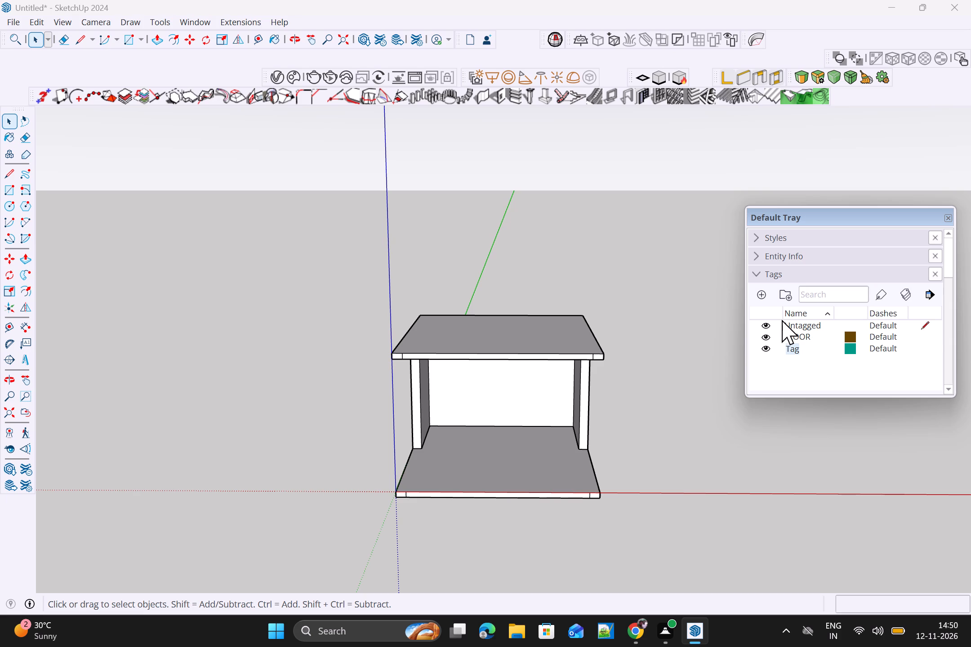
text(WA)
text(LL)
key(Return)
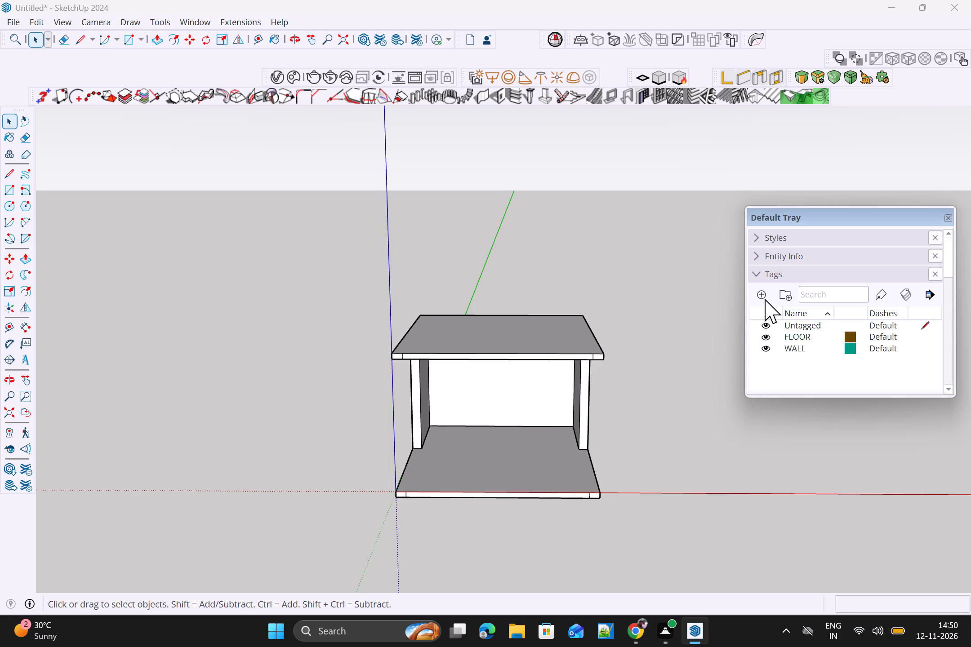
click(761, 295)
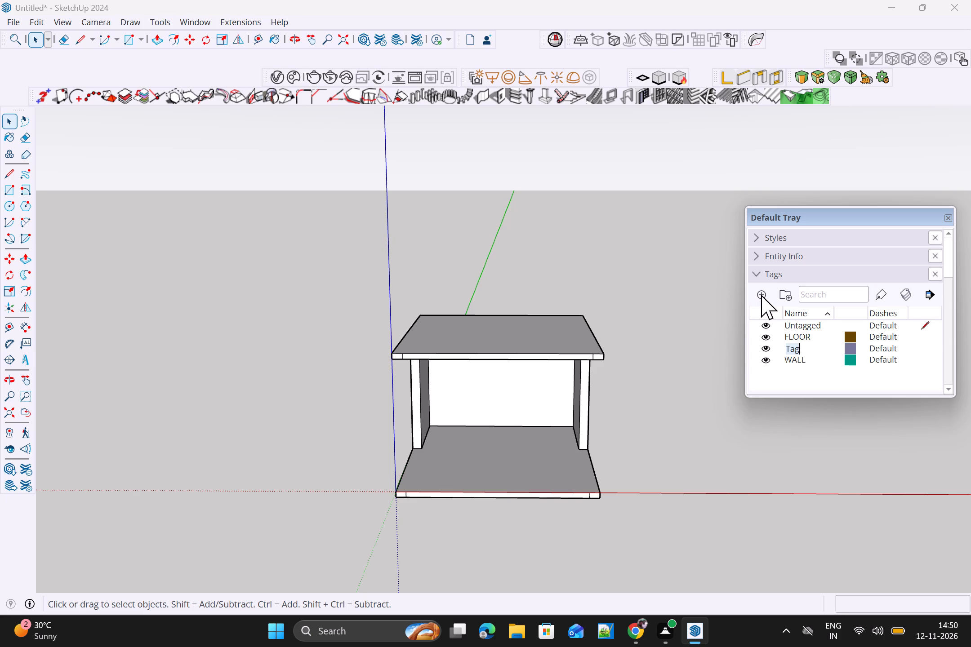
text(CEILING)
key(Return)
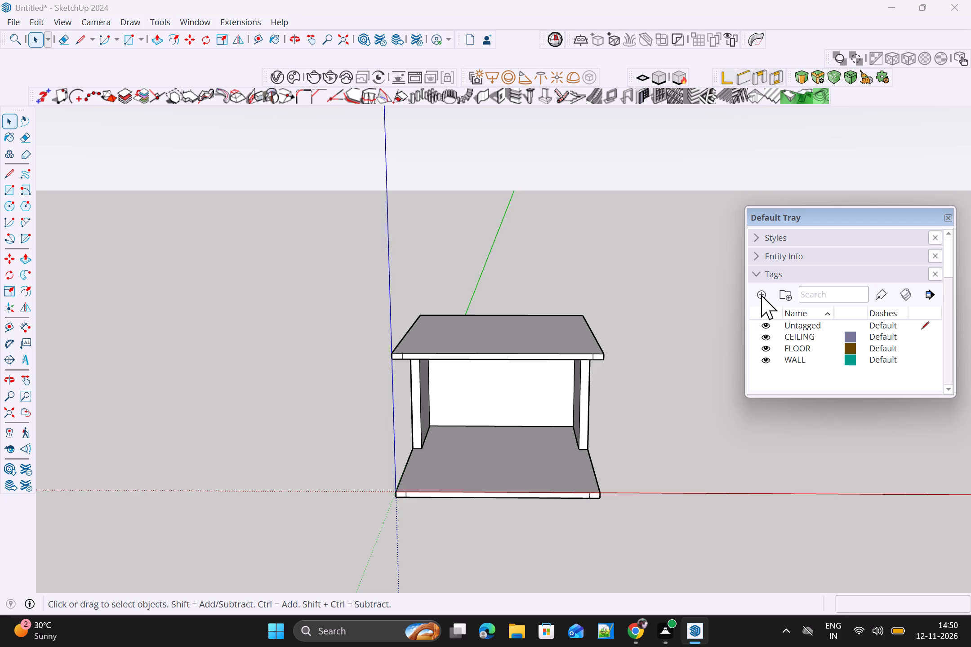
Assign the FLOOR tag to the floor slab group.
click(570, 483)
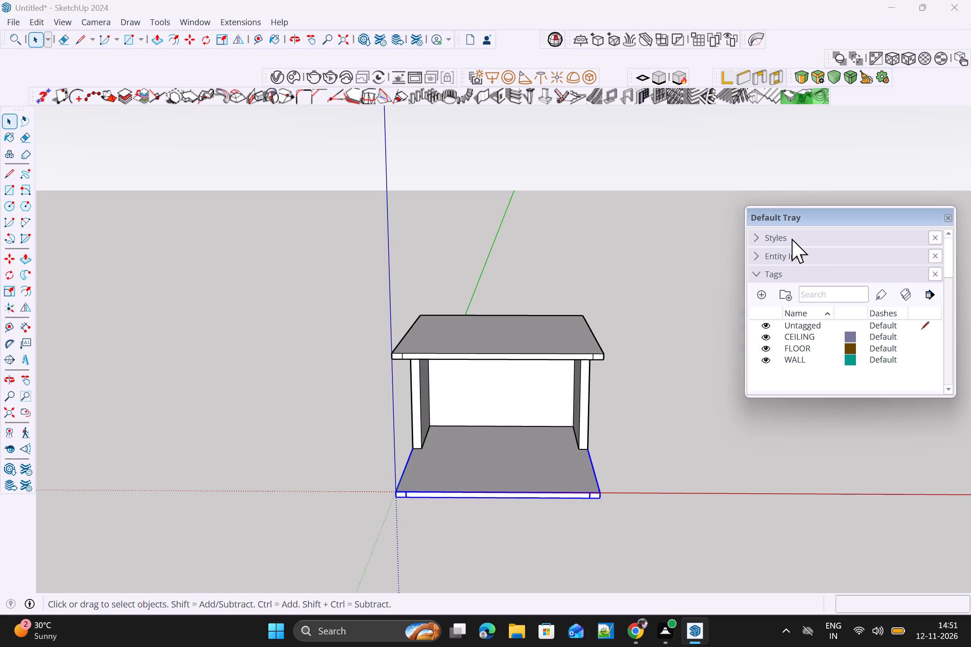
click(772, 260)
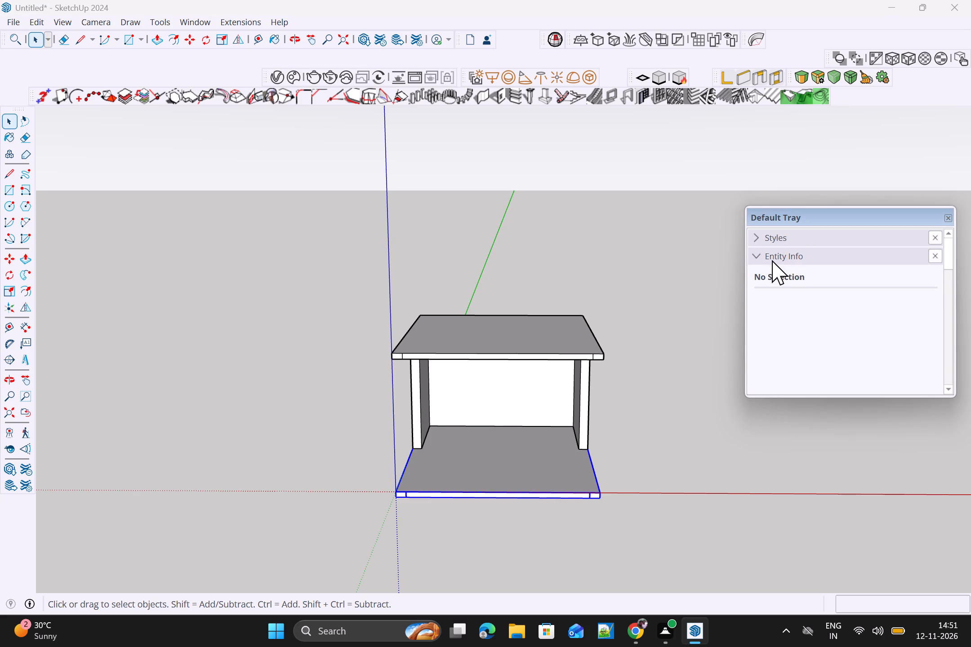
click(772, 260)
click(775, 261)
click(889, 302)
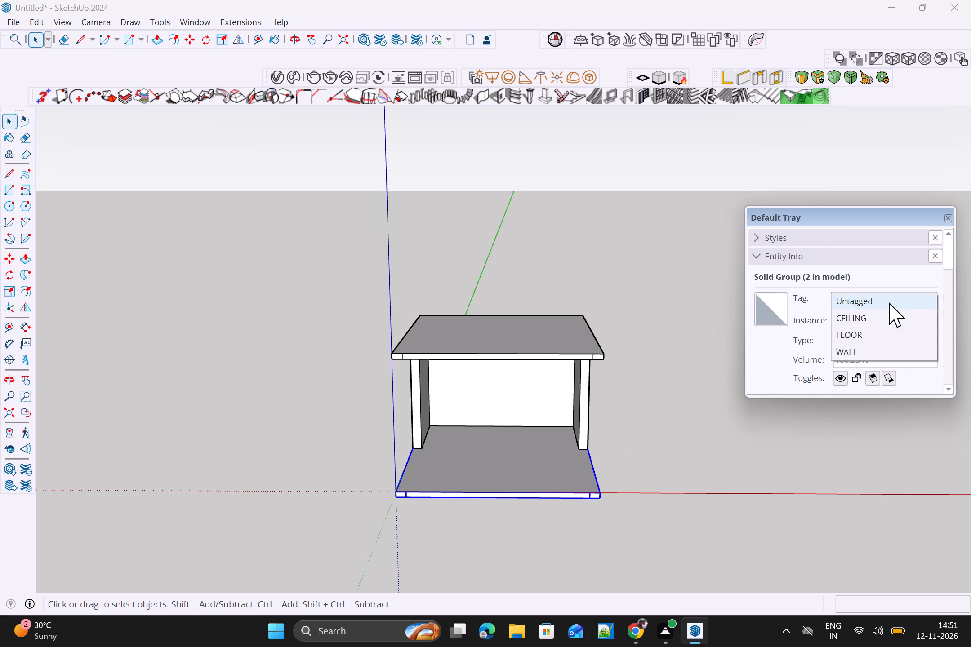
click(860, 341)
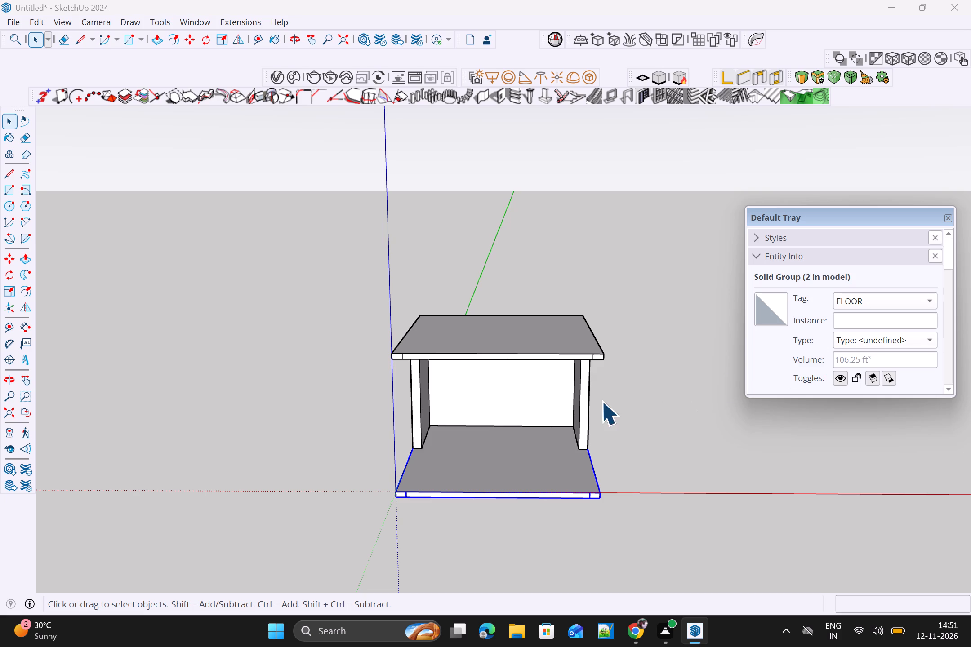
Assign the WALL tag to the U-shaped wall group.
click(585, 400)
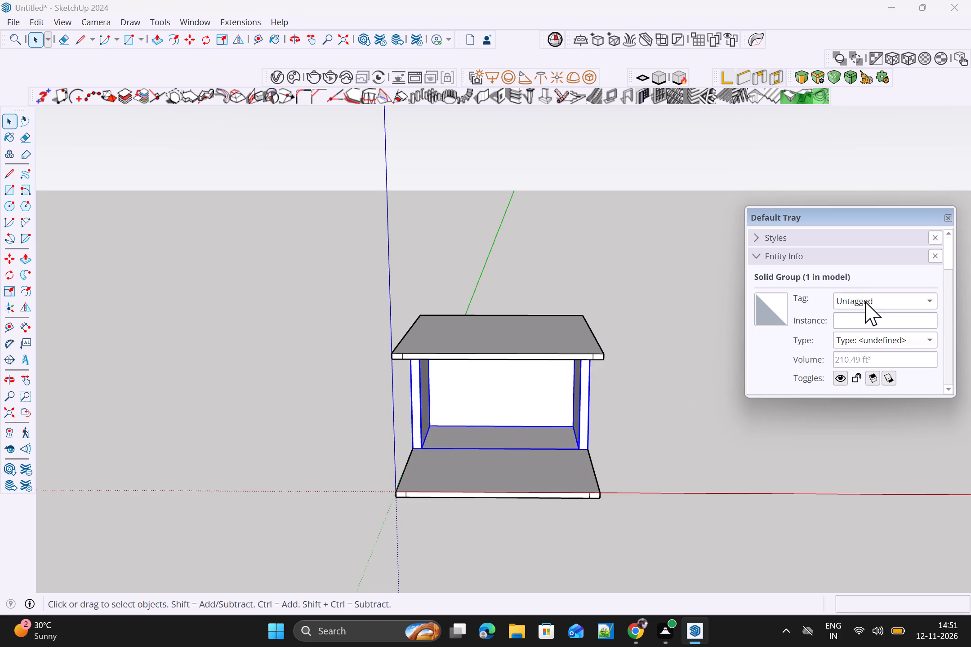
click(865, 304)
click(860, 303)
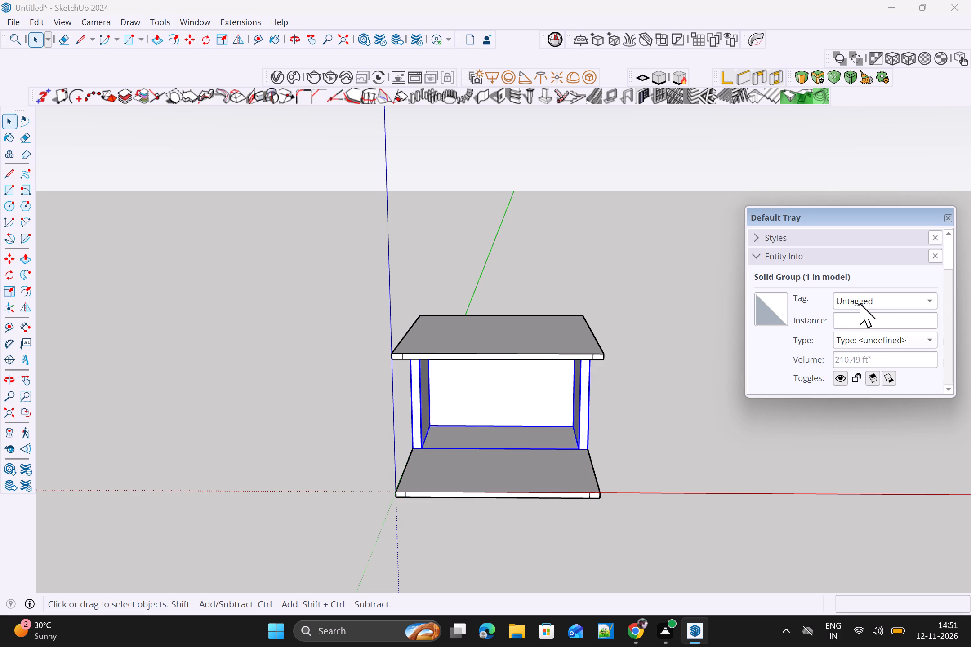
click(864, 298)
click(864, 298)
click(928, 304)
click(928, 304)
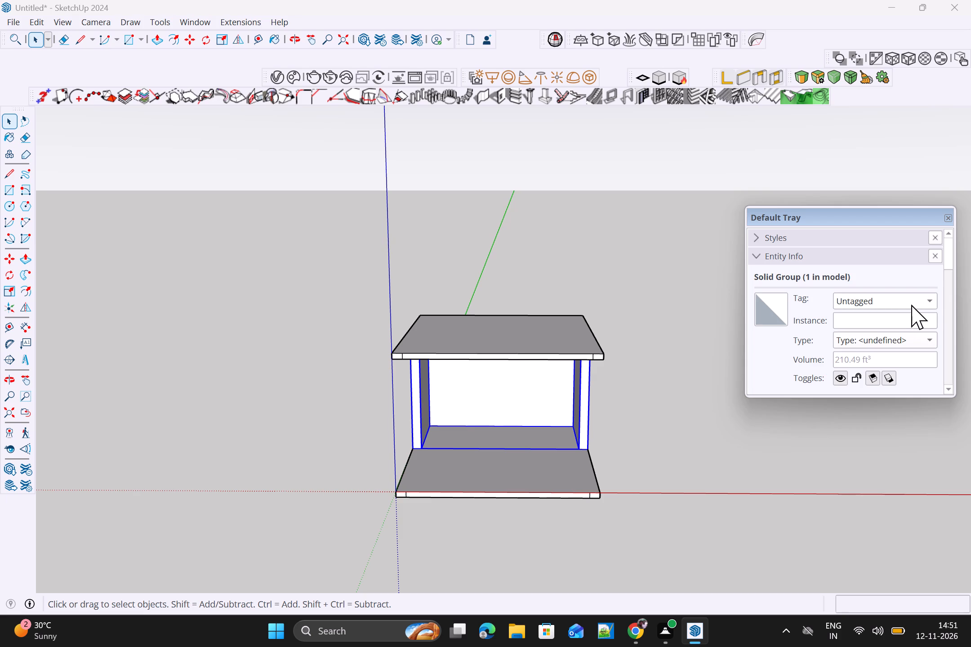
click(910, 301)
click(873, 353)
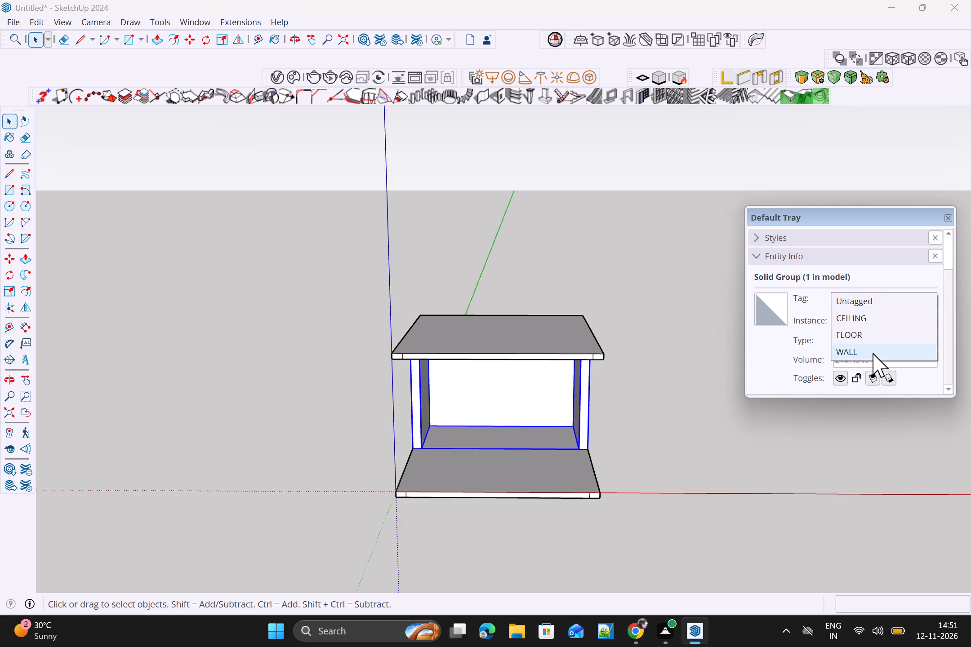
Assign the CEILING tag to the ceiling slab group and clear the selection.
click(542, 349)
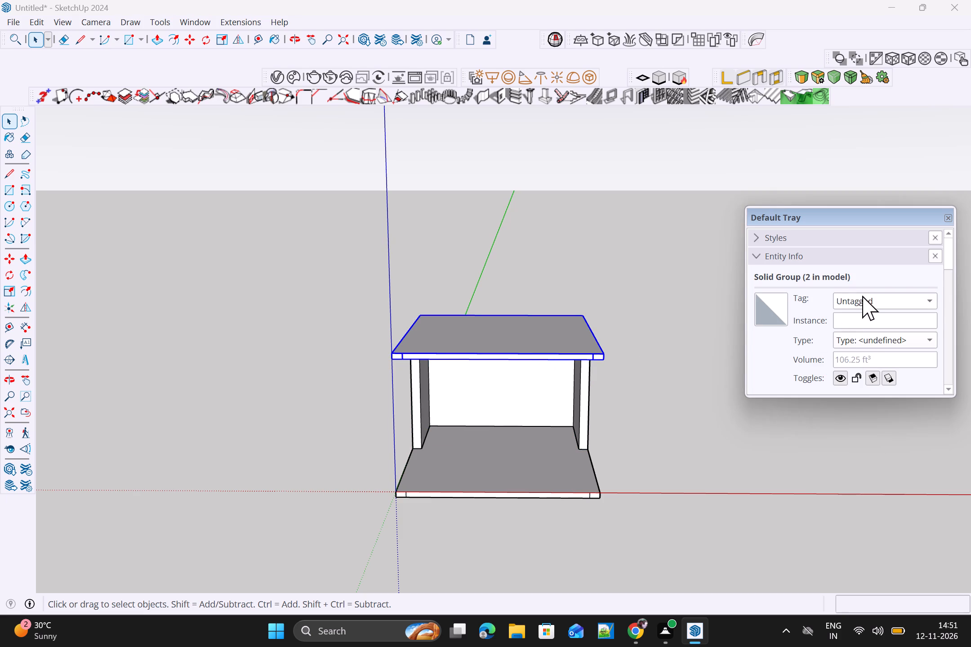
click(864, 298)
click(858, 322)
click(693, 309)
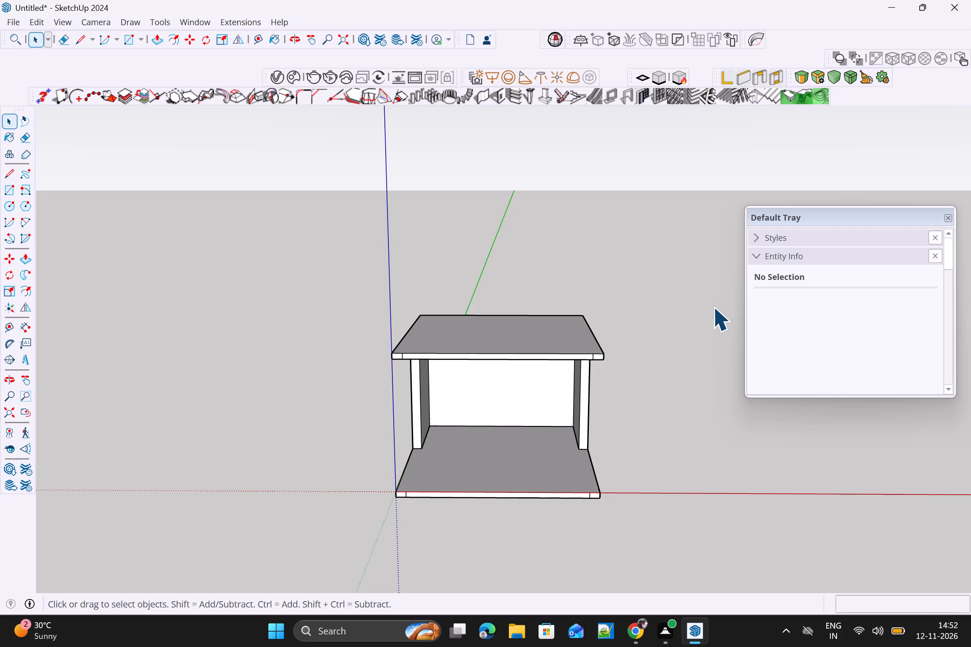
Inside the wall group, draw a window rectangle about 4' 3" wide by 5' 4" high on the inner face of the side wall nearest the origin.
scroll(570, 468, up, 3)
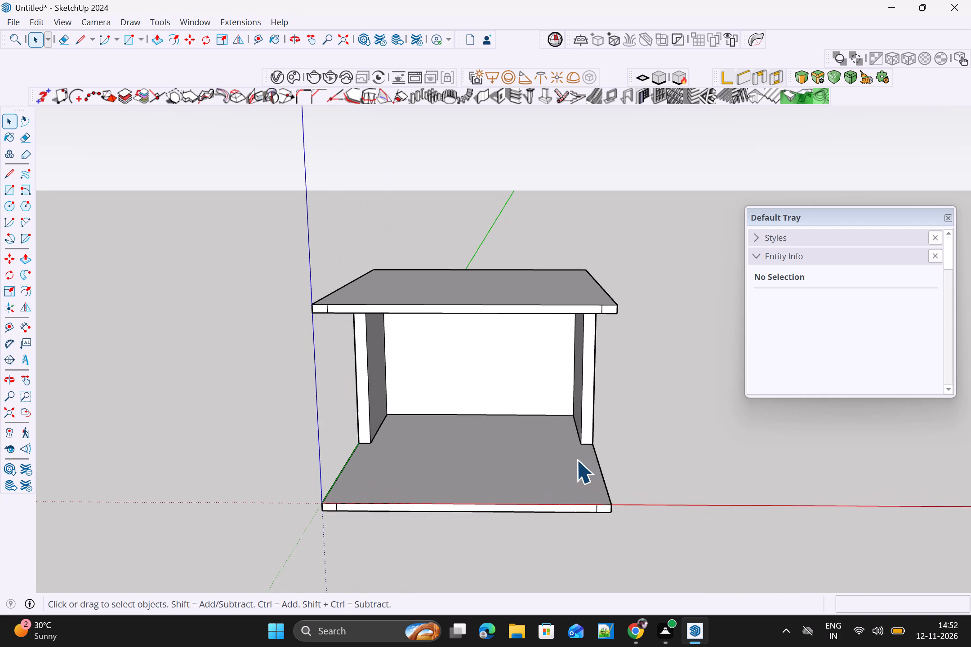
scroll(580, 453, up, 3)
middle_drag(593, 452, 334, 413)
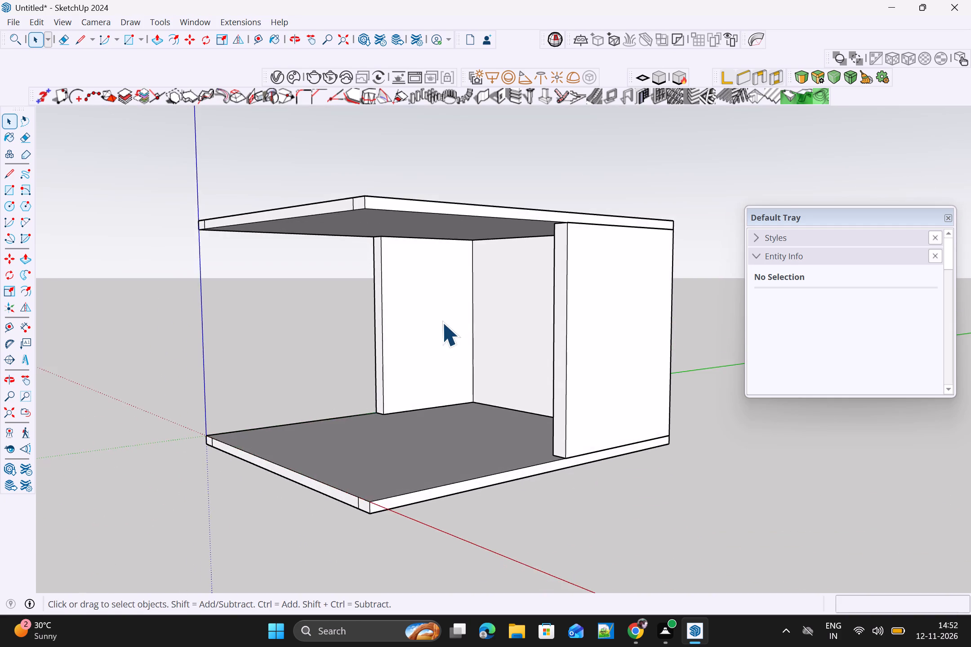
scroll(445, 318, up, 3)
triple_click(417, 319)
triple_click(417, 319)
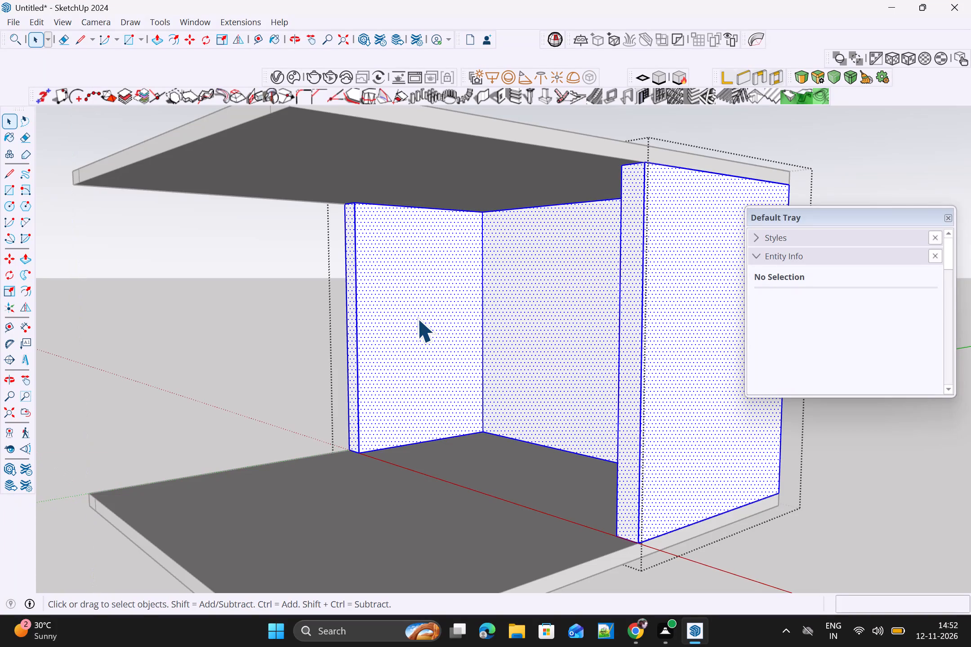
click(415, 317)
double_click(406, 320)
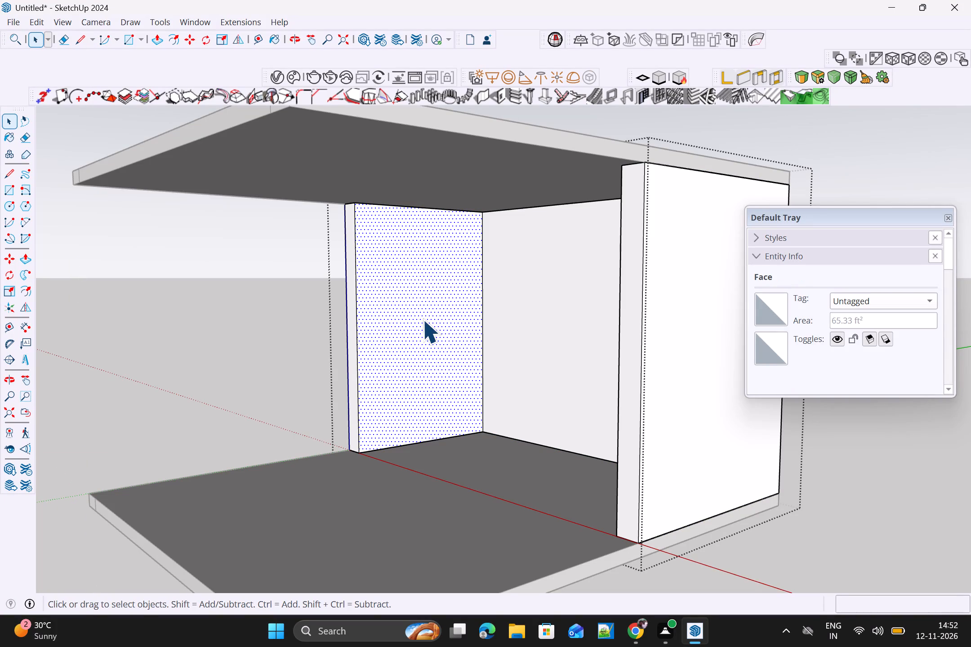
key(r)
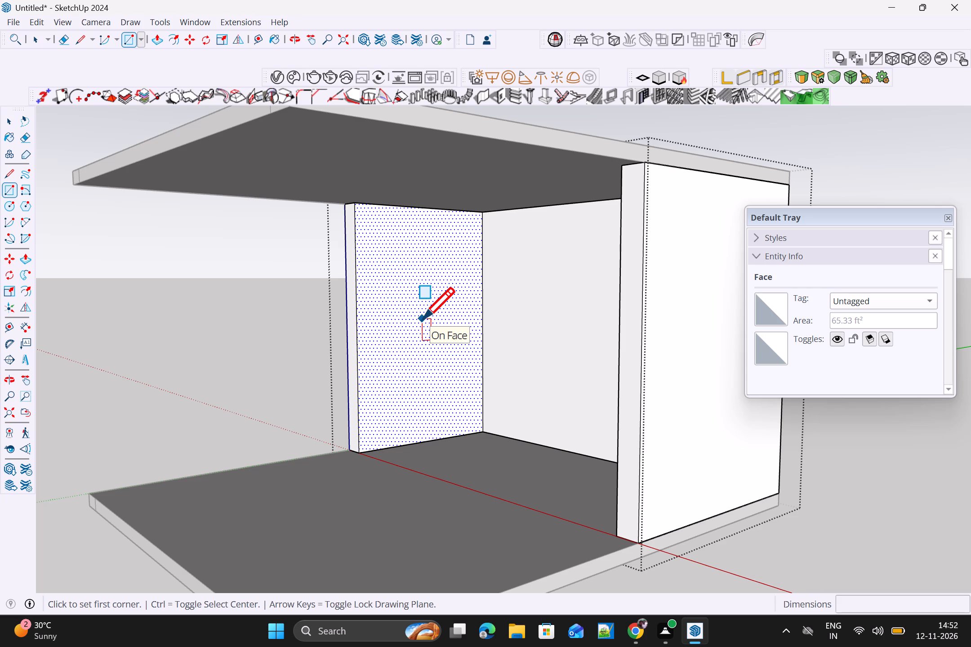
click(376, 243)
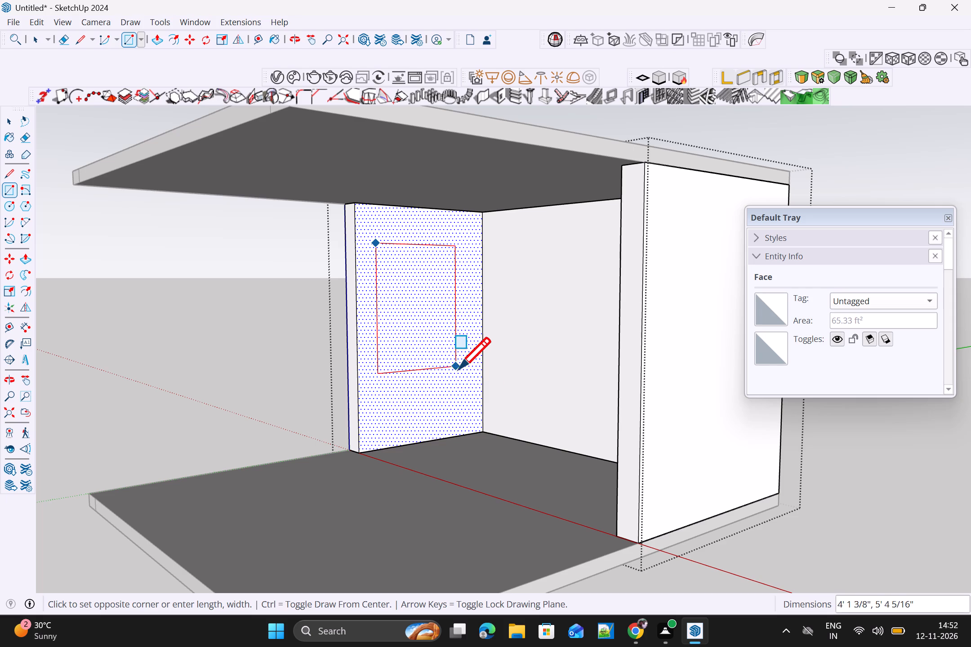
click(459, 367)
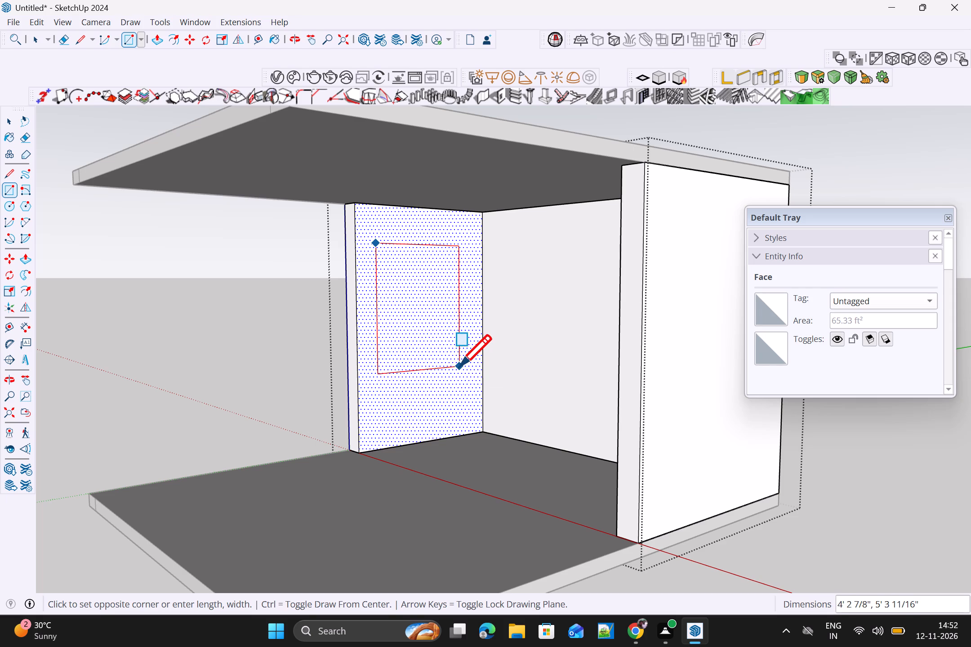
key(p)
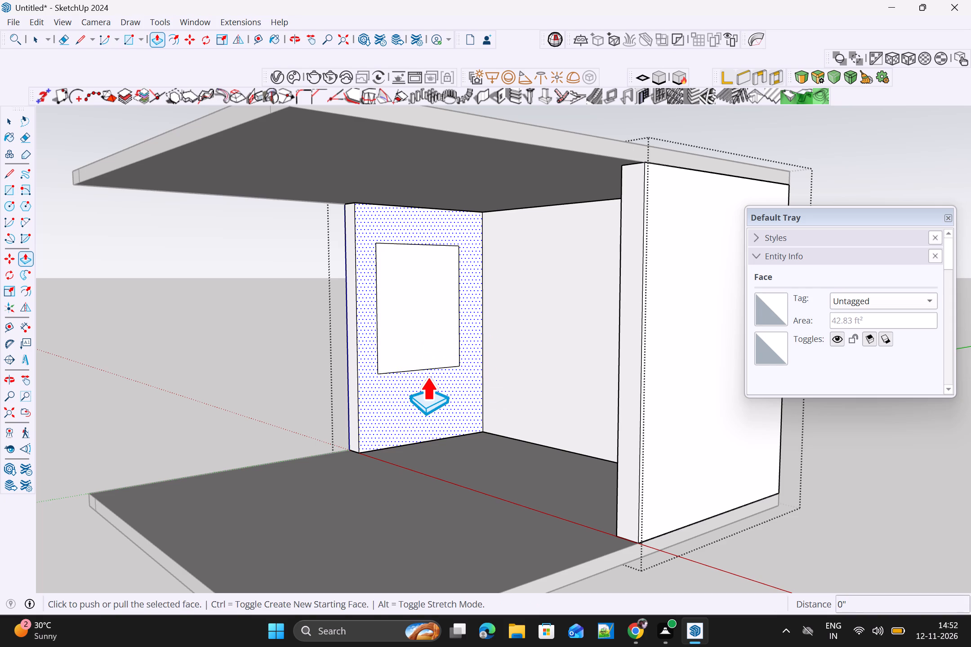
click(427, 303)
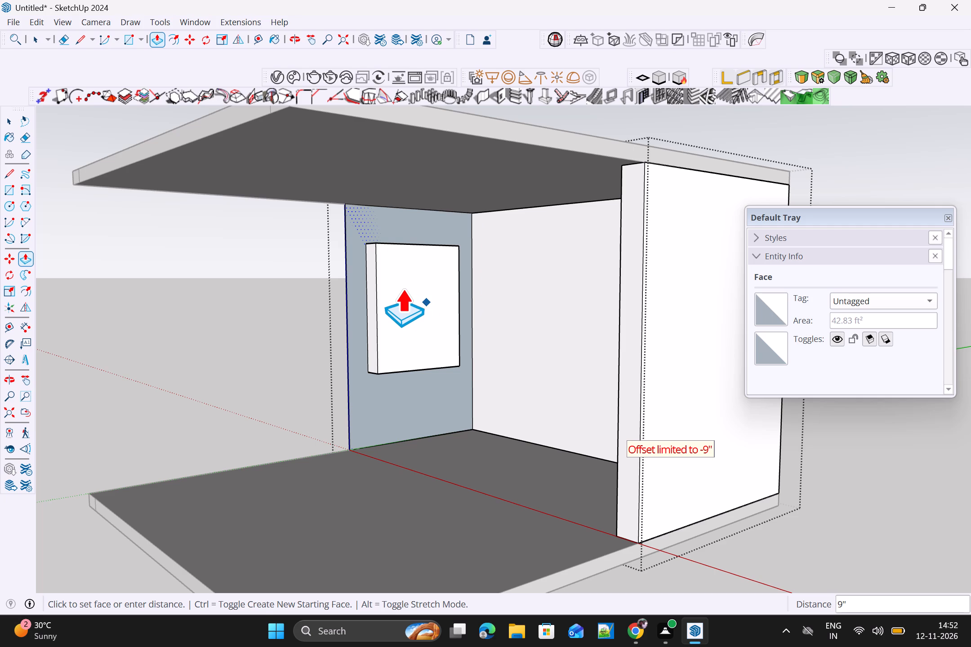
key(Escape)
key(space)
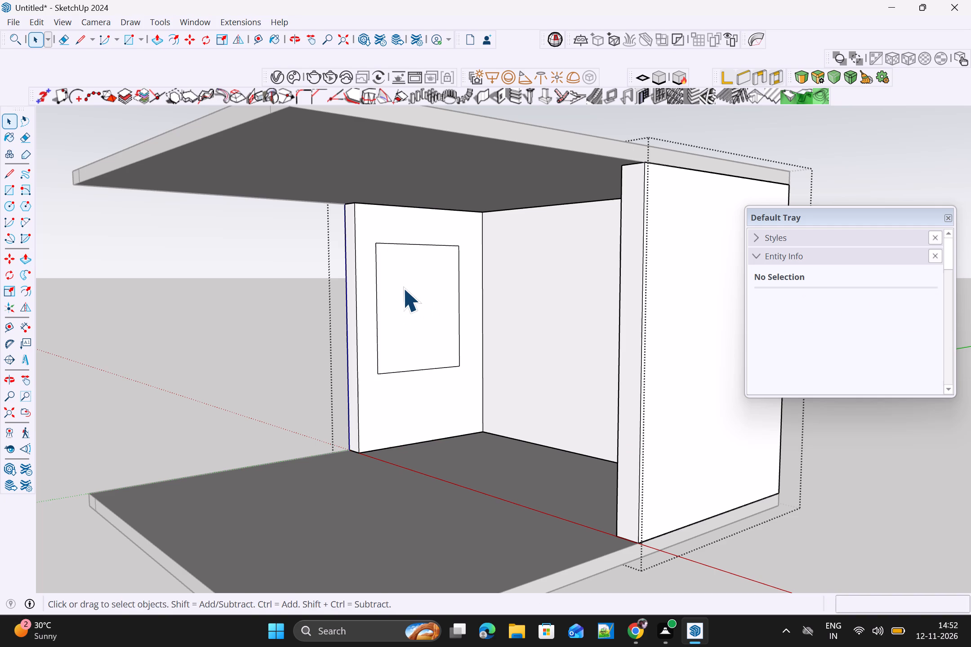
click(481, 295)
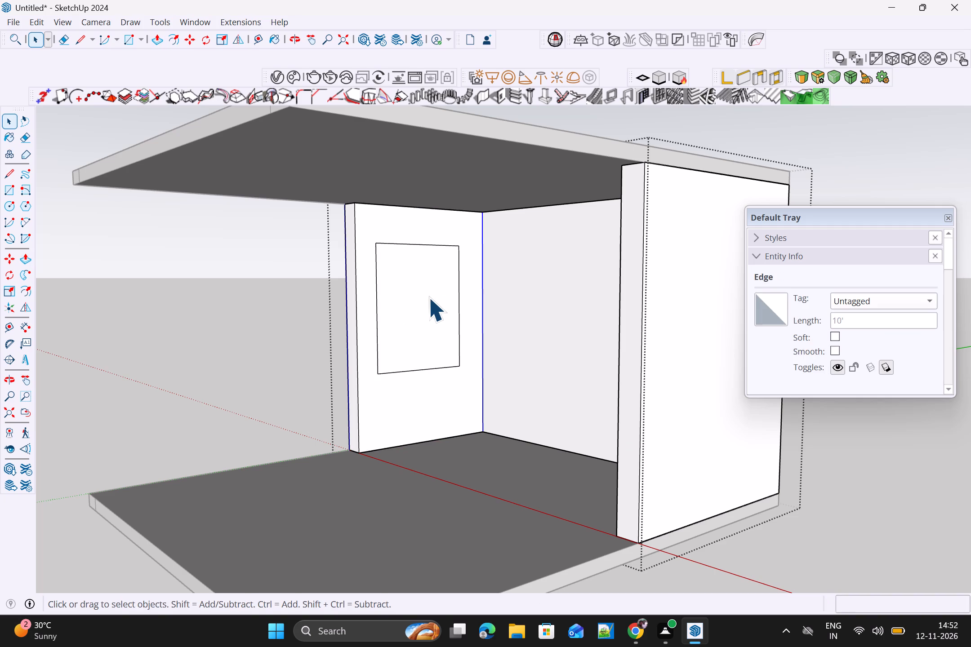
Push the window rectangle 9" through the side wall with Push/Pull to cut the window opening.
click(428, 297)
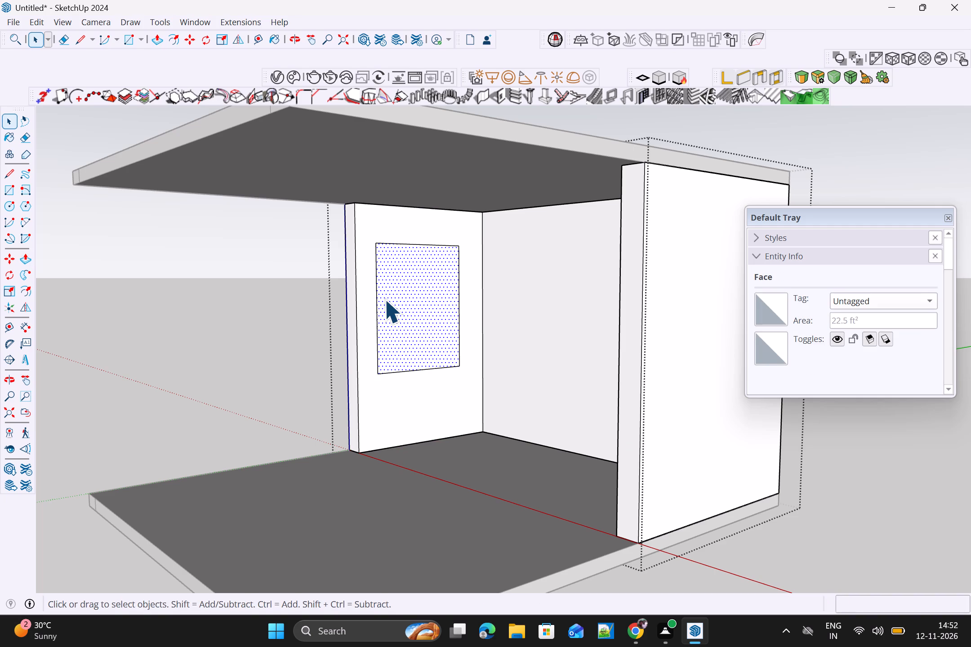
key(p)
scroll(401, 313, up, 1)
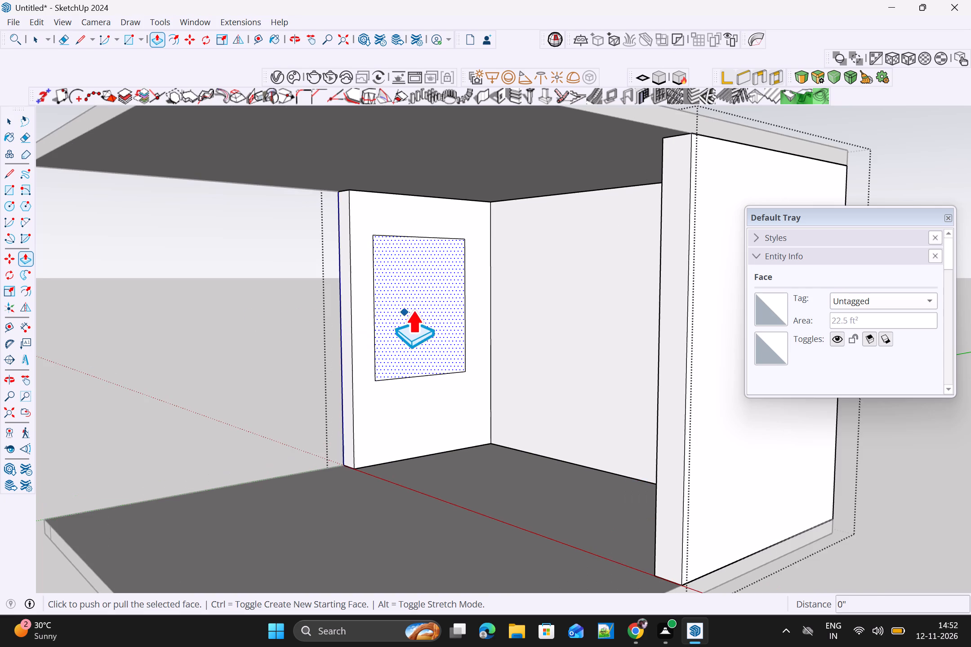
scroll(416, 309, up, 1)
click(422, 313)
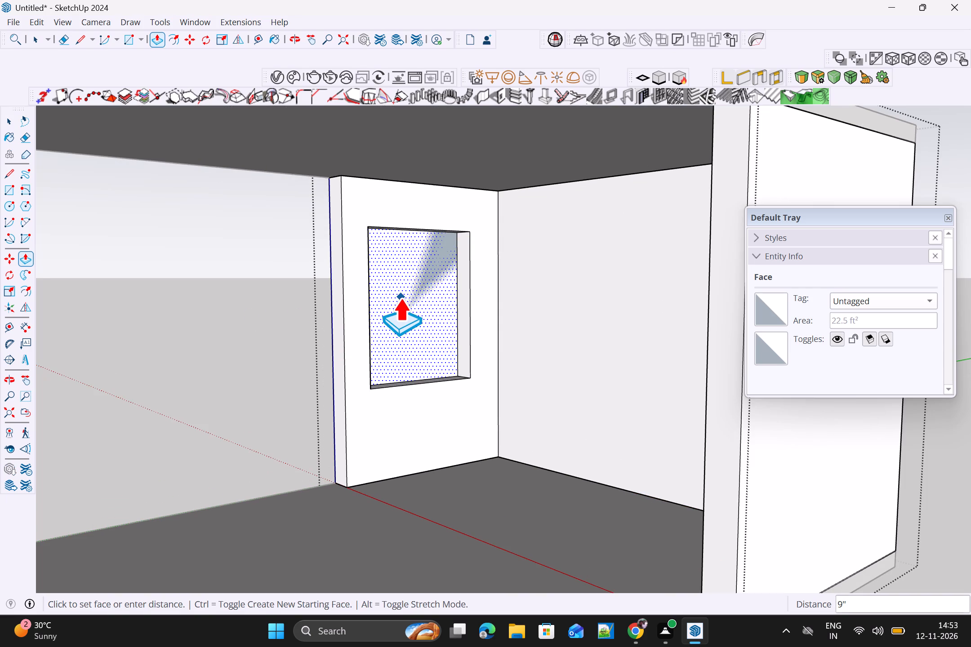
click(401, 297)
scroll(401, 302, down, 3)
scroll(398, 381, down, 3)
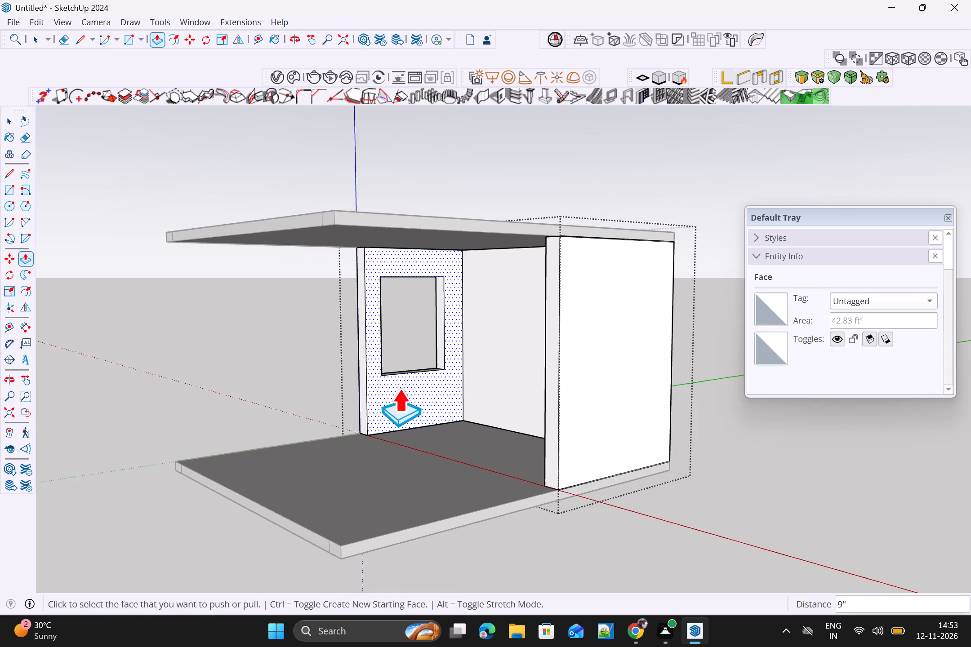
middle_drag(401, 388, 446, 417)
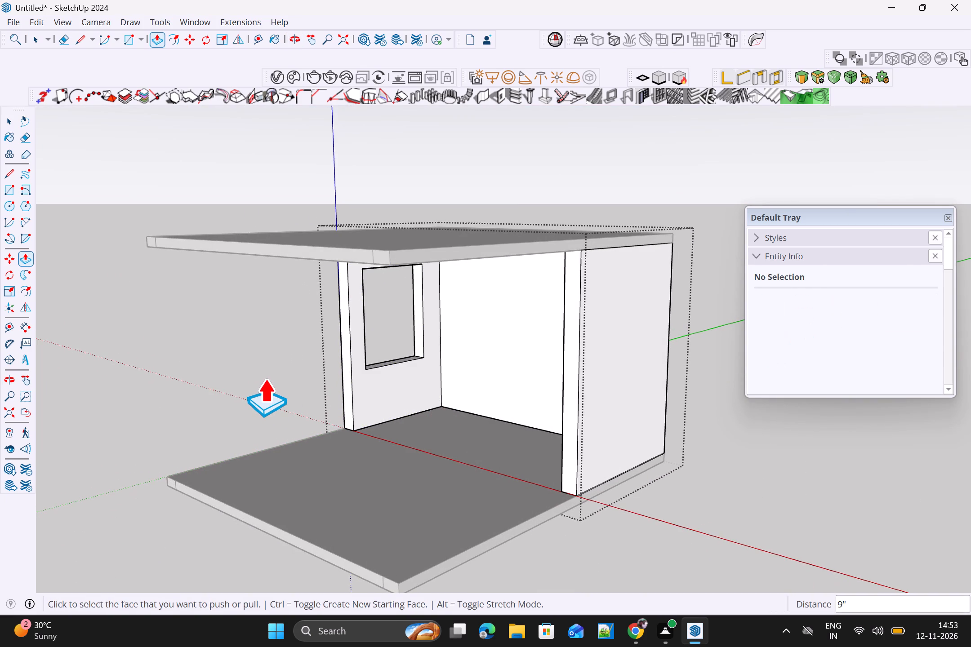
key(space)
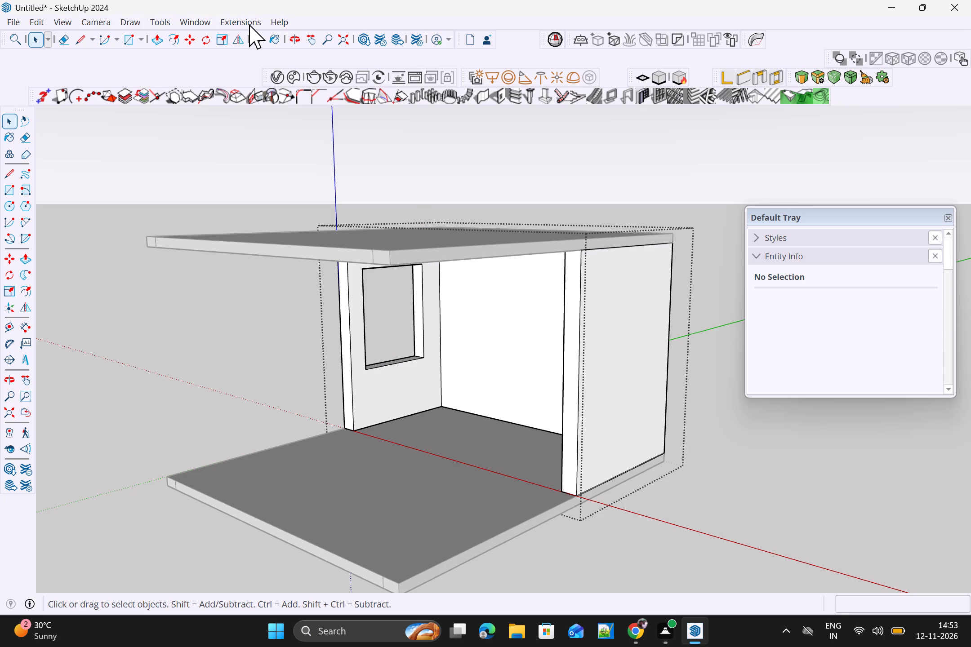
Search the 3D Warehouse for WINDOW.
click(191, 22)
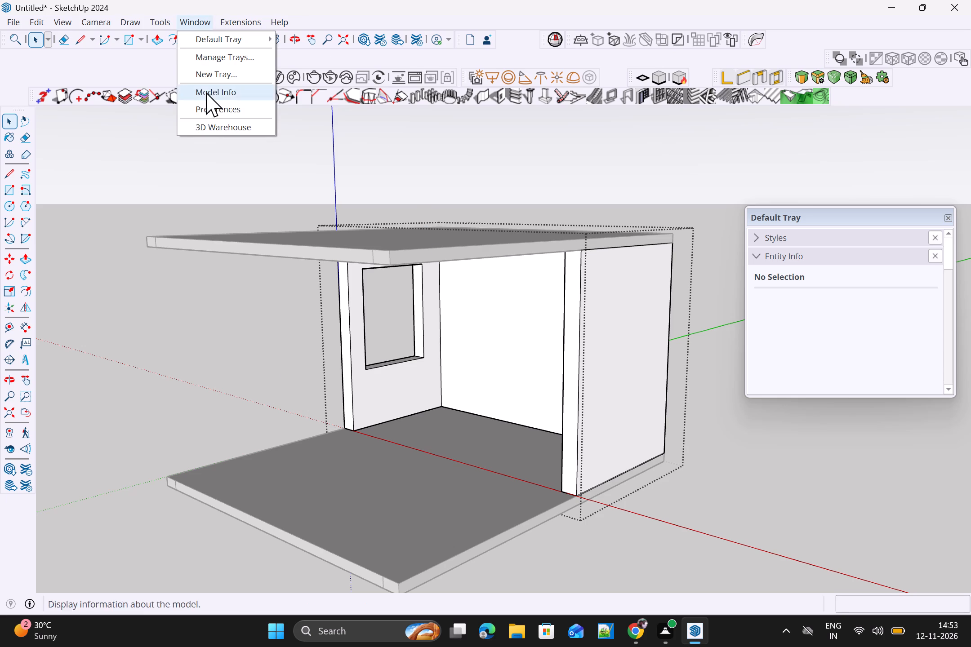
click(210, 126)
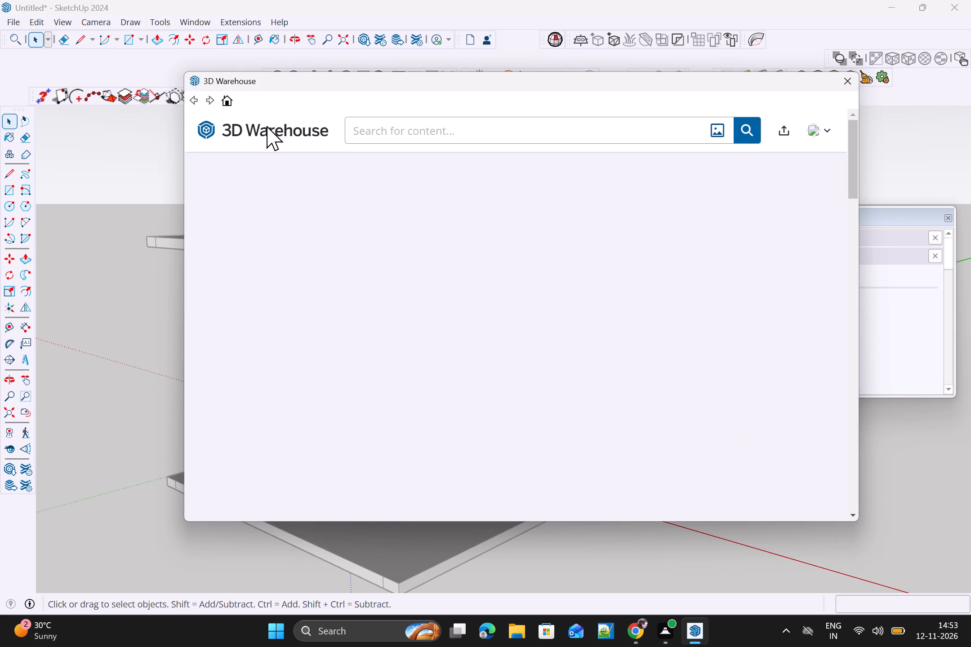
click(414, 125)
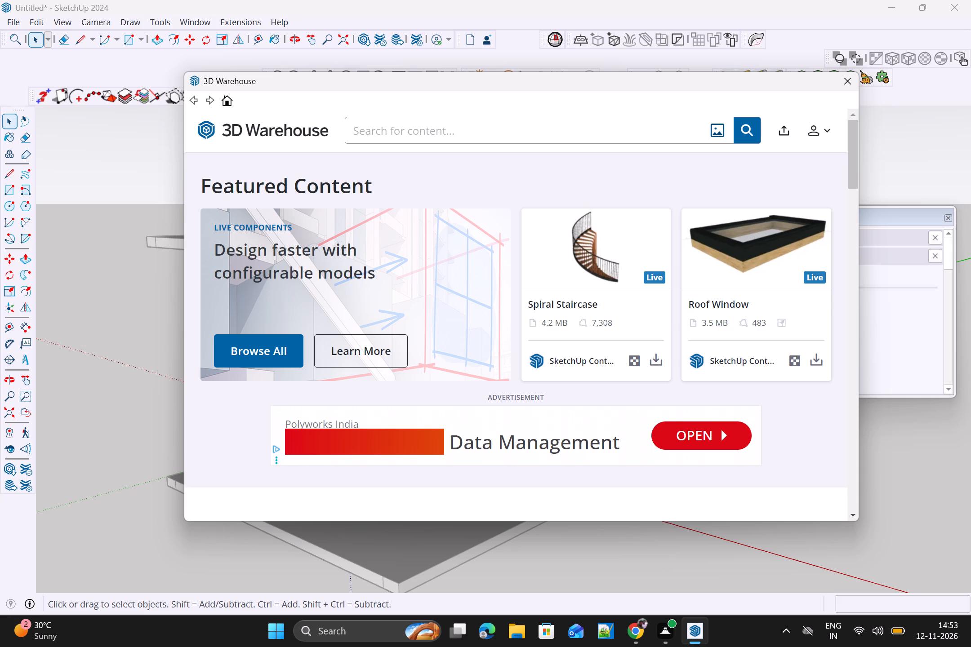
key(w)
text(IN)
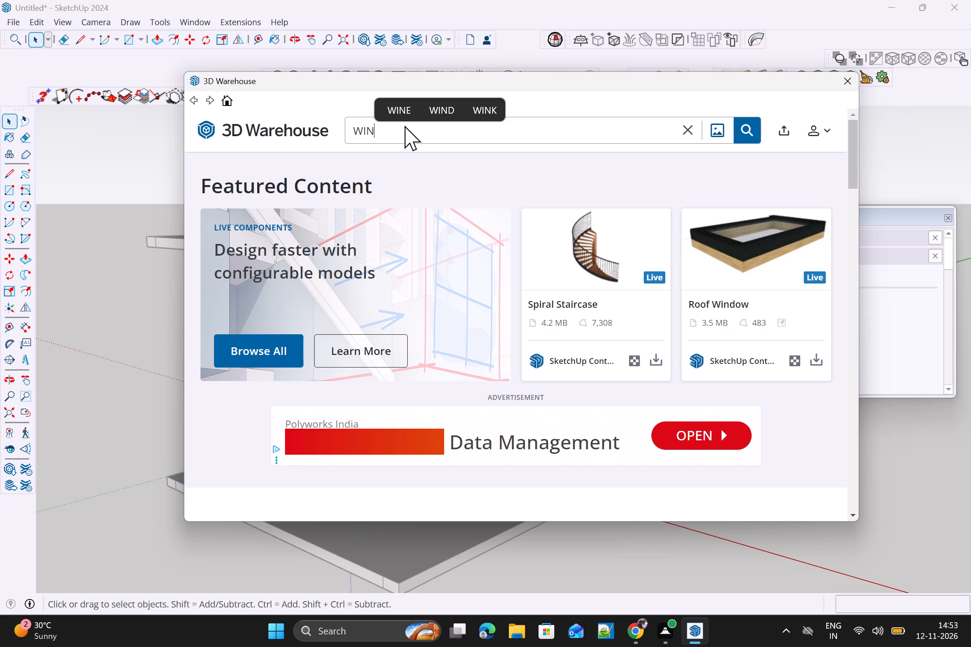
key(d)
text(OW)
key(Return)
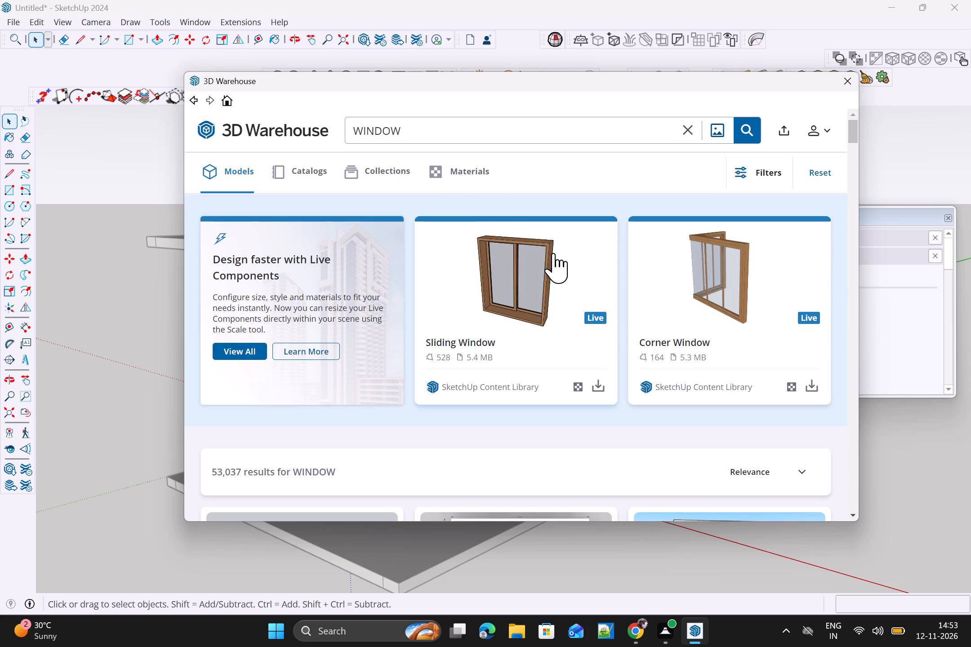
Load the 13 KB two-pane Window directly into the model, skipping the download-limit video, and place it on the floor below the wall opening.
scroll(557, 266, down, 1)
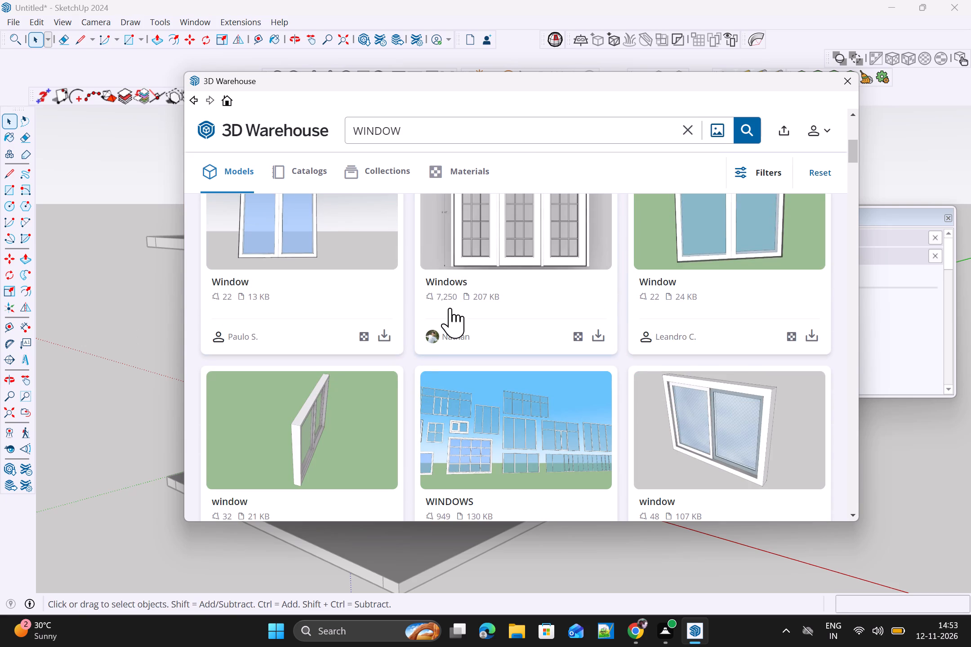
click(391, 337)
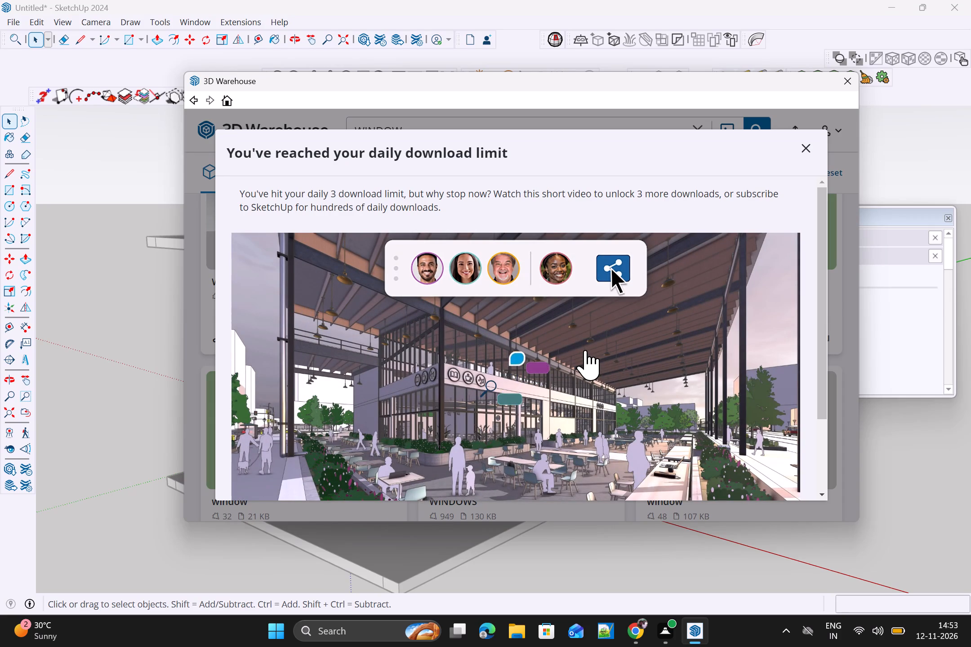
scroll(586, 350, down, 3)
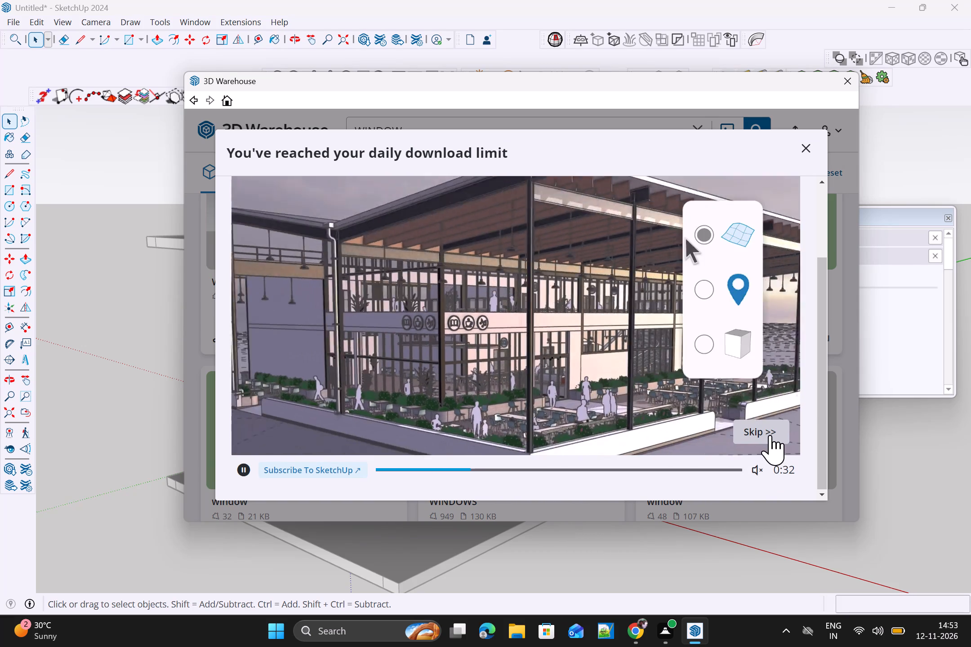
click(770, 434)
click(525, 381)
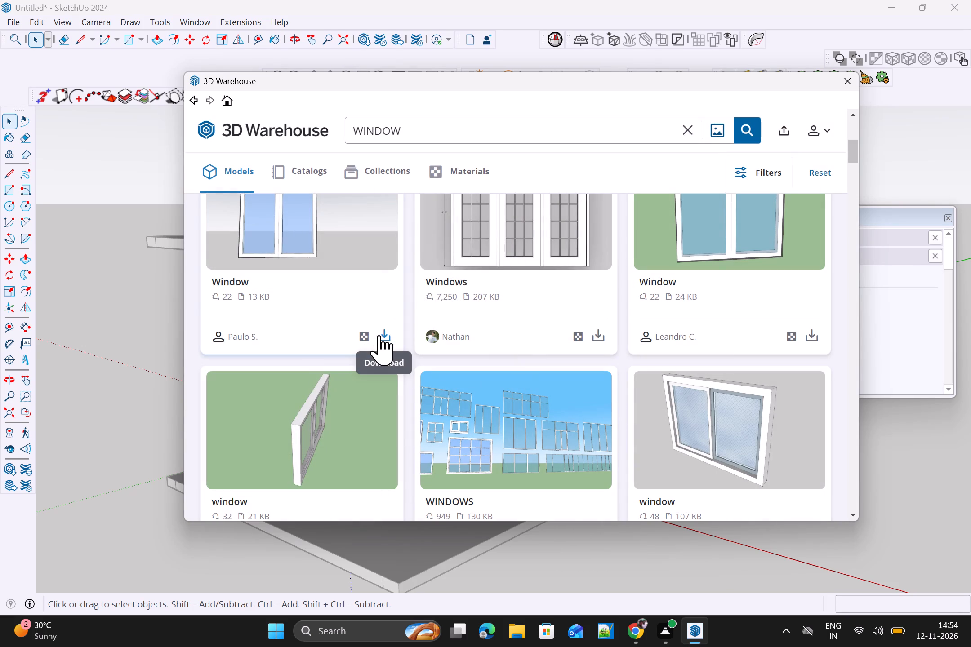
click(385, 336)
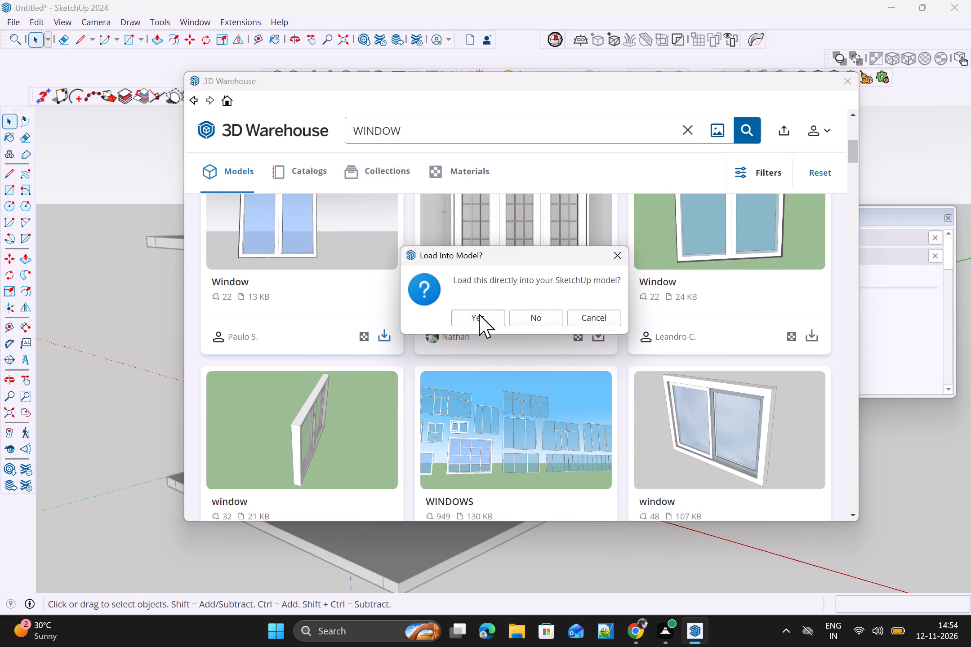
click(479, 315)
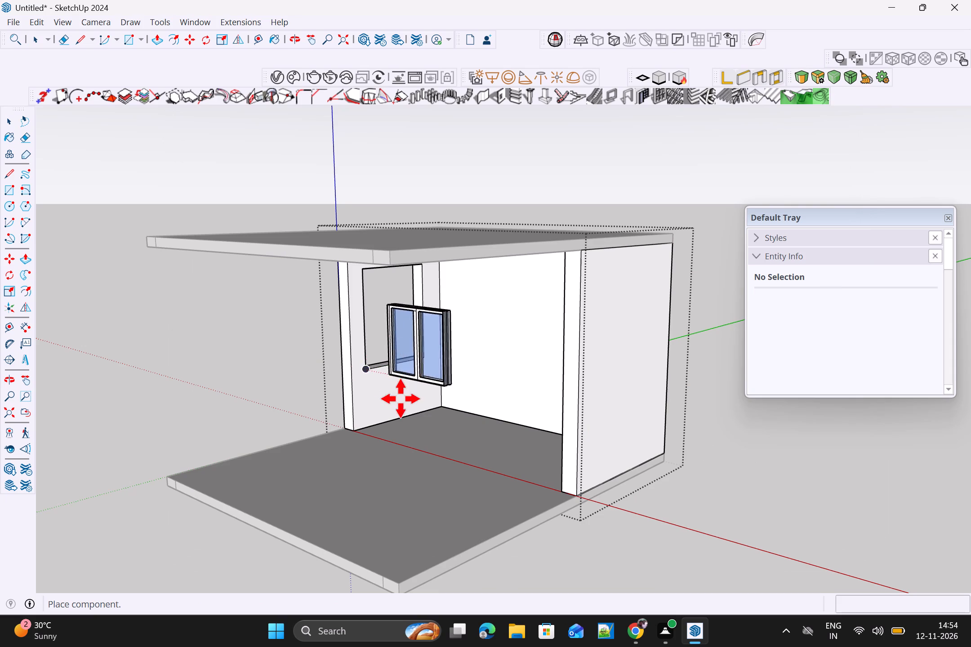
click(410, 418)
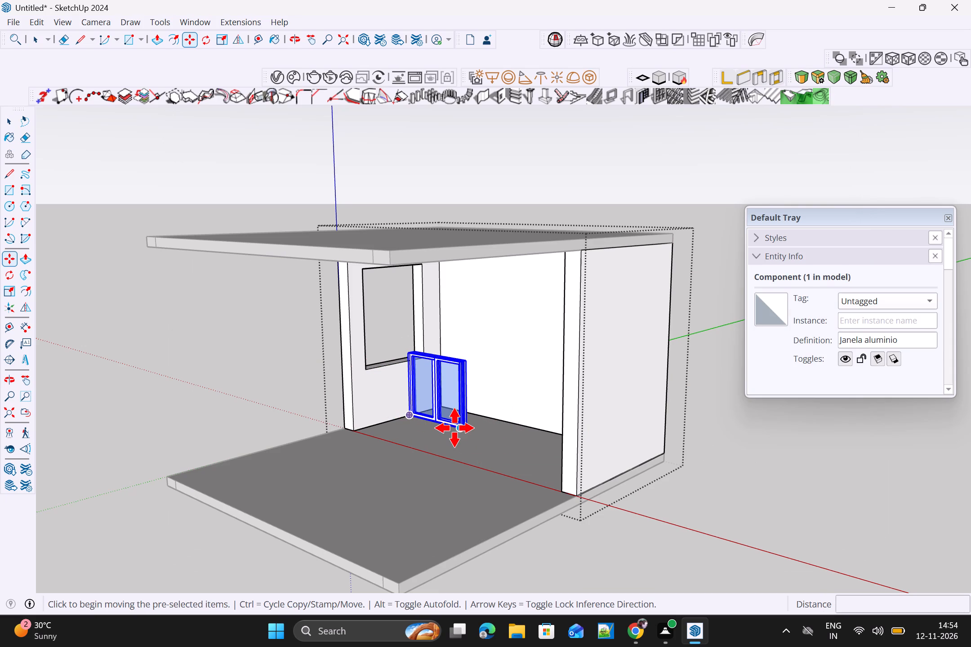
Rotate the window component 90° about its lower corner so it runs parallel to the wall with the opening.
key(q)
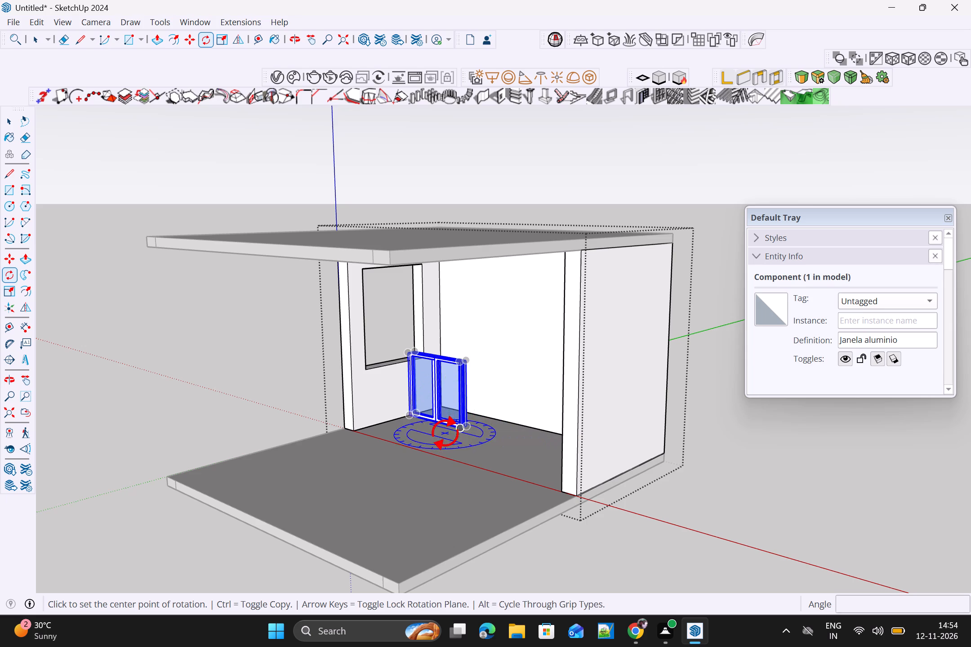
click(455, 432)
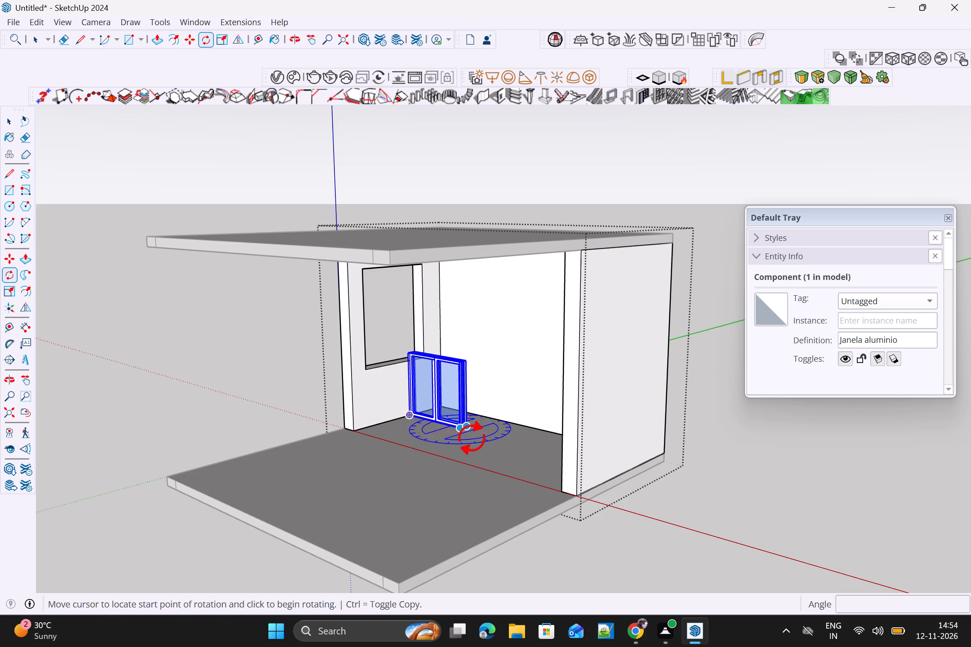
click(482, 445)
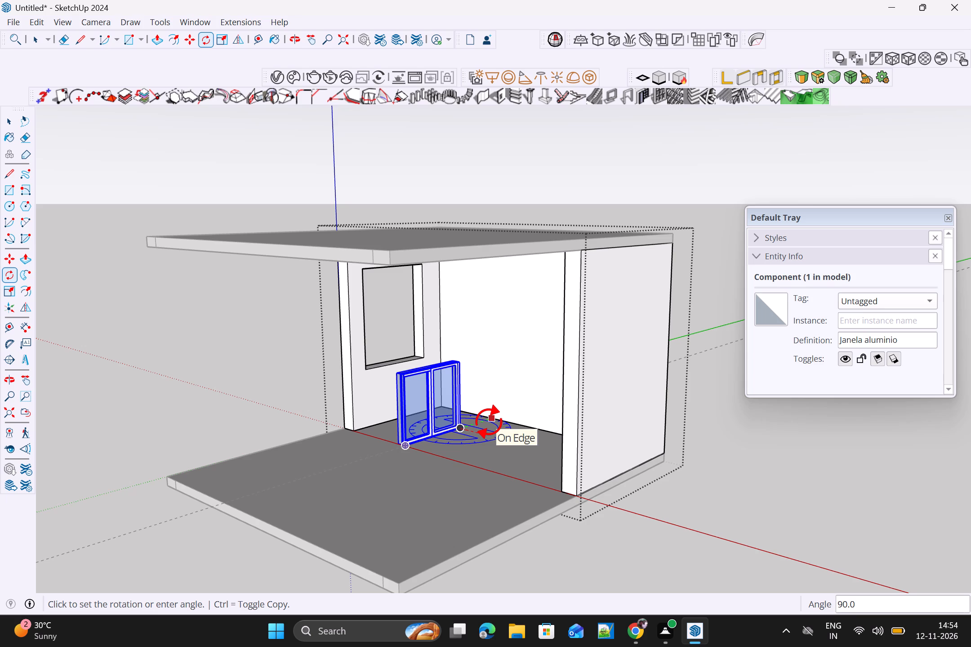
click(490, 422)
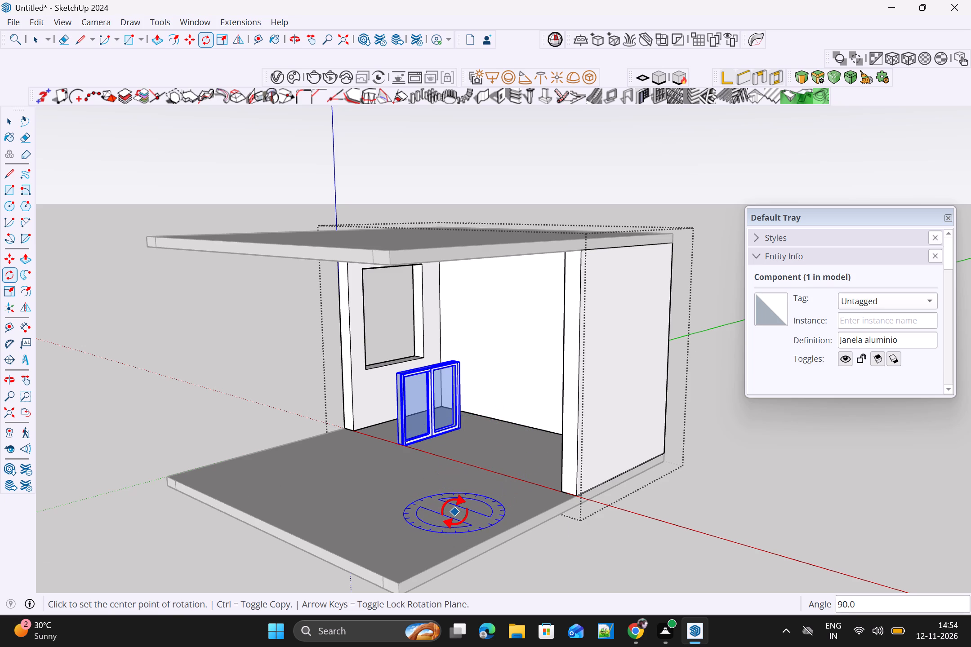
key(space)
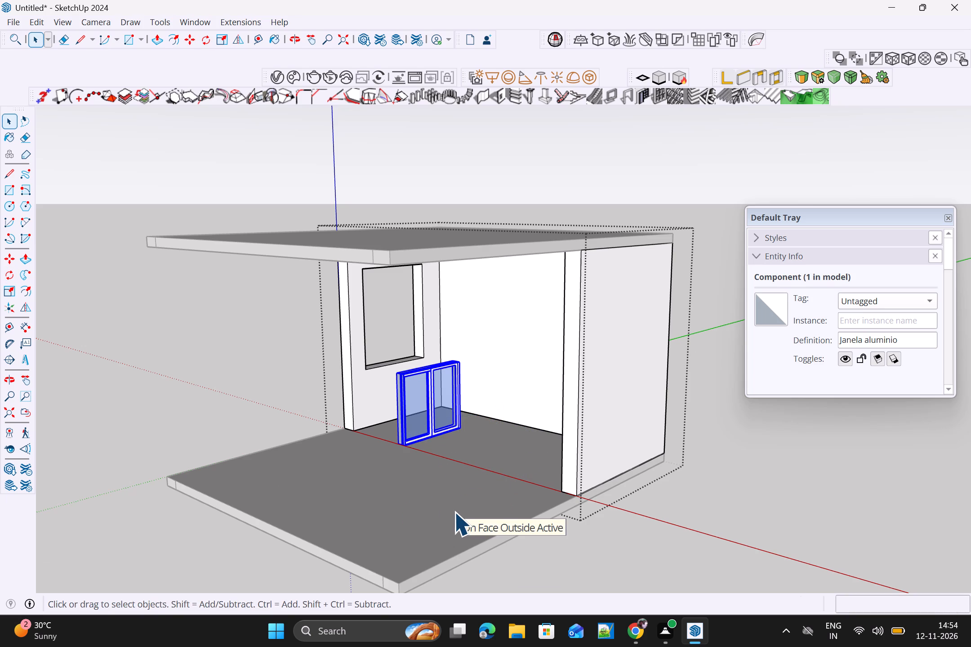
Move the window by its lower corner up onto the sill at the lower corner of the wall opening.
key(m)
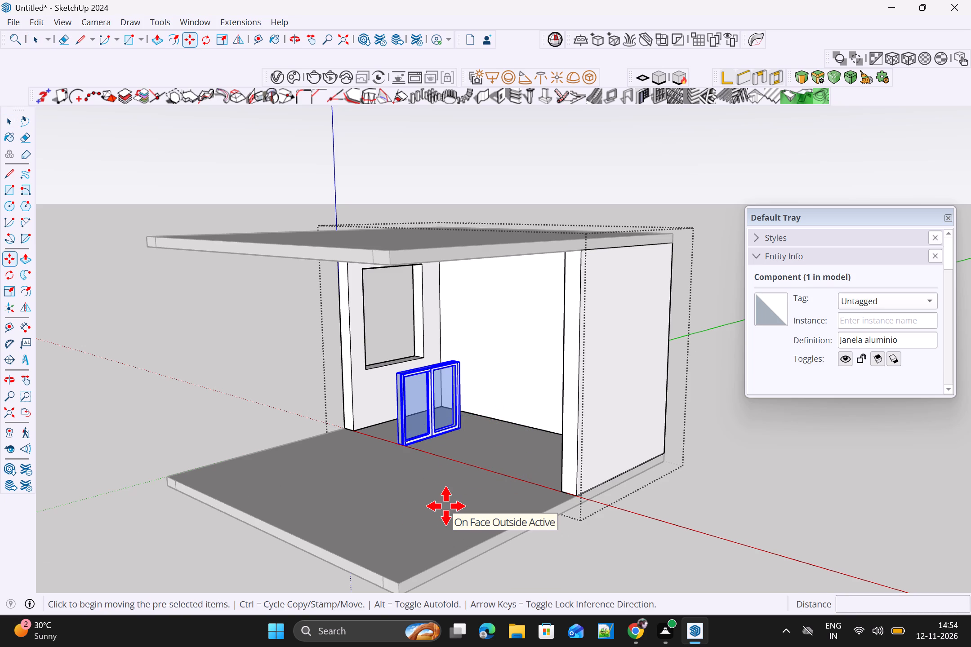
scroll(381, 432, up, 3)
scroll(408, 490, up, 7)
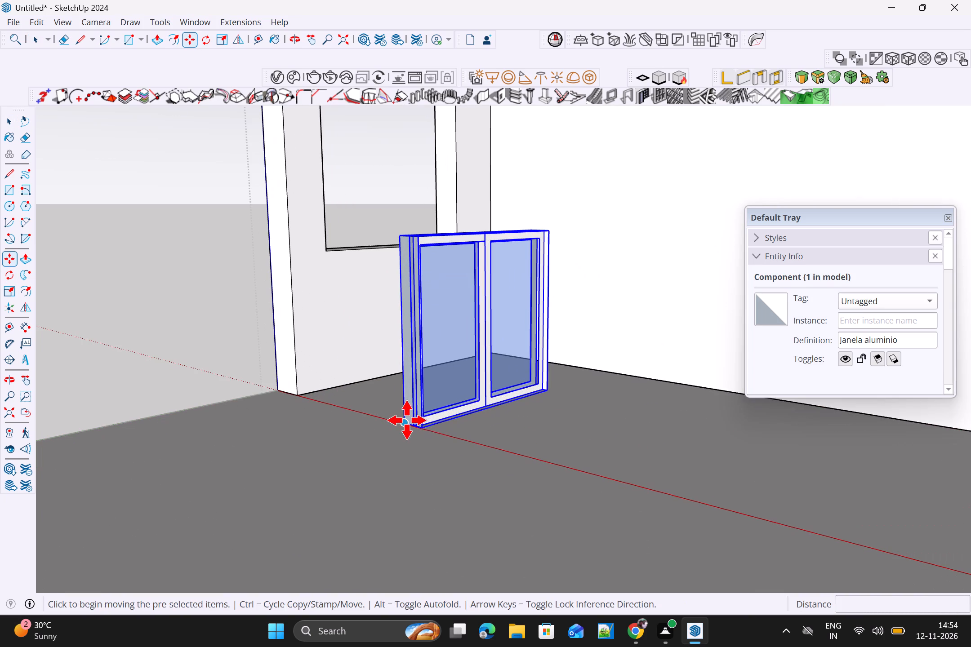
click(407, 425)
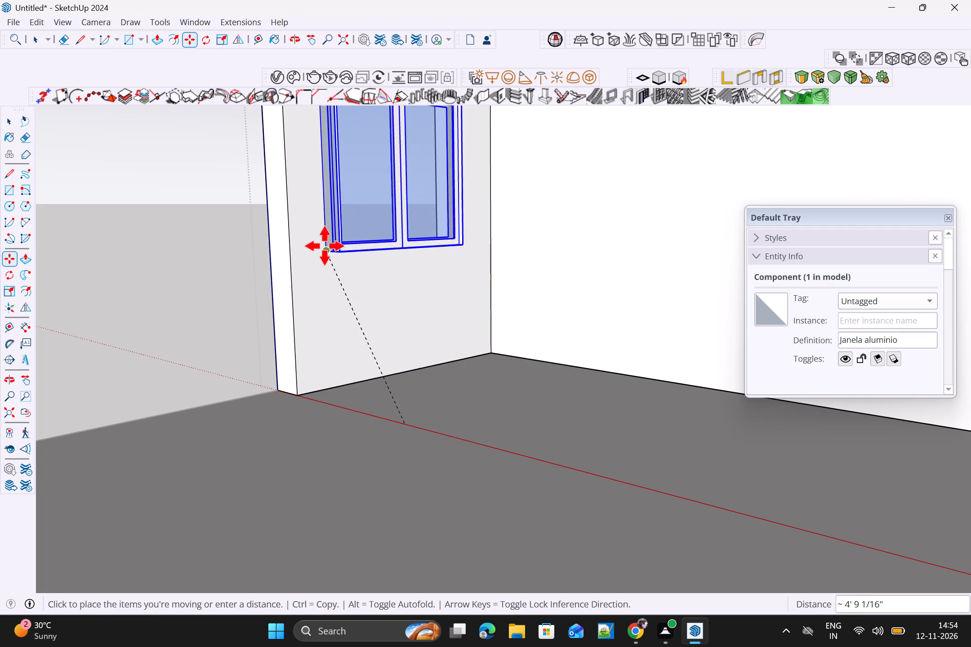
scroll(334, 235, up, 6)
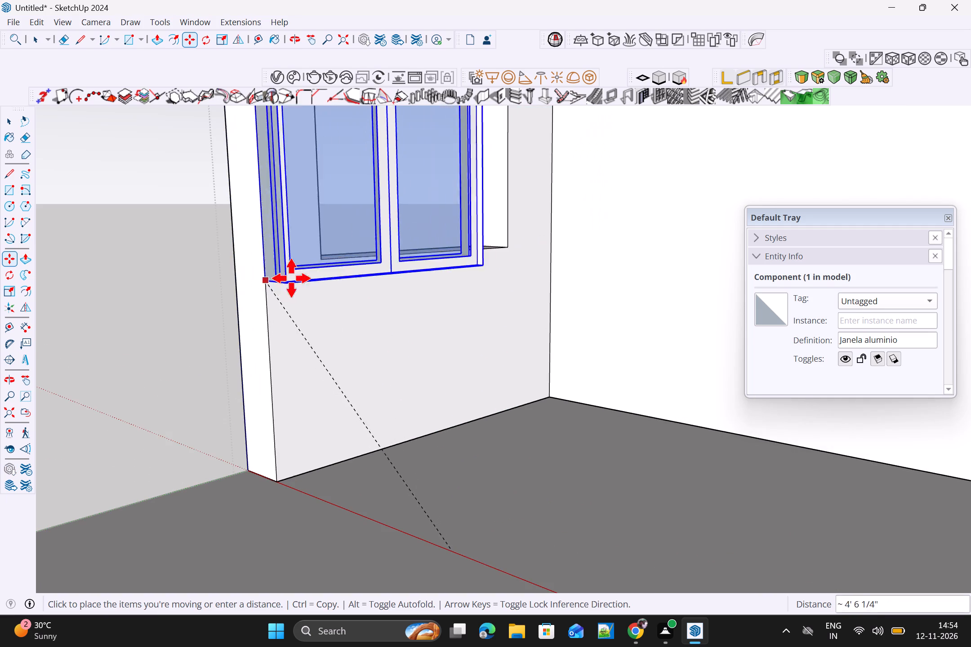
scroll(377, 252, up, 1)
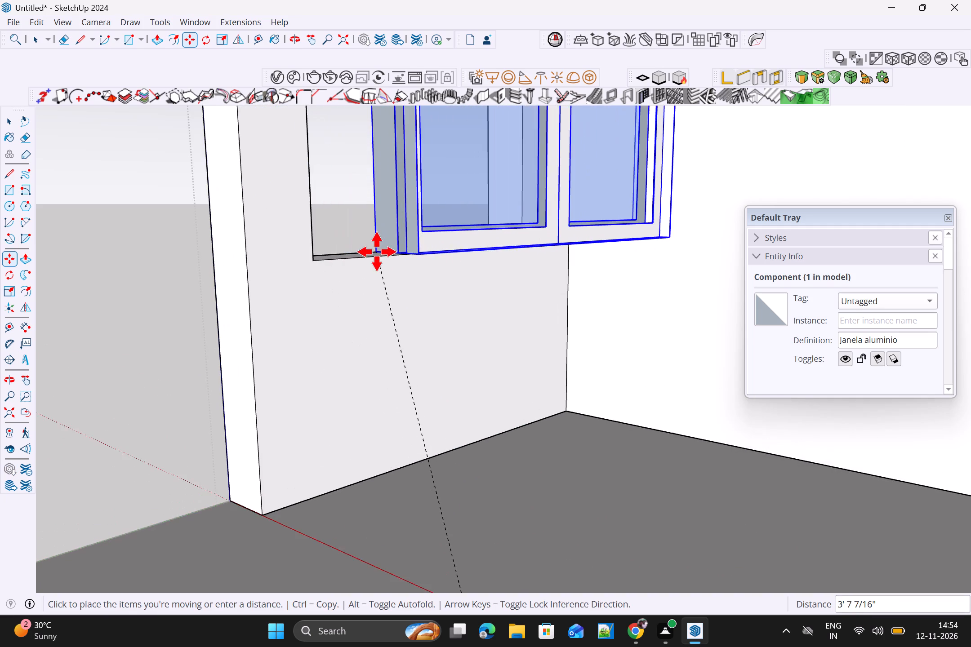
scroll(377, 252, up, 2)
middle_drag(375, 253, 286, 291)
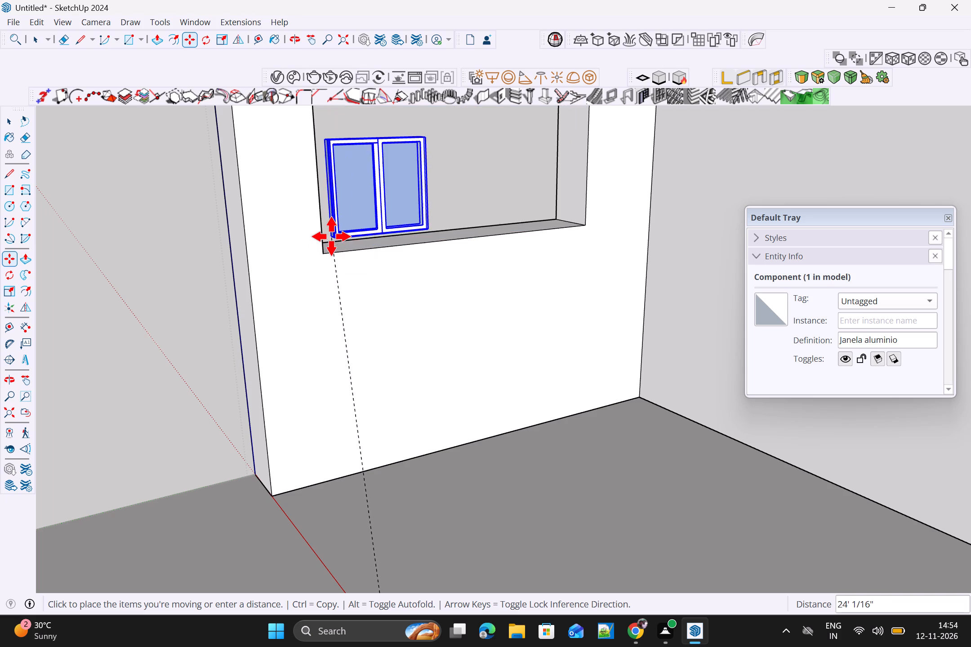
click(333, 242)
From outside, scale the window's width by about 1.1 to reach the opening's edge nearest the origin, keeping its height.
scroll(376, 266, down, 9)
middle_drag(392, 270, 609, 361)
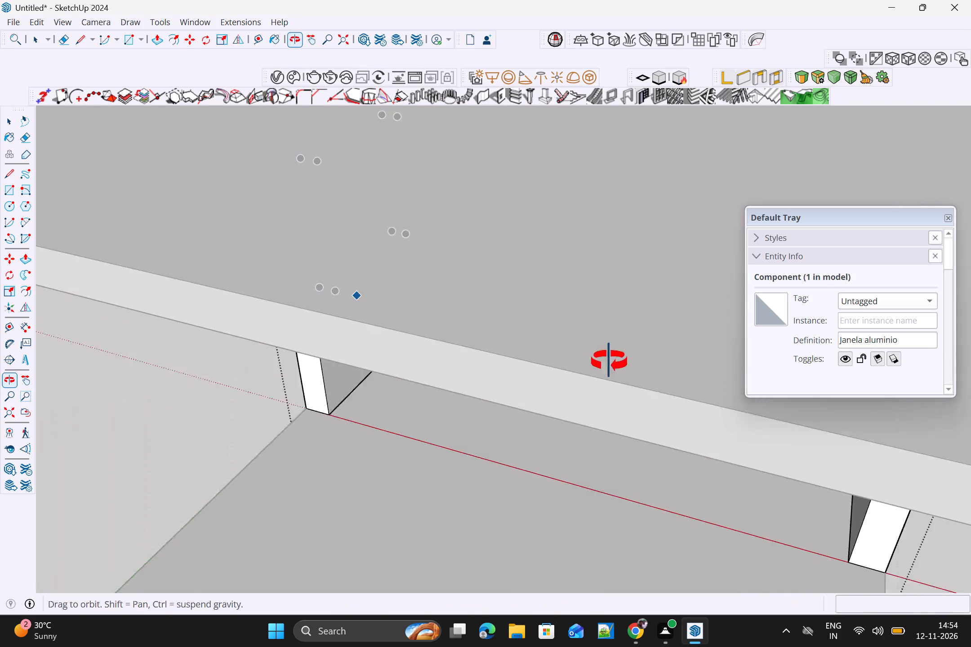
middle_drag(609, 361, 629, 363)
middle_drag(468, 372, 606, 211)
scroll(487, 379, down, 7)
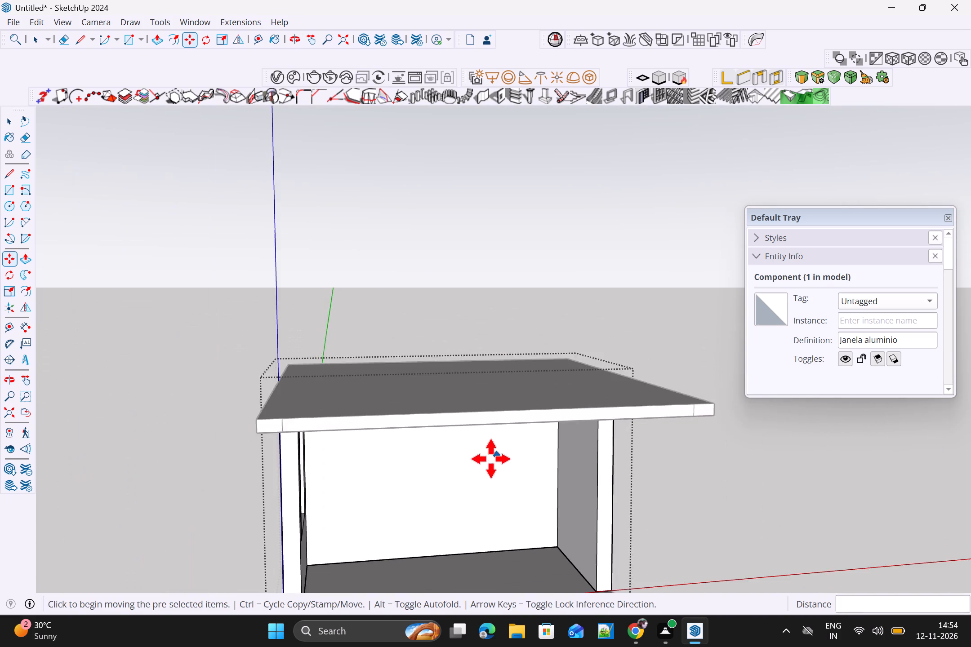
middle_drag(481, 465, 892, 406)
scroll(521, 547, up, 4)
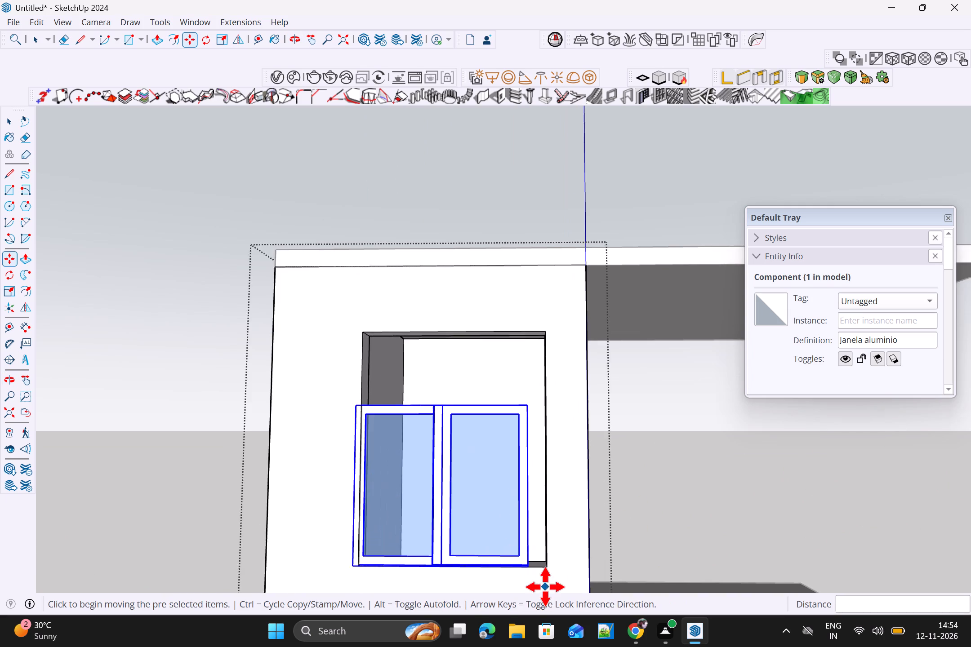
scroll(545, 587, up, 1)
scroll(553, 576, down, 2)
middle_drag(554, 578, 531, 514)
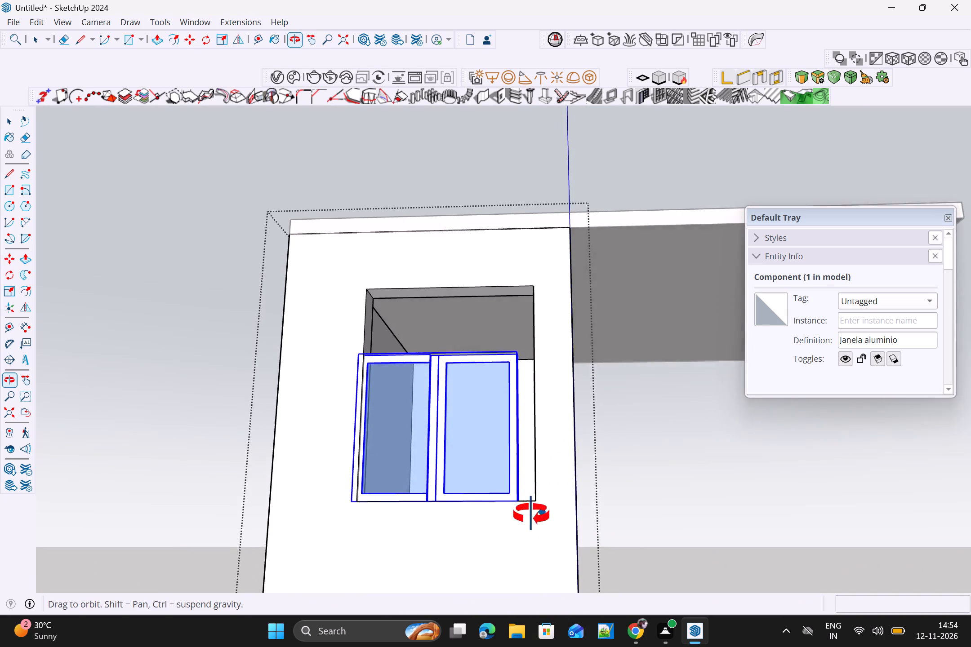
middle_drag(531, 514, 520, 509)
scroll(466, 499, up, 8)
middle_drag(475, 467, 477, 550)
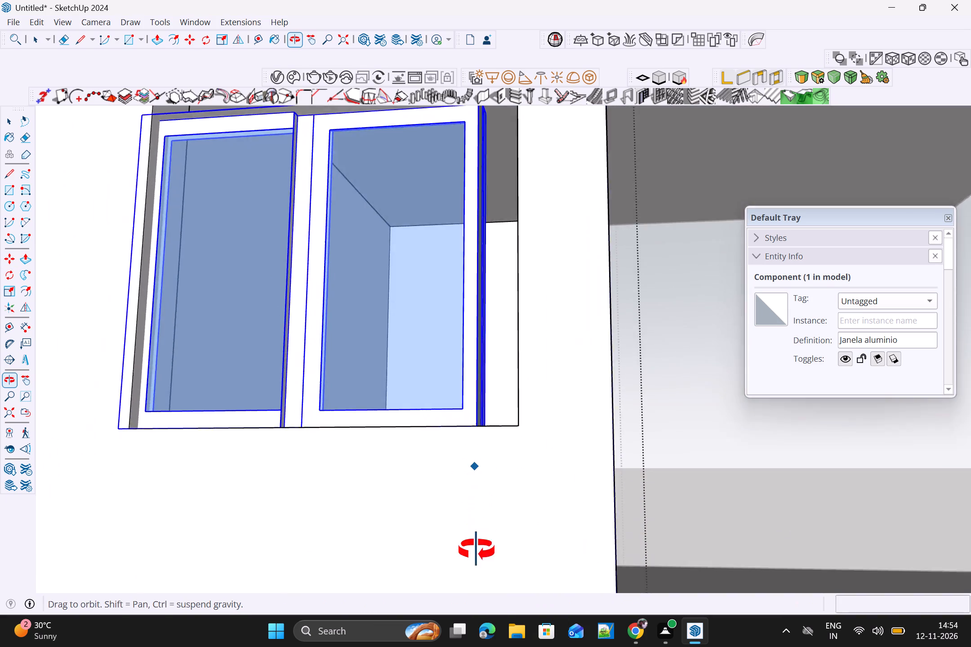
middle_drag(477, 550, 464, 638)
middle_drag(494, 458, 471, 591)
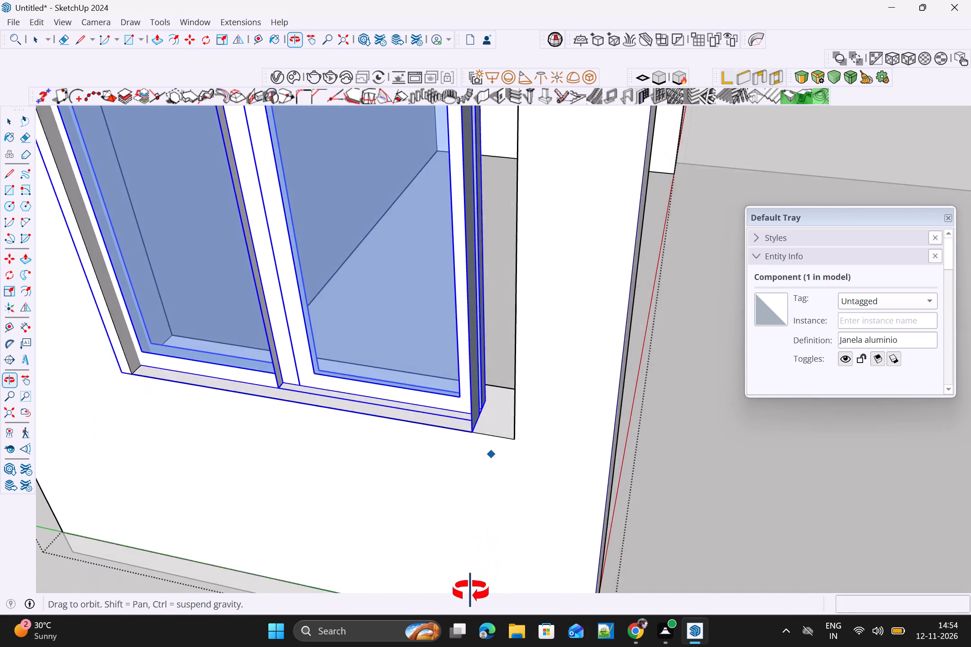
middle_drag(471, 591, 232, 507)
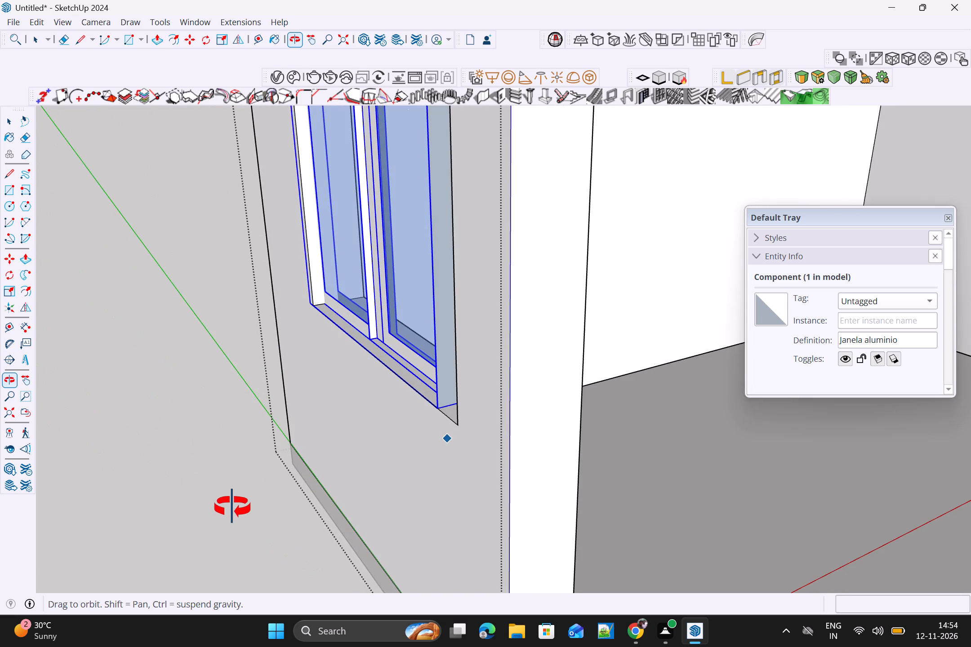
middle_drag(232, 507, 539, 526)
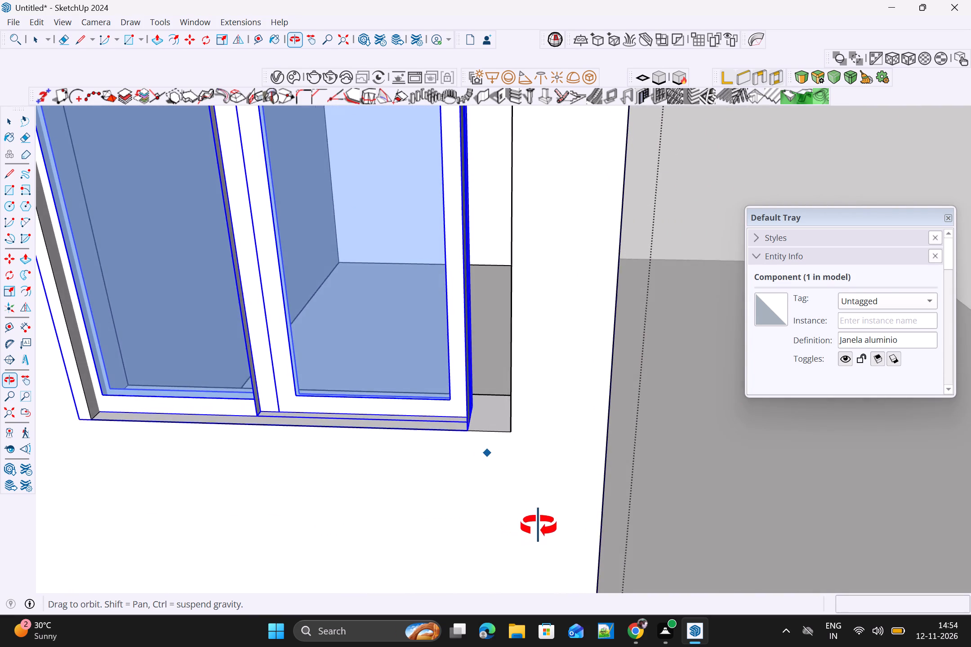
middle_drag(539, 526, 540, 526)
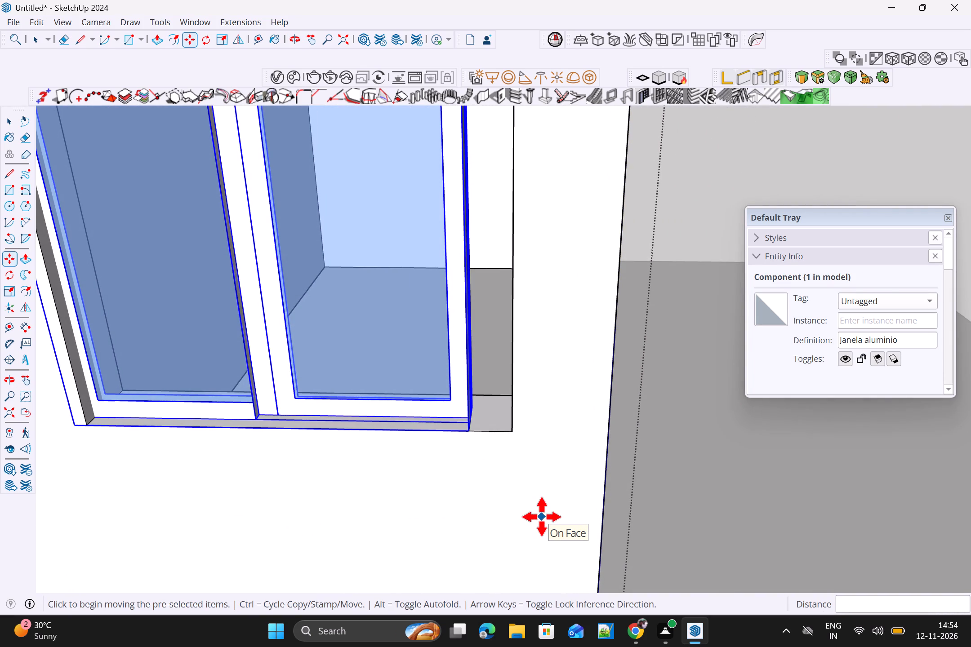
key(s)
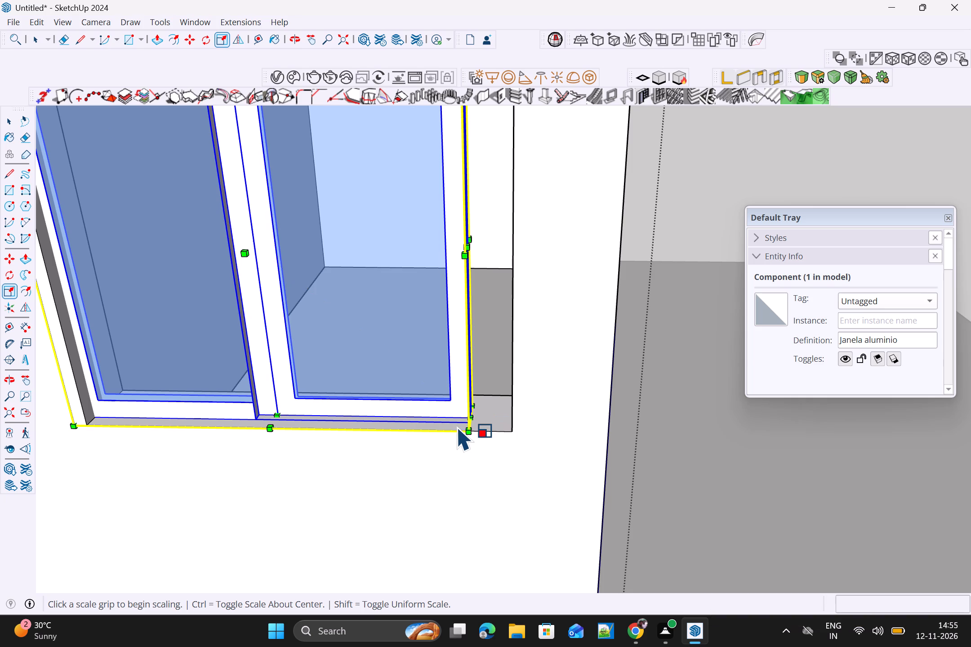
scroll(487, 428, up, 5)
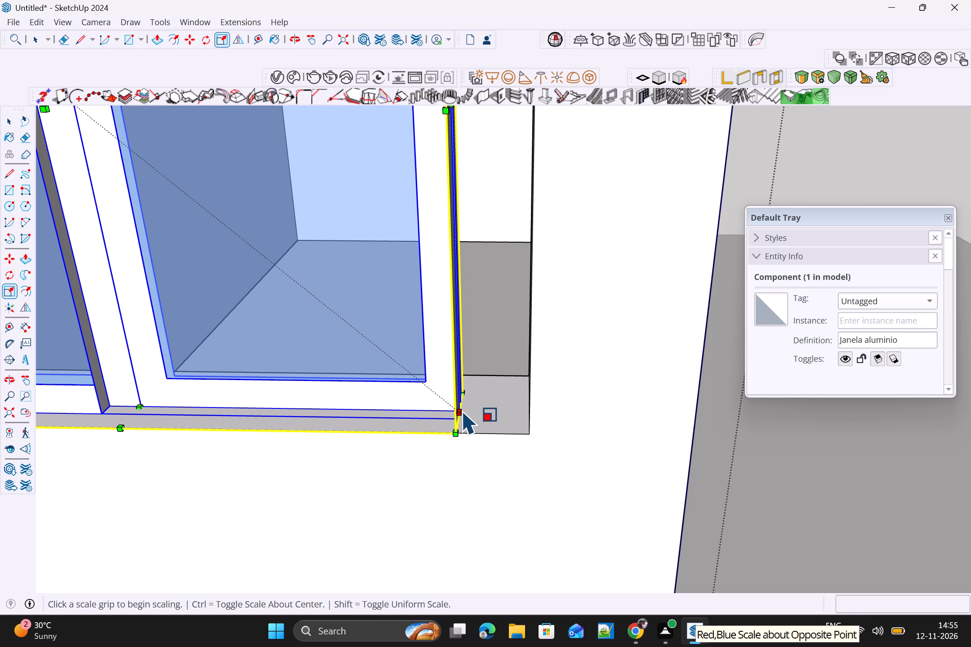
click(463, 413)
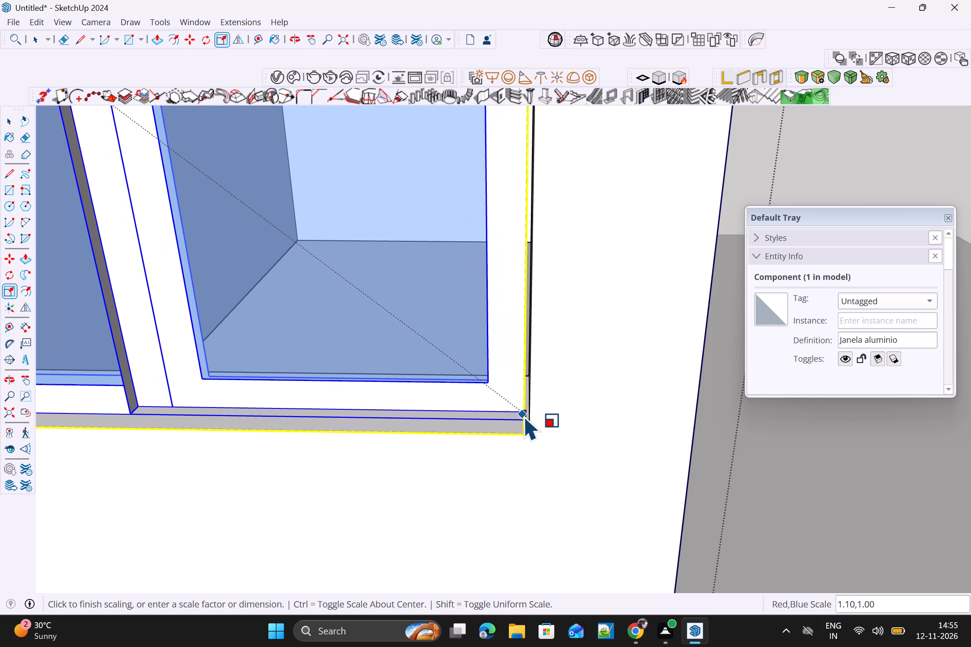
click(531, 417)
Scale the window's opposite side inward to about 0.97 of its width to meet the opening's far edge.
scroll(545, 428, down, 3)
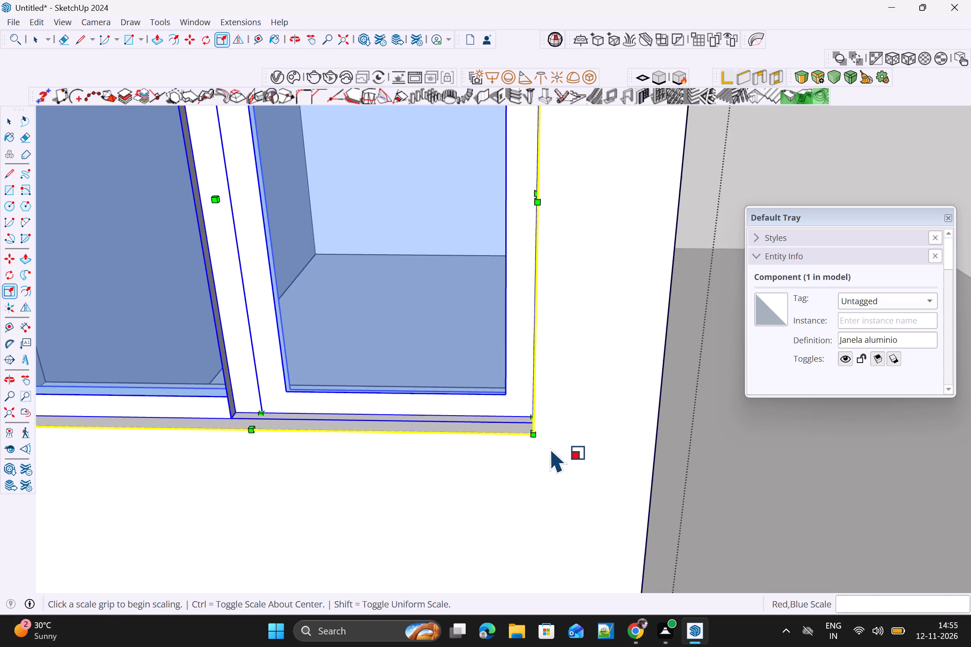
scroll(555, 454, down, 8)
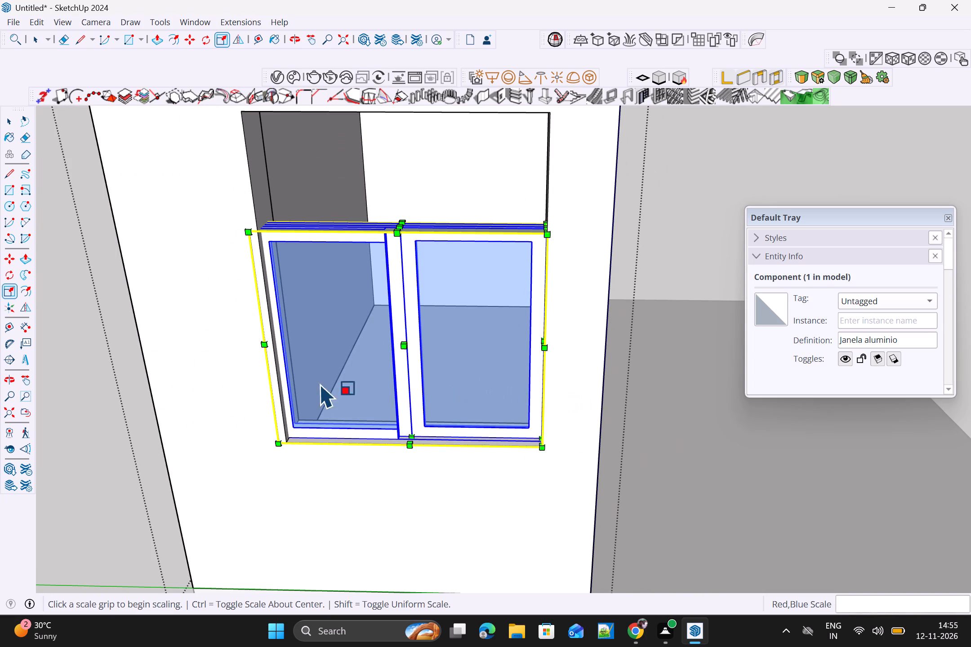
click(263, 345)
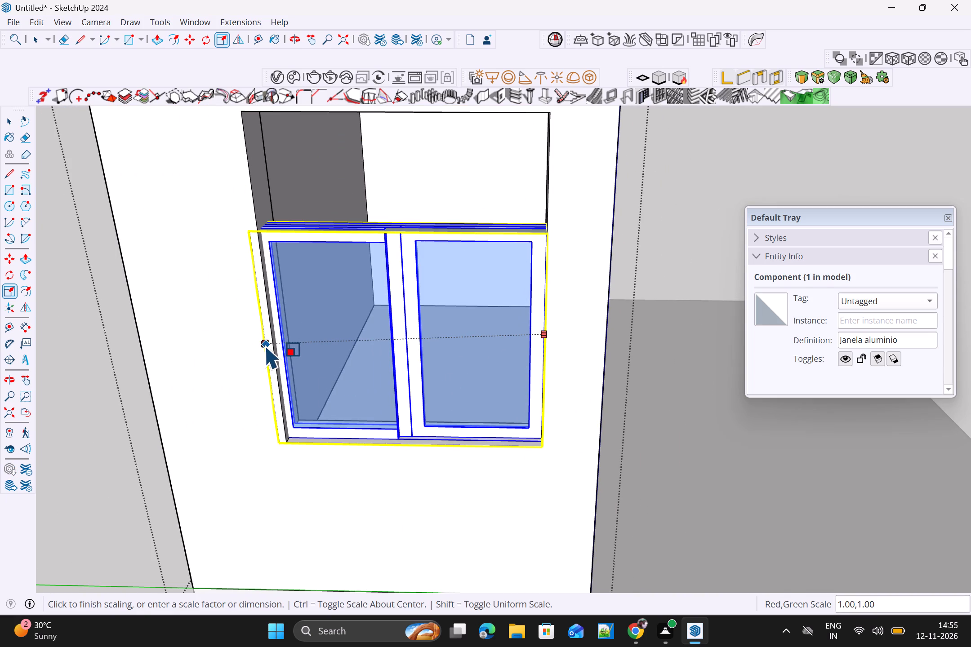
click(272, 345)
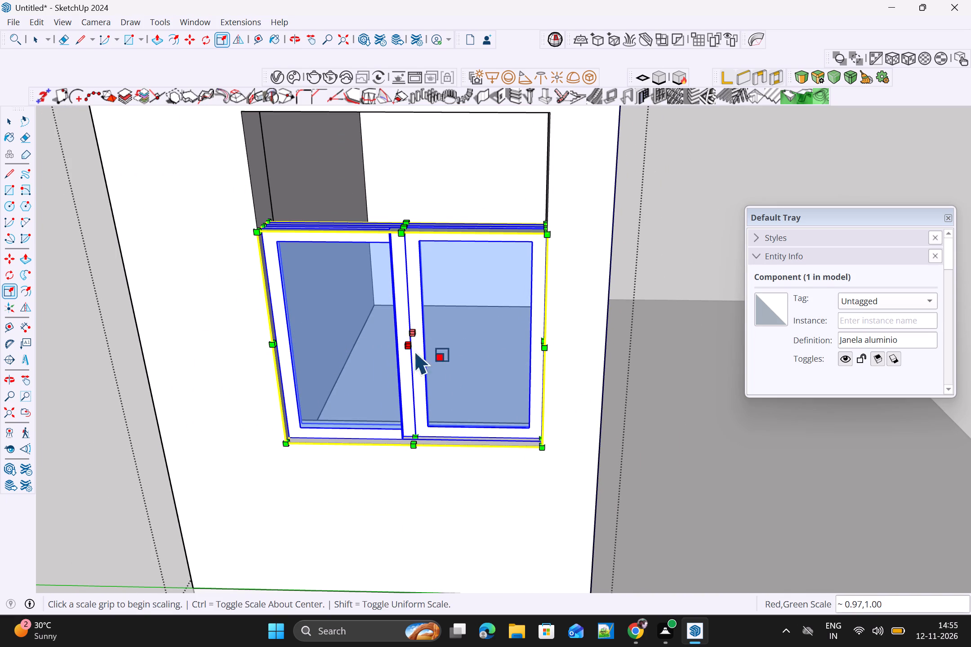
middle_drag(456, 458, 431, 403)
middle_drag(431, 390, 395, 486)
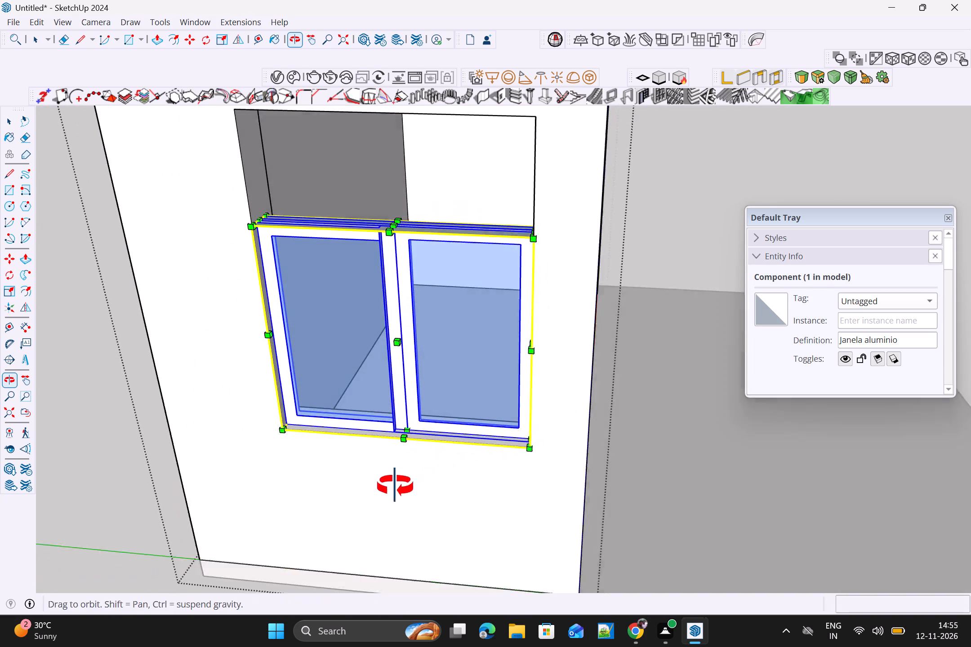
Scale the window's height upward by about 1.47 to meet the top edge of the wall opening, and clear the selection.
middle_drag(395, 486, 392, 487)
click(385, 237)
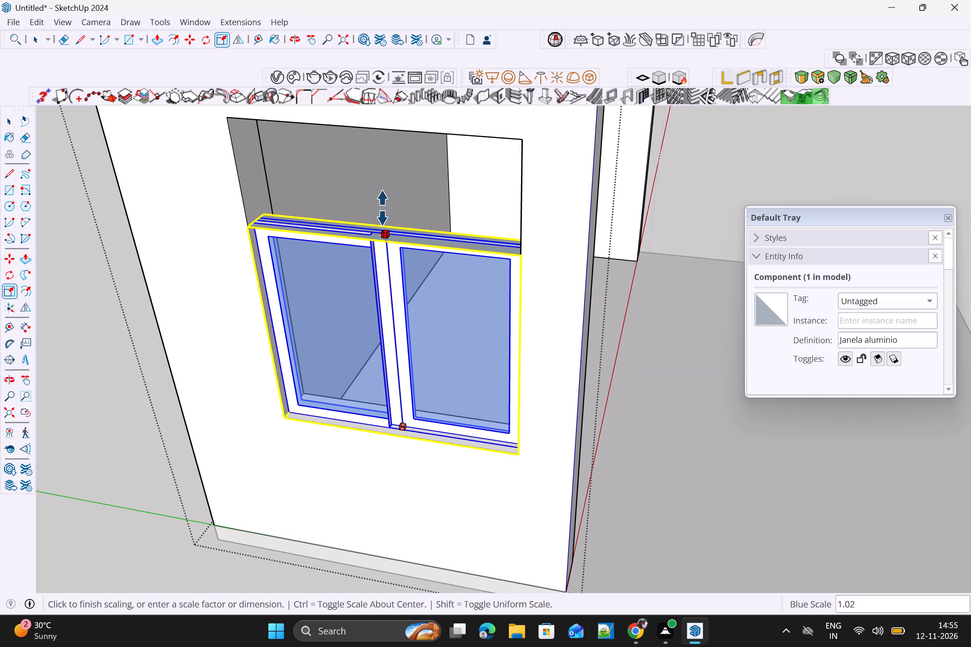
scroll(382, 202, down, 3)
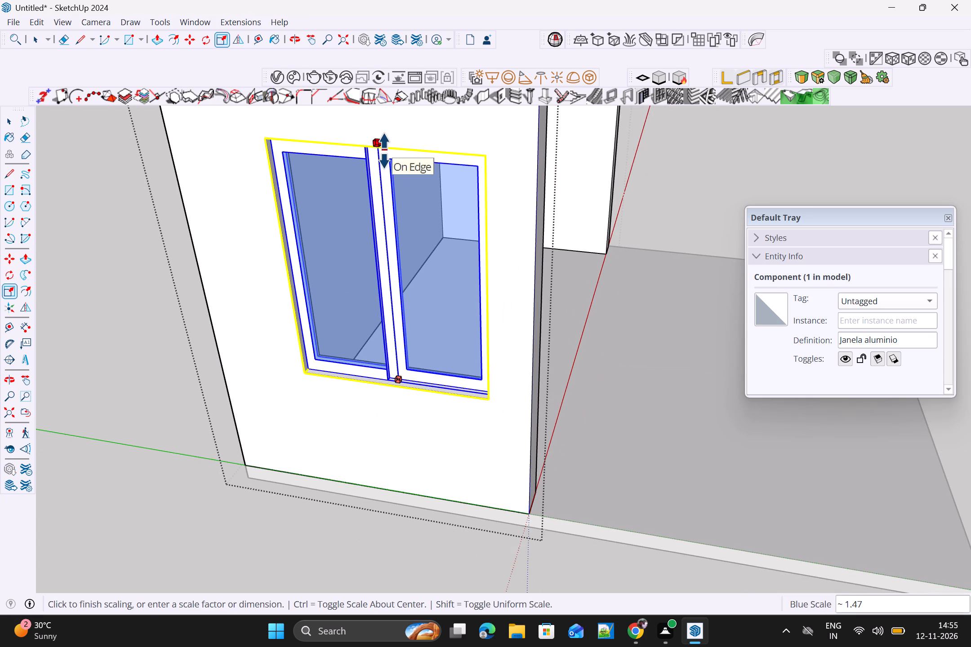
scroll(383, 149, up, 2)
middle_drag(397, 123, 408, 102)
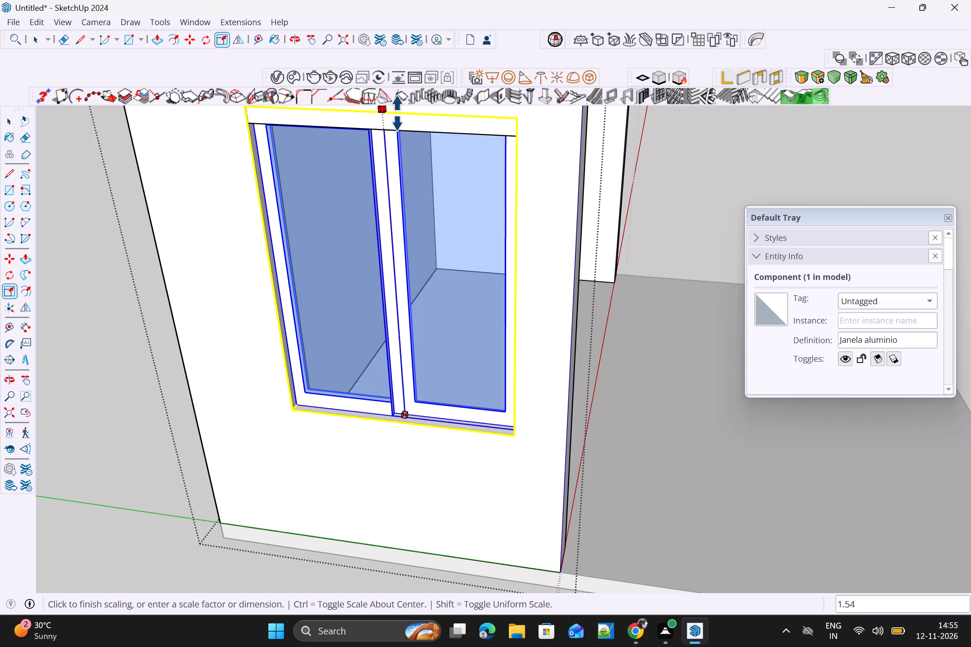
click(389, 129)
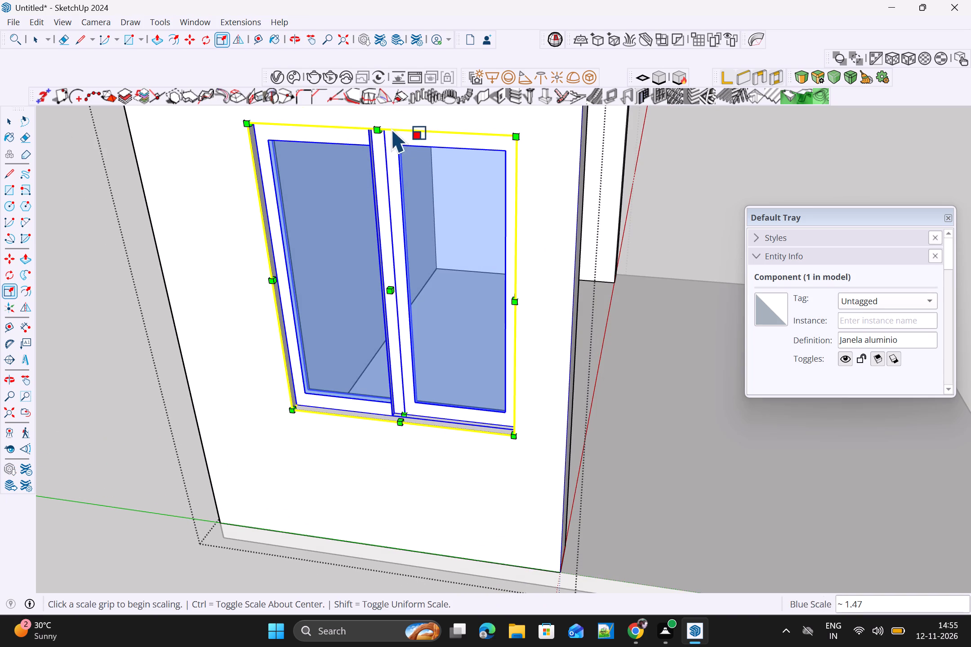
scroll(452, 240, down, 3)
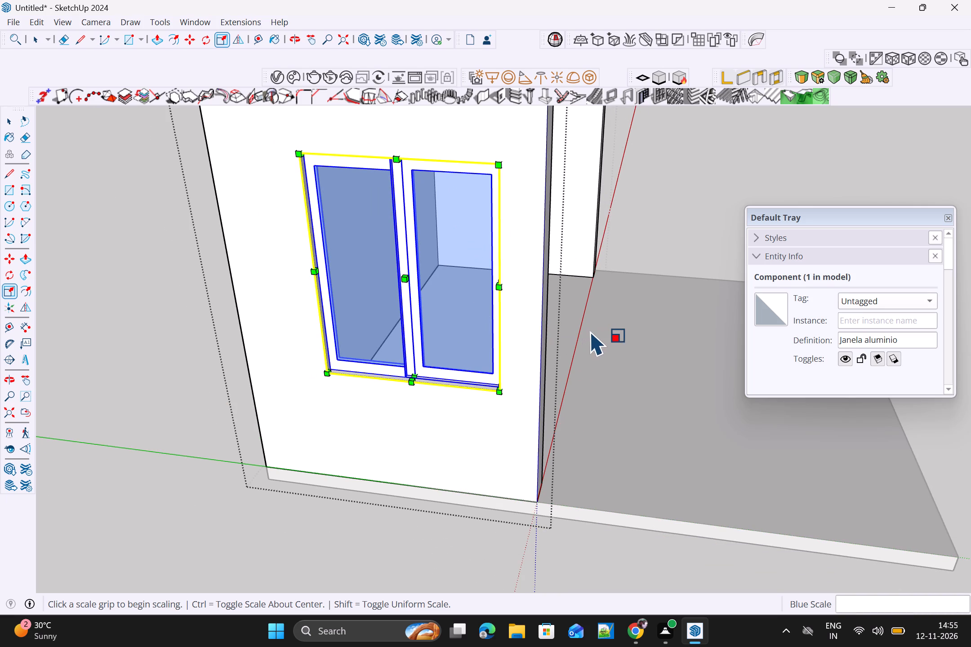
key(space)
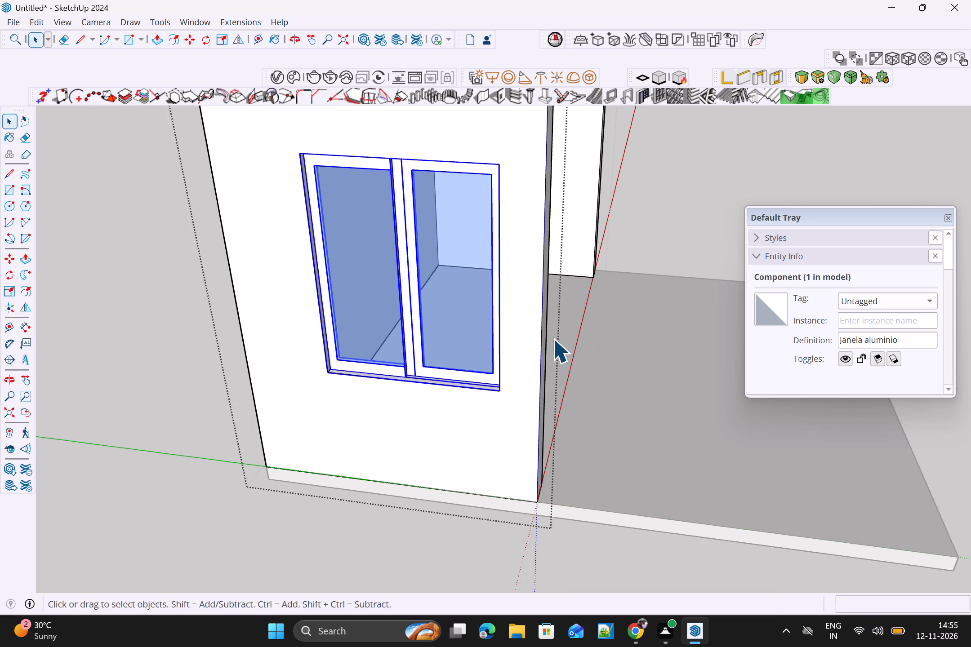
click(648, 360)
Examine the fitted window and the room from outside and through its open side.
scroll(642, 365, down, 3)
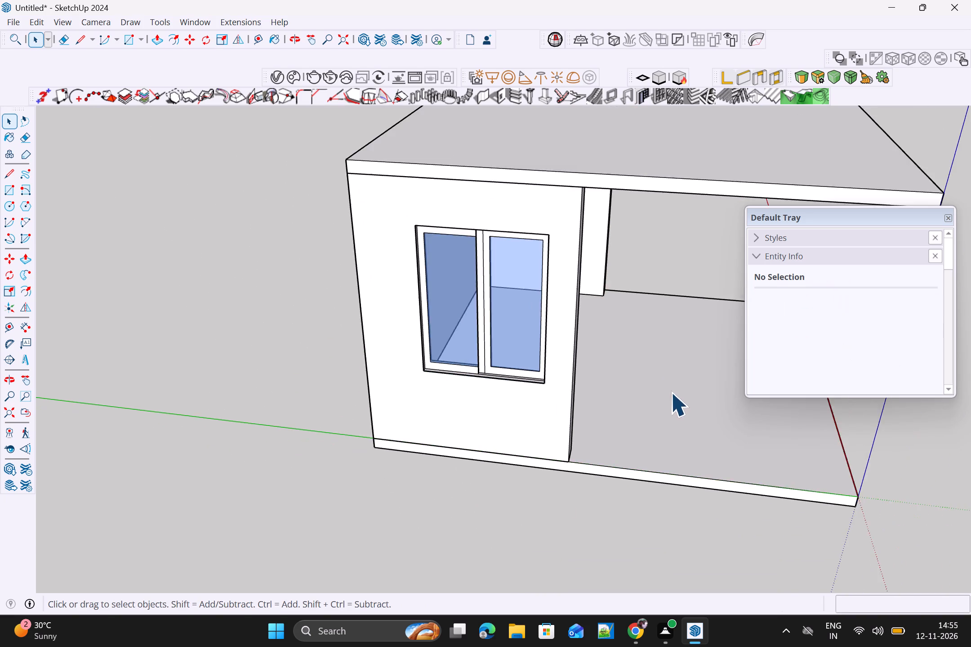
scroll(671, 393, down, 2)
middle_drag(748, 528, 193, 458)
click(878, 495)
scroll(856, 487, up, 2)
middle_drag(837, 485, 876, 409)
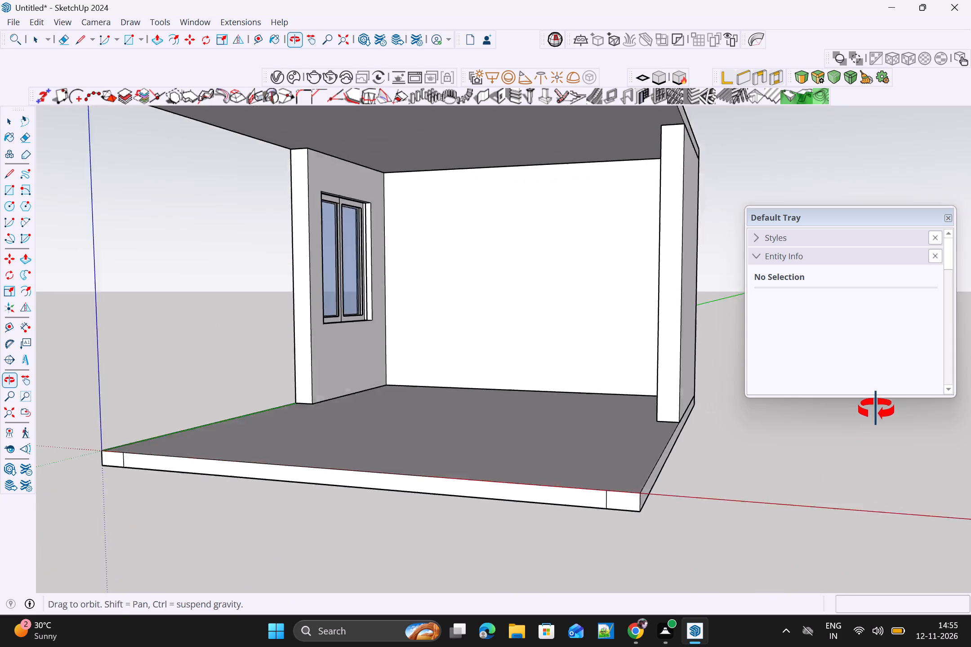
middle_drag(876, 409, 849, 520)
middle_click(849, 520)
middle_click(849, 520)
middle_click(849, 520)
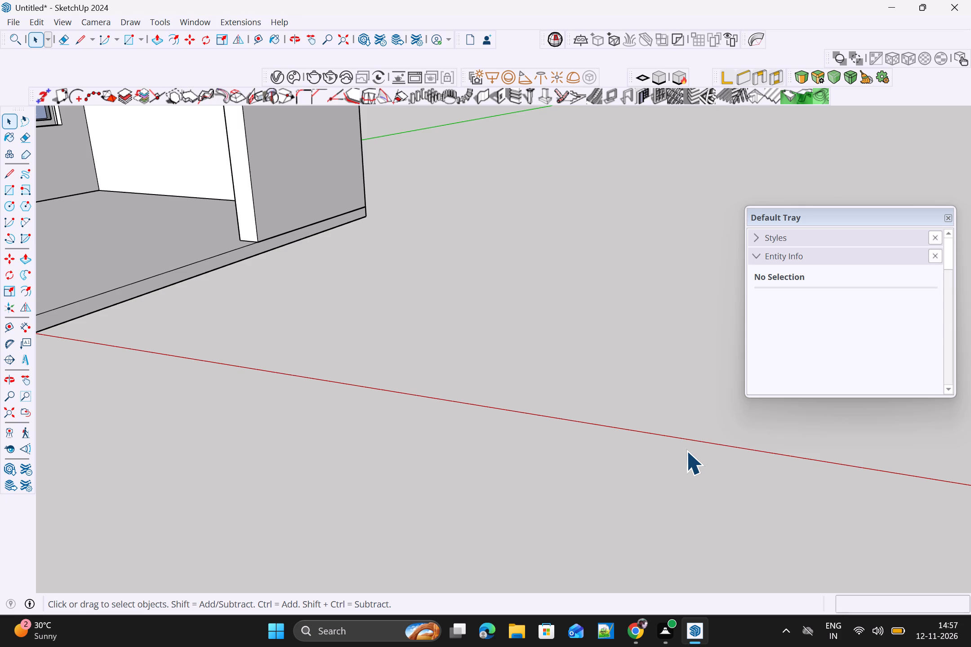
scroll(577, 289, down, 2)
scroll(639, 305, down, 3)
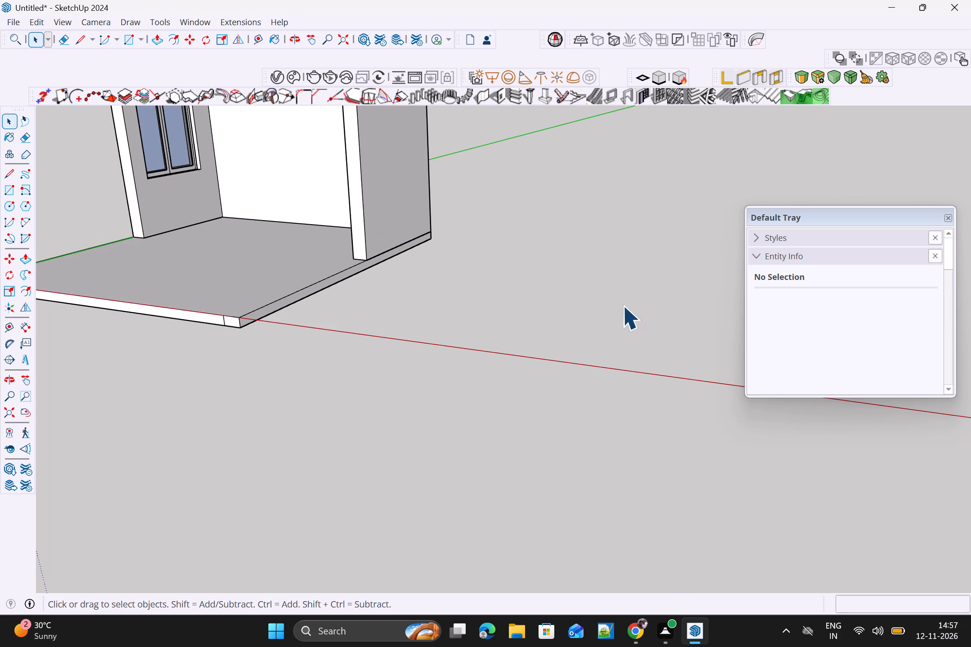
middle_drag(622, 318, 850, 286)
middle_drag(850, 286, 707, 309)
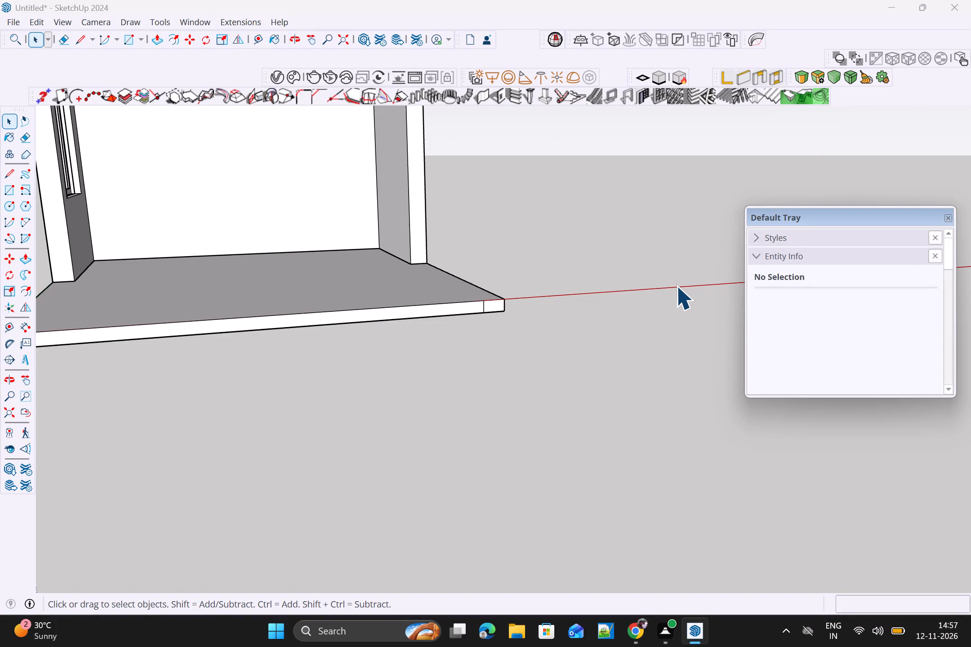
shift+middle_drag(680, 289, 724, 307)
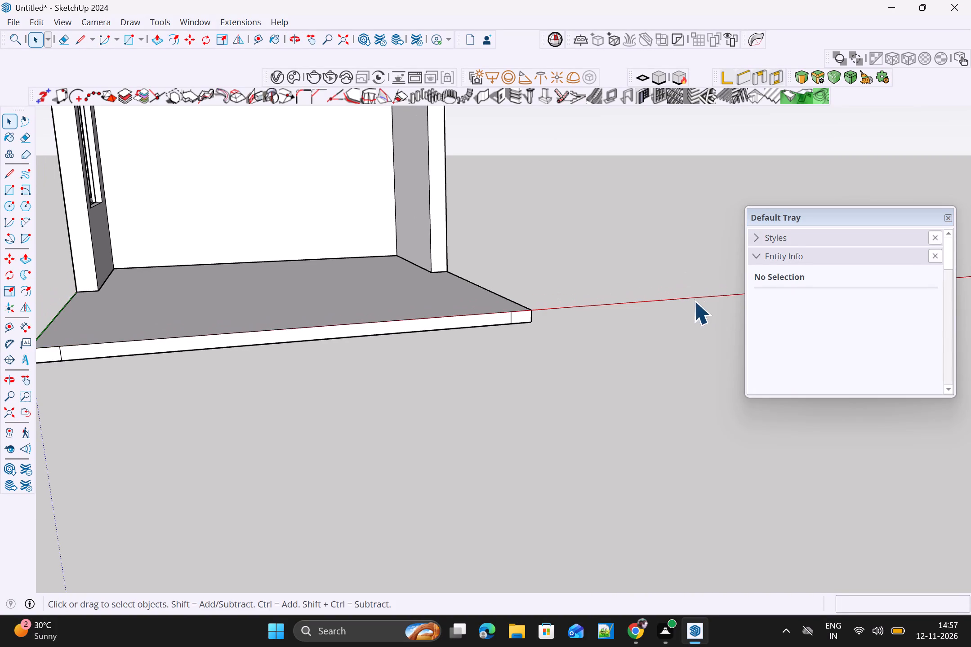
shift+middle_drag(677, 294, 748, 359)
scroll(637, 314, down, 8)
middle_drag(643, 330, 547, 353)
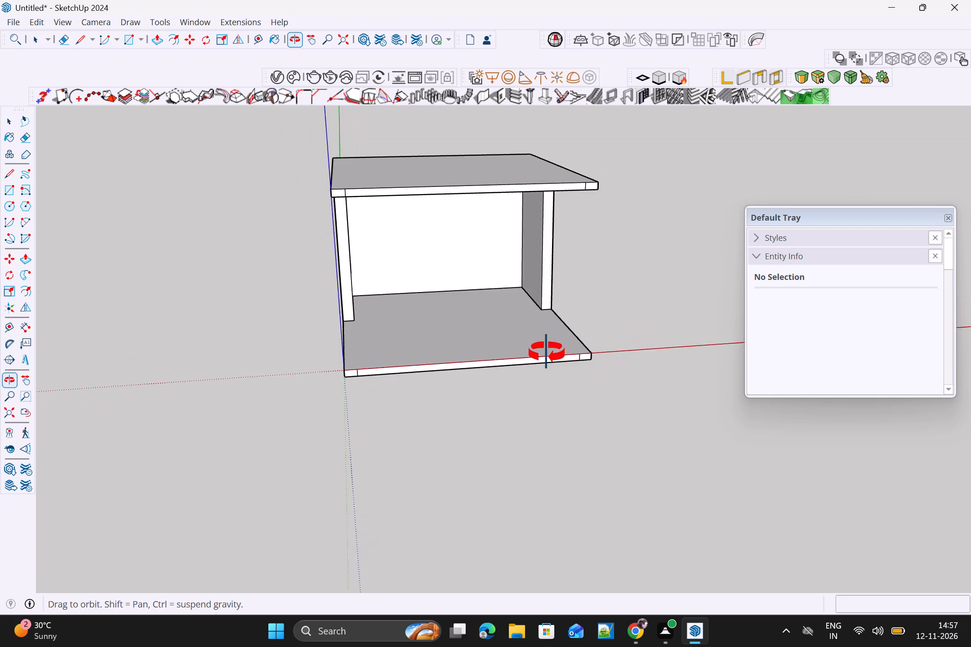
middle_drag(547, 353, 448, 327)
scroll(483, 294, up, 1)
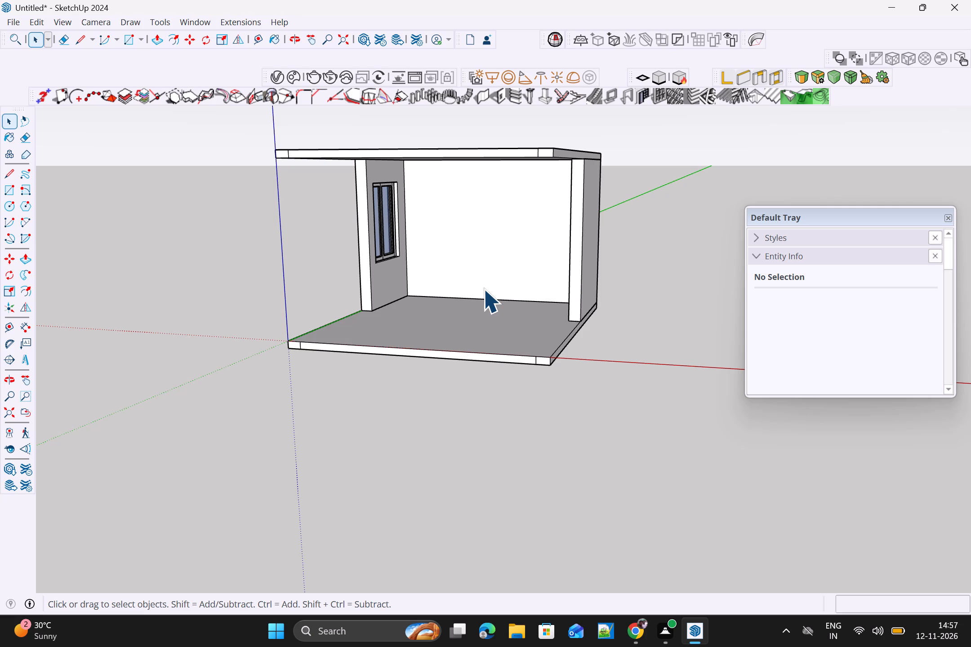
scroll(473, 292, up, 2)
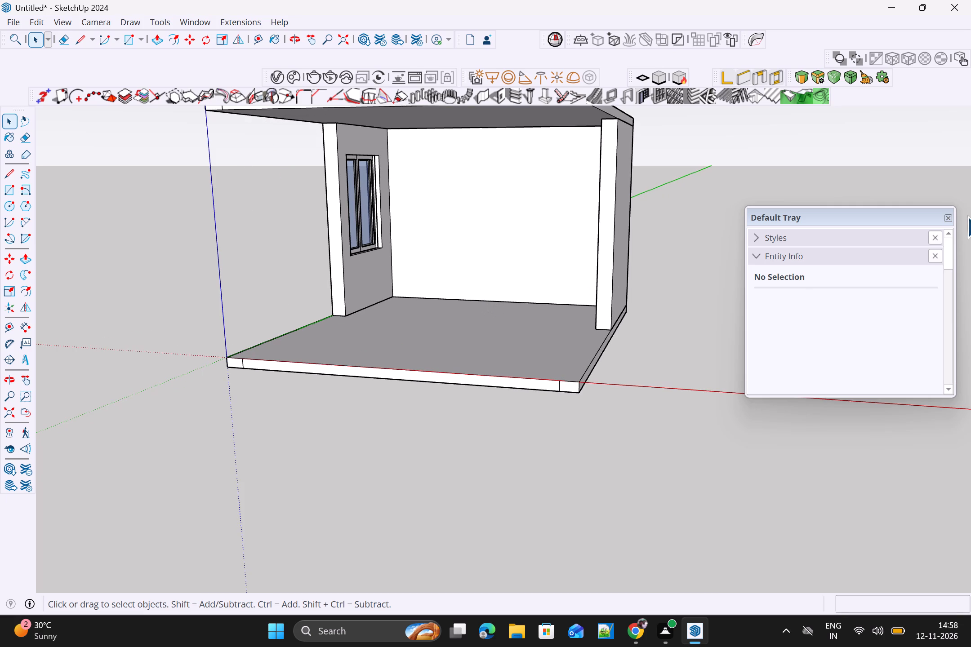
Close the Default Tray.
click(951, 215)
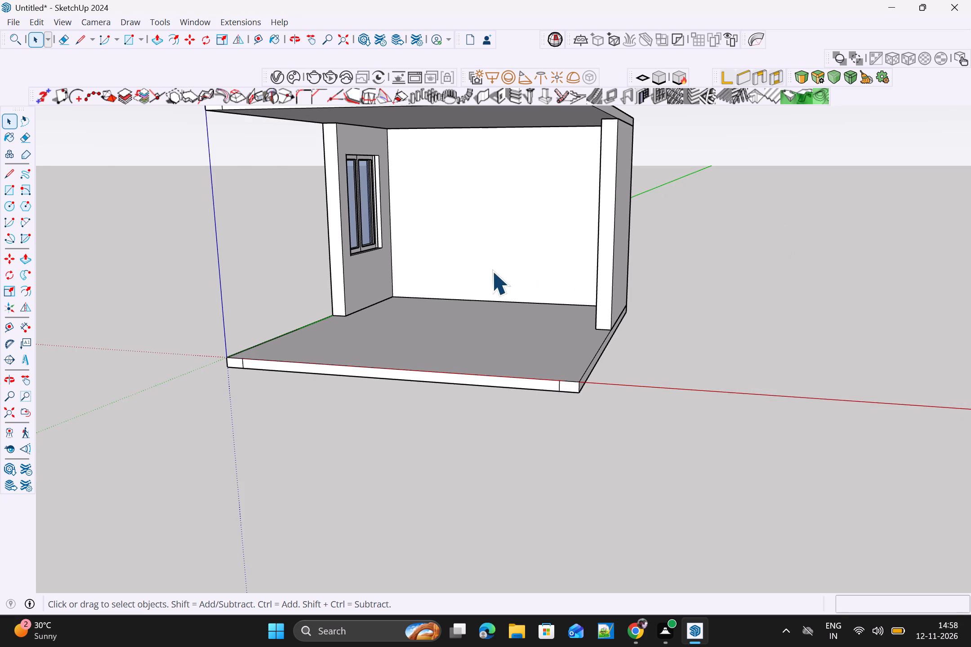
Place a guide line on the floor 3' from the inner base edge of the window wall.
scroll(485, 272, up, 2)
middle_drag(559, 289, 530, 324)
key(r)
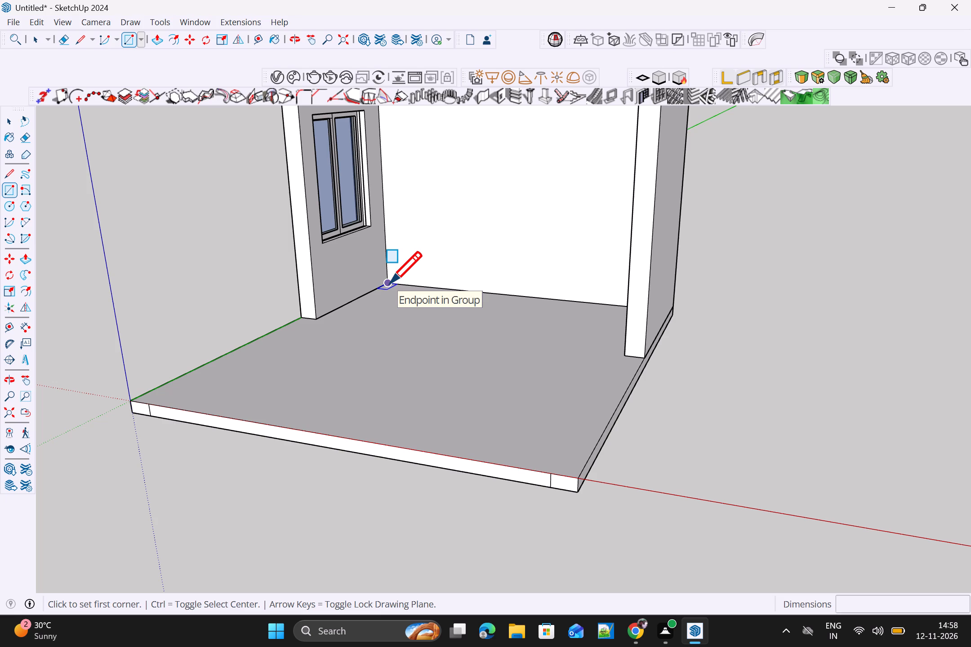
key(t)
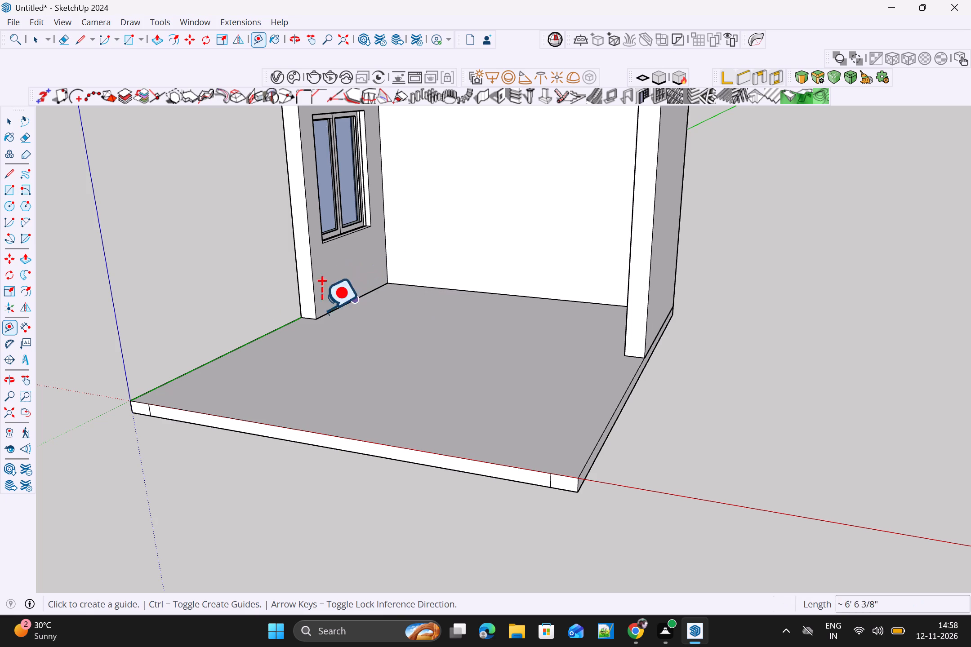
click(364, 296)
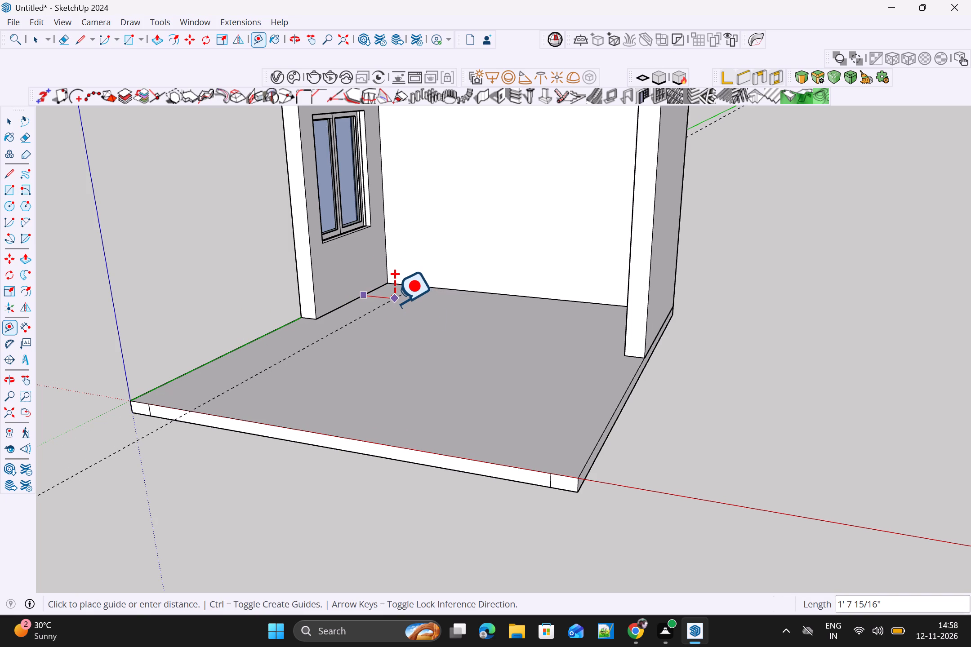
text(3')
key(Return)
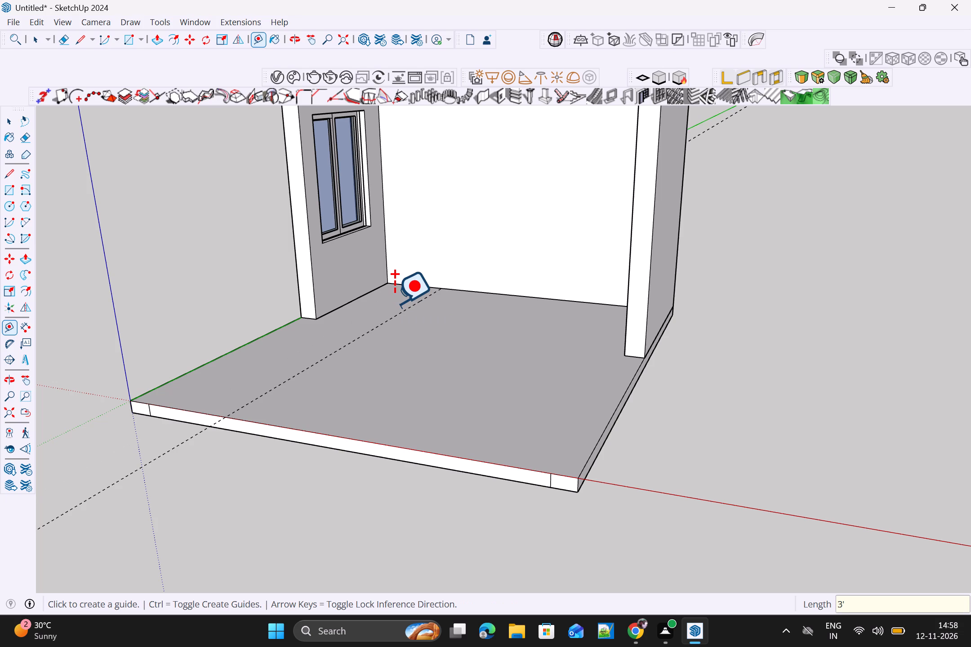
Place a guide line on the floor 3' from the base edge of the back wall.
click(505, 297)
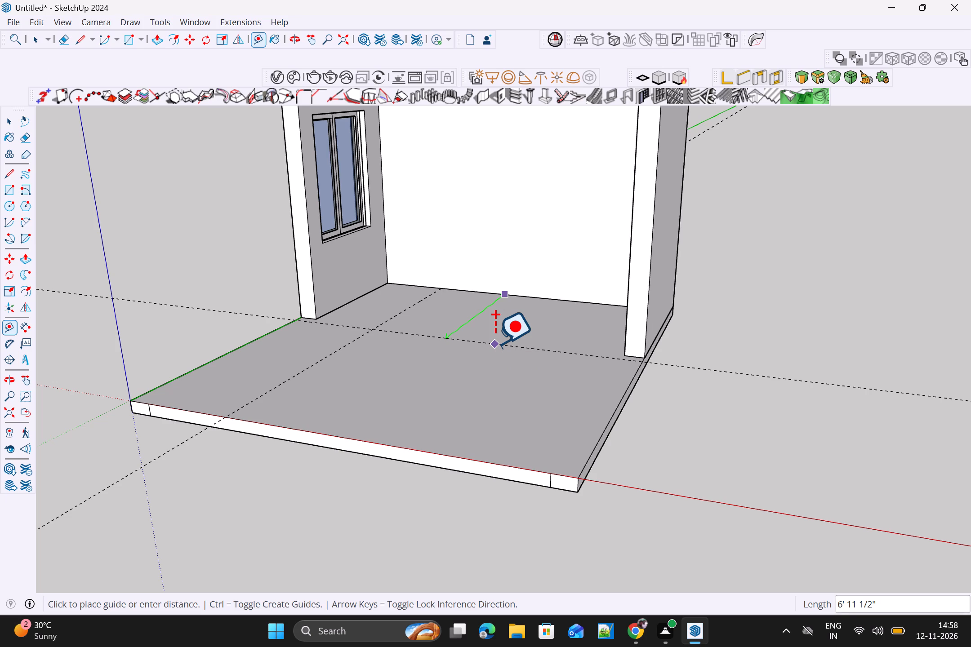
text(3')
key(Return)
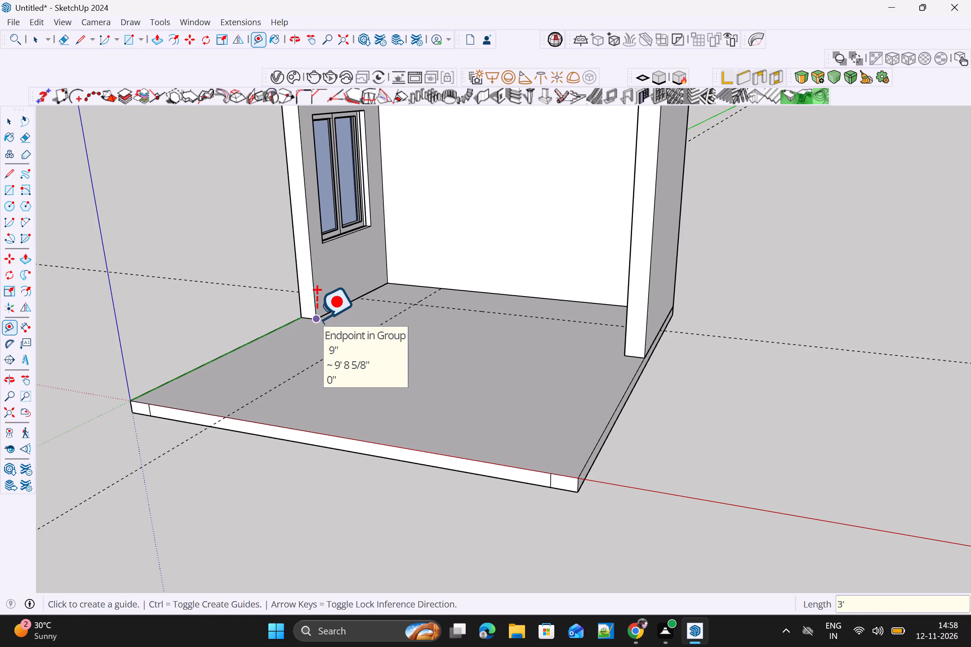
Add a parallel guide about 3' 6 3/8" from the back-wall guide, aligned with the window wall's free end.
scroll(386, 318, up, 2)
middle_drag(391, 356, 382, 386)
middle_drag(380, 425, 379, 446)
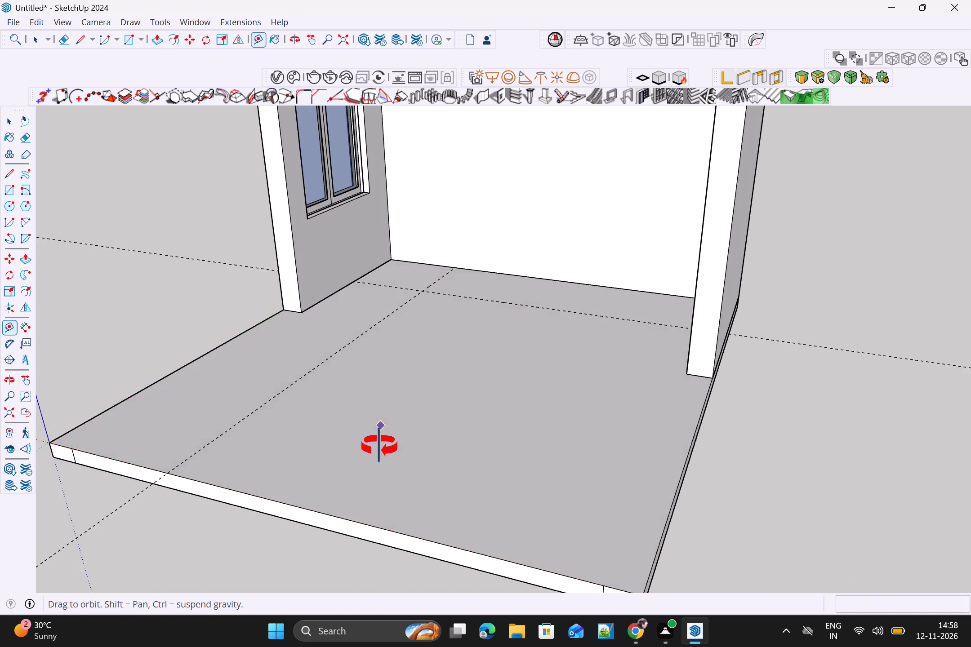
middle_drag(379, 446, 377, 465)
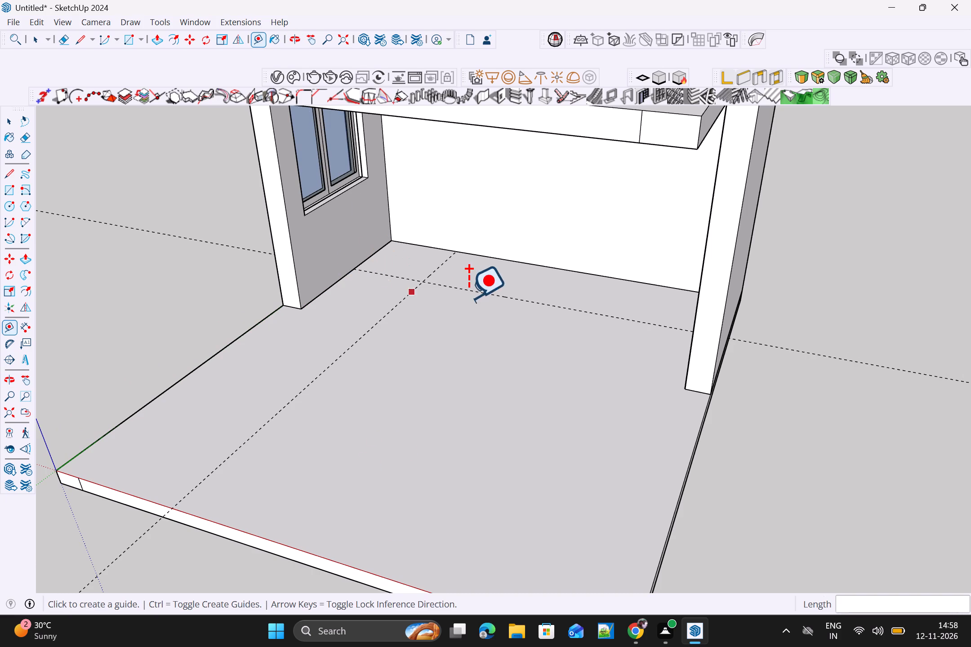
click(494, 298)
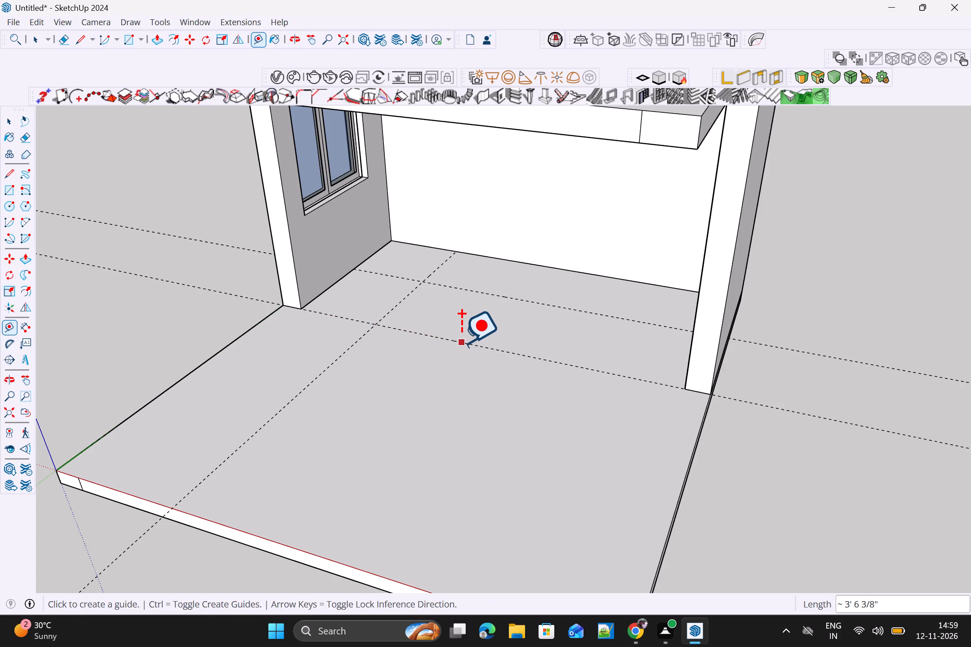
Add another parallel guide 3' beyond the one at the window wall's free end, towards the open side.
click(483, 348)
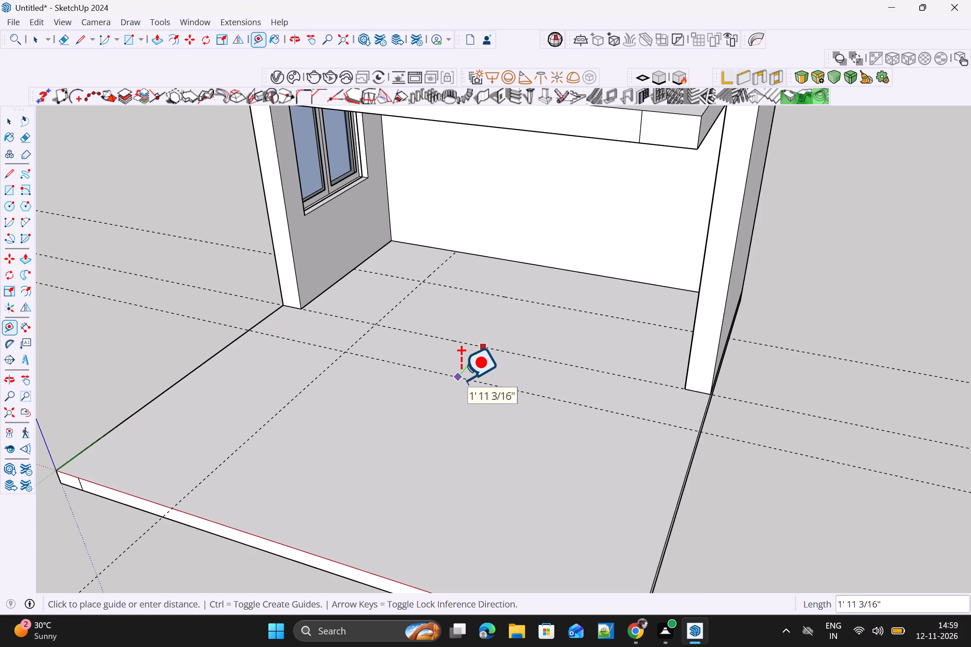
text(3;)
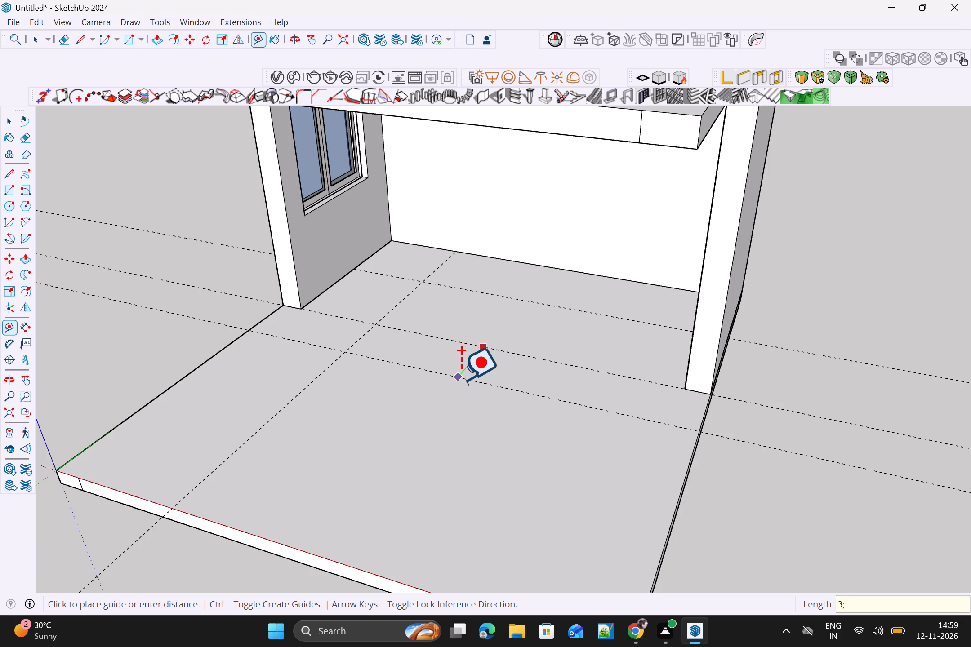
key(BackSpace)
key(apostrophe)
key(Return)
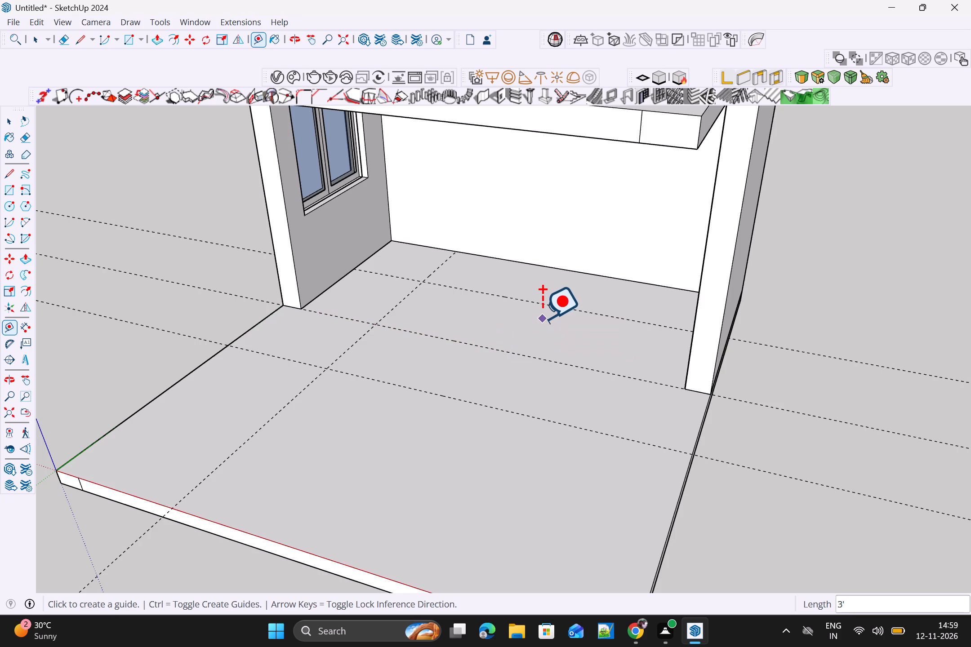
Draw a rectangle about 6' 6 3/8" by 3' on the floor along the window wall, between the guide intersection and back-wall guide.
key(r)
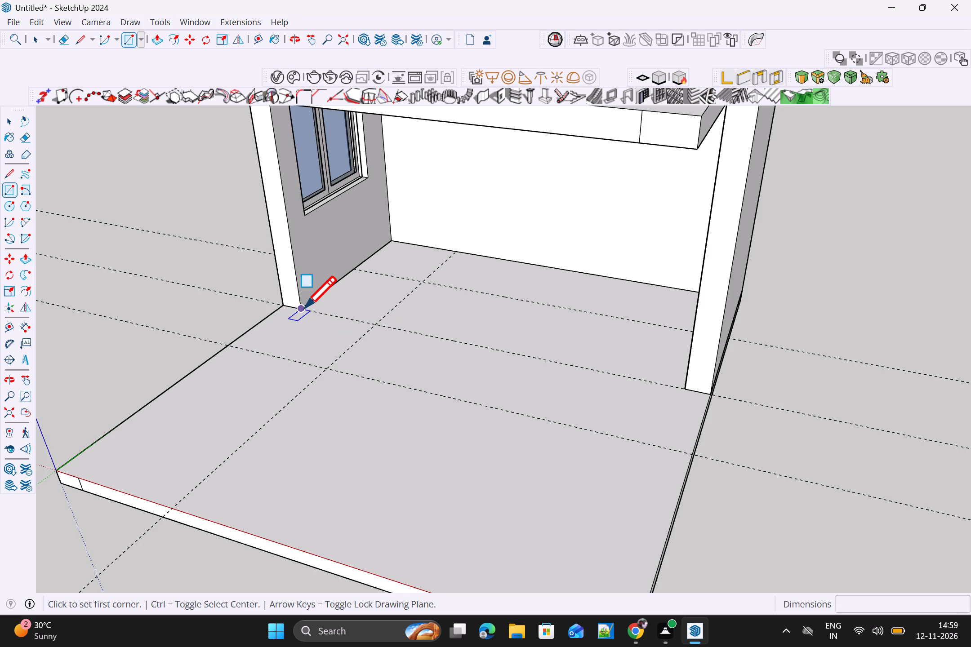
click(326, 370)
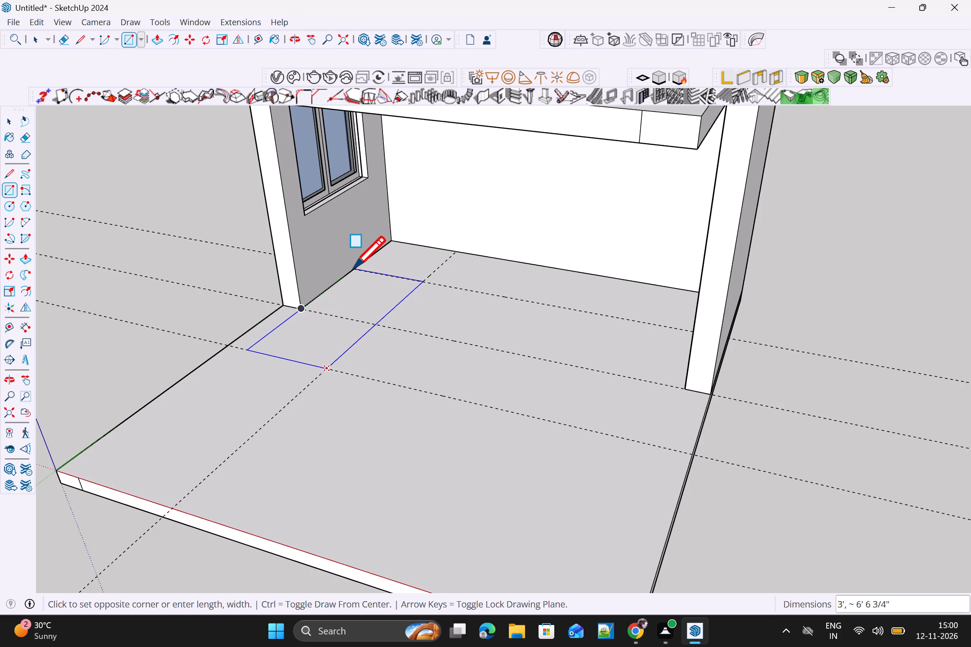
scroll(353, 268, up, 2)
click(355, 270)
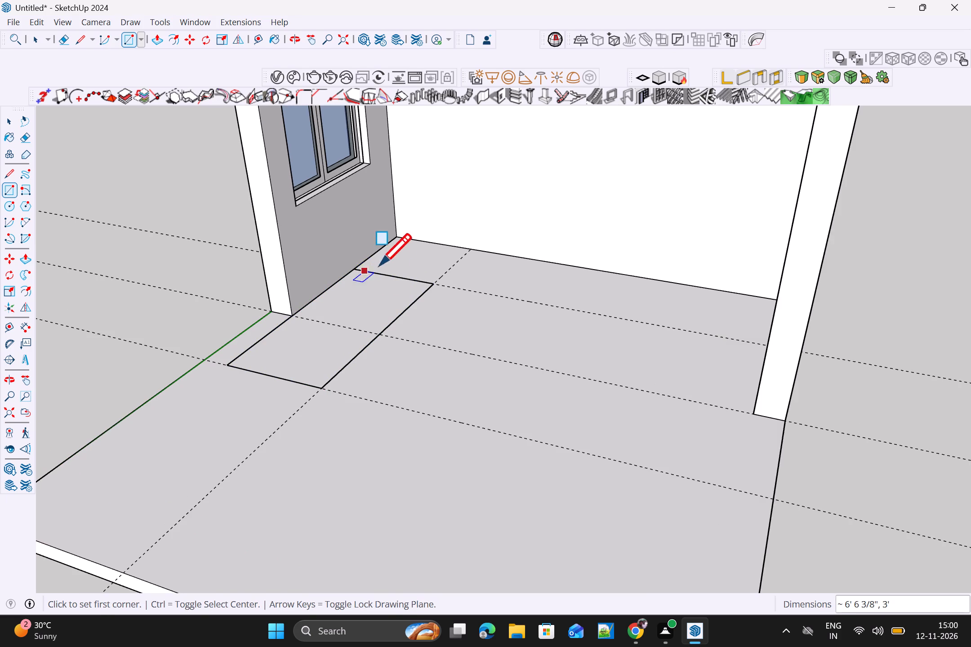
Draw a rectangle about 9' 8 3/4" by 3' on the floor along the back wall, starting from the window-wall corner.
click(401, 237)
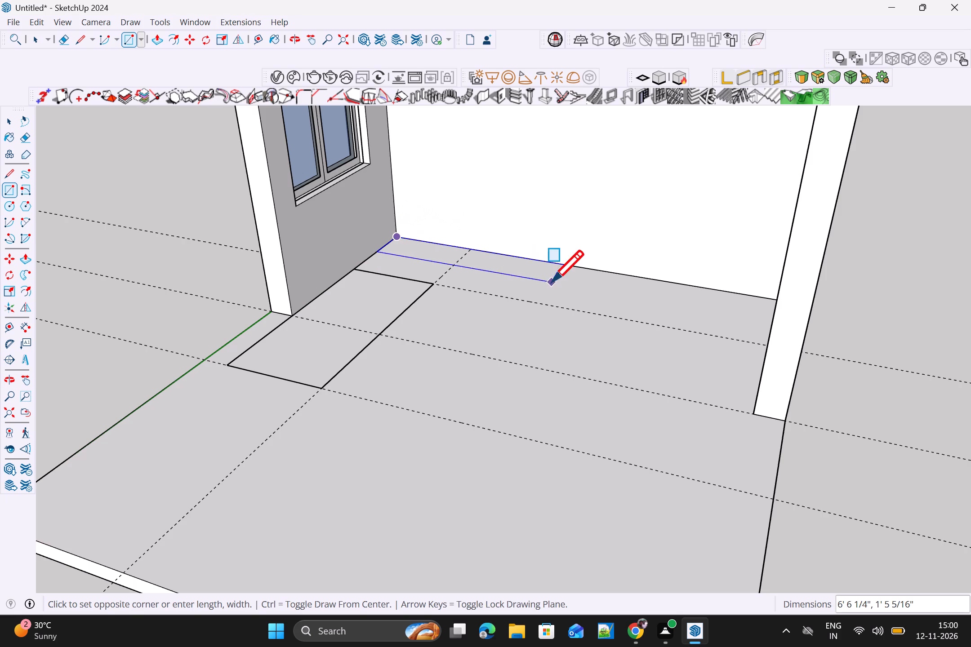
click(636, 325)
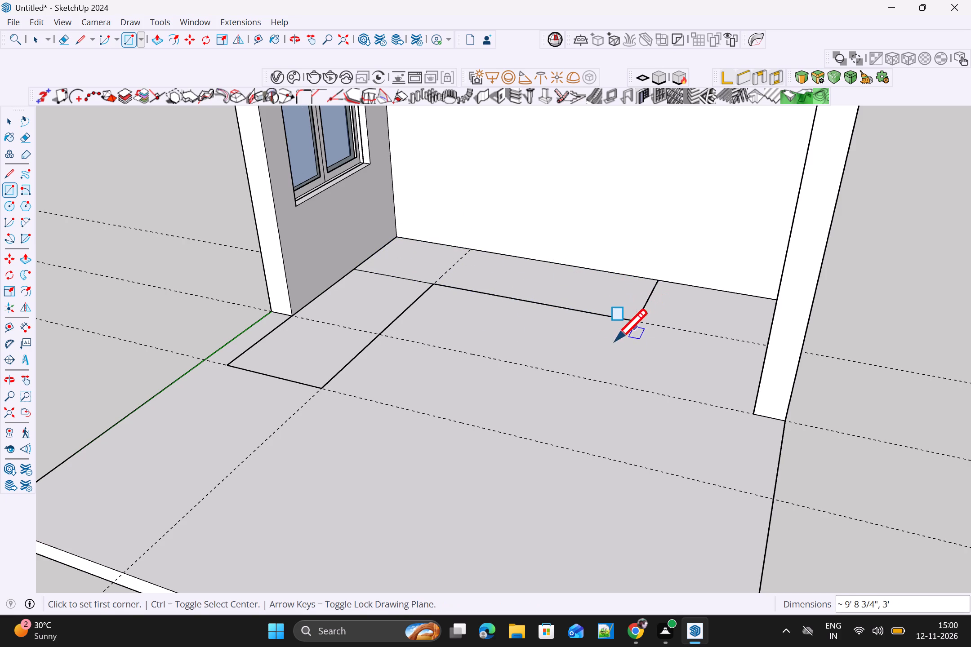
scroll(490, 318, down, 1)
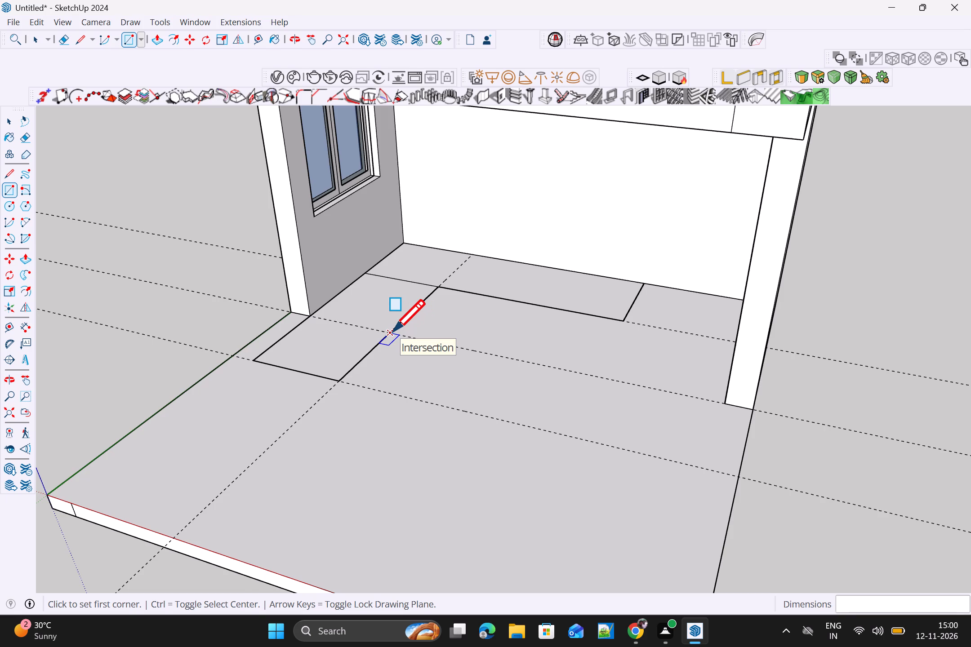
Draw a rectangle about 6' 11 3/8" by 3' on the floor between the two open-side guides, extending from the window-wall rectangle's inner edge.
click(393, 332)
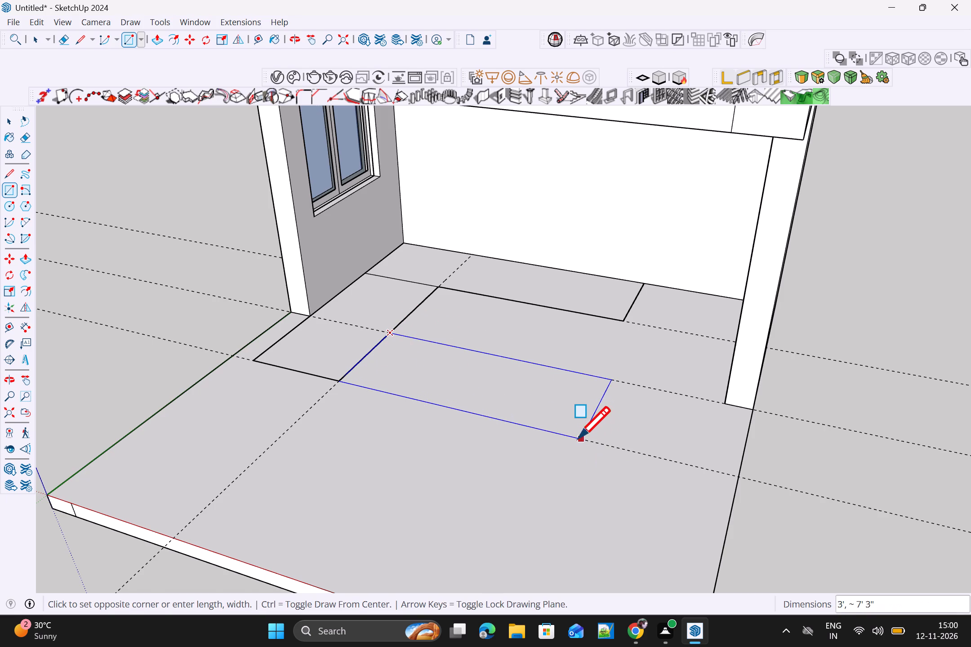
click(570, 435)
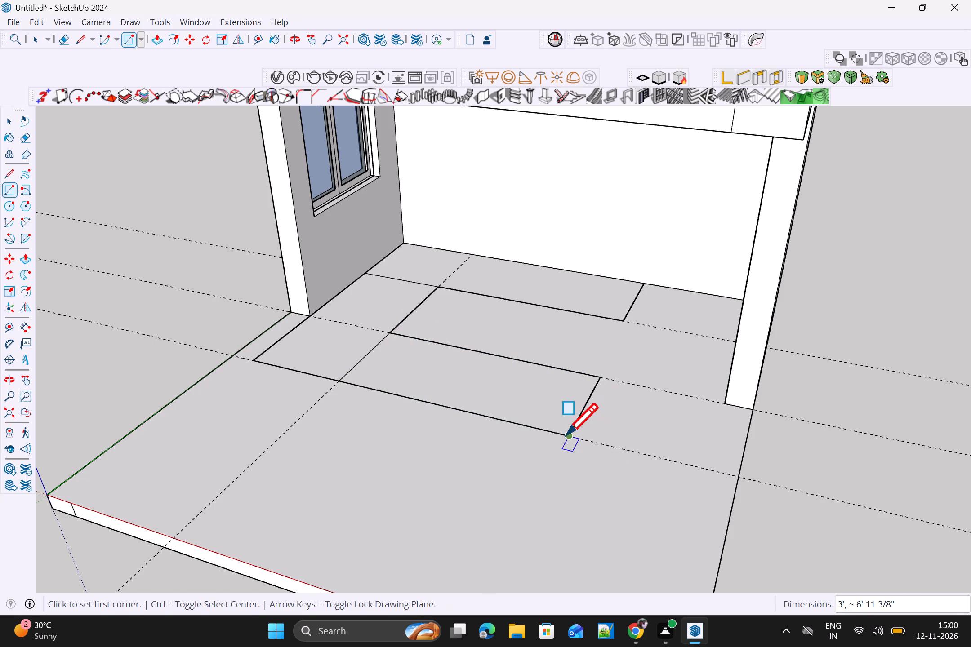
scroll(664, 437, down, 1)
key(space)
Erase the guides and the dividing lines between the floor rectangles to leave a single U-shaped outline.
scroll(659, 436, down, 1)
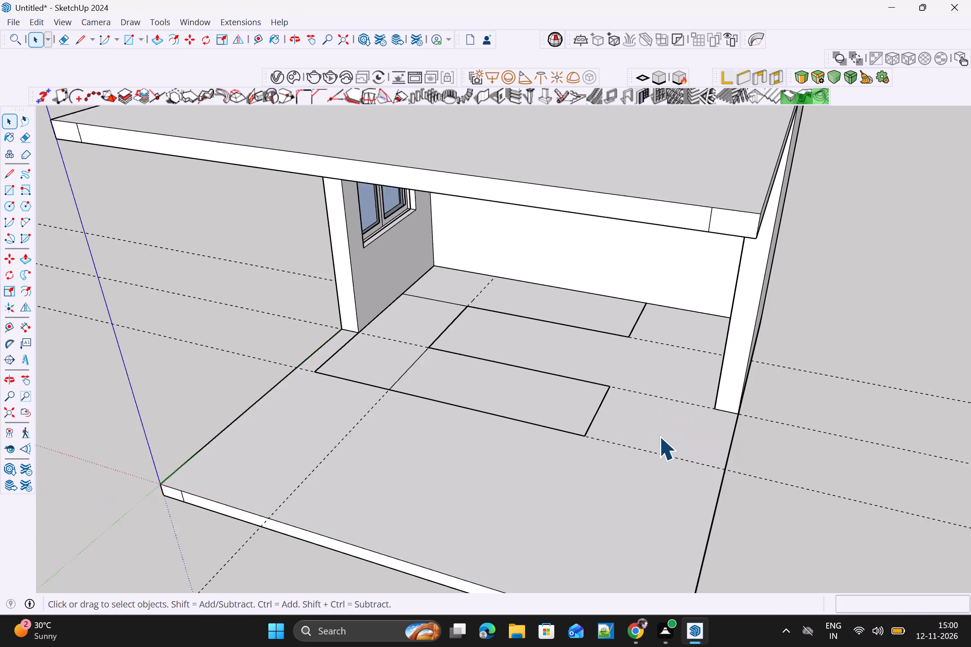
scroll(659, 436, down, 1)
middle_drag(655, 435, 546, 374)
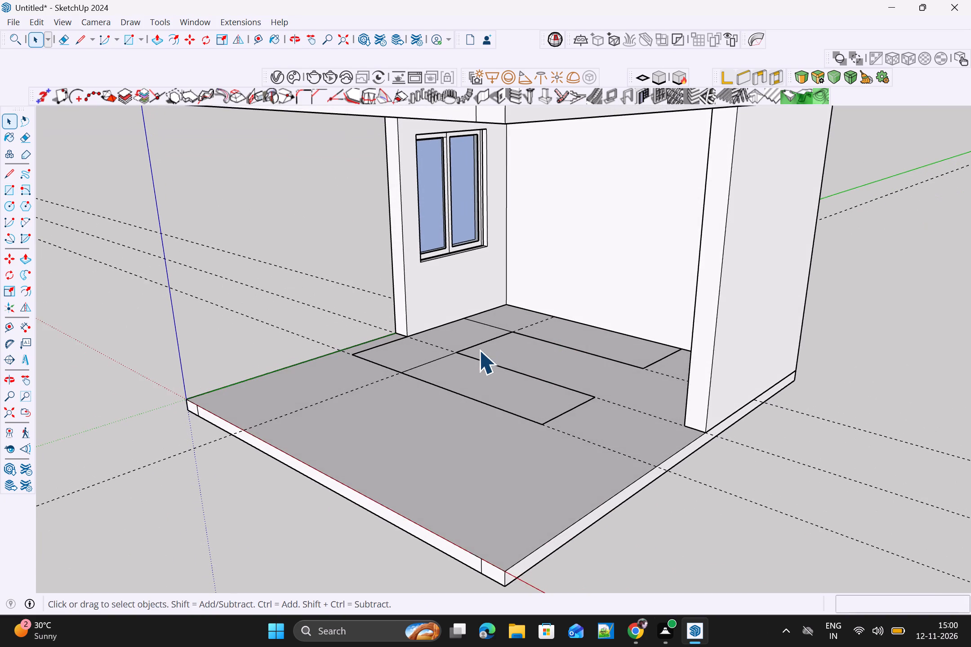
scroll(479, 350, up, 2)
key(p)
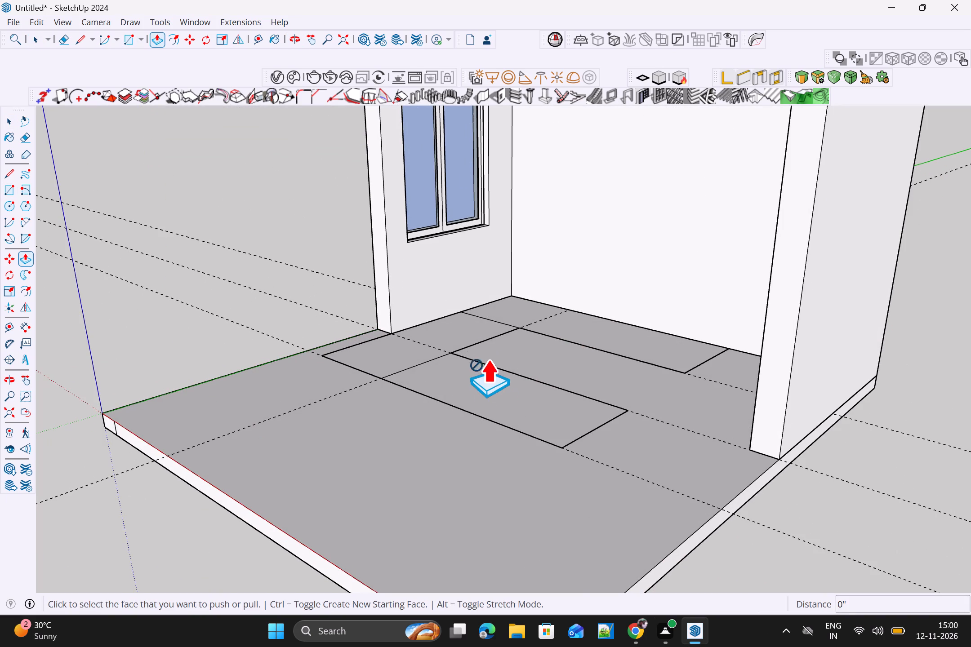
scroll(499, 304, down, 2)
middle_drag(503, 317, 500, 353)
scroll(490, 399, up, 1)
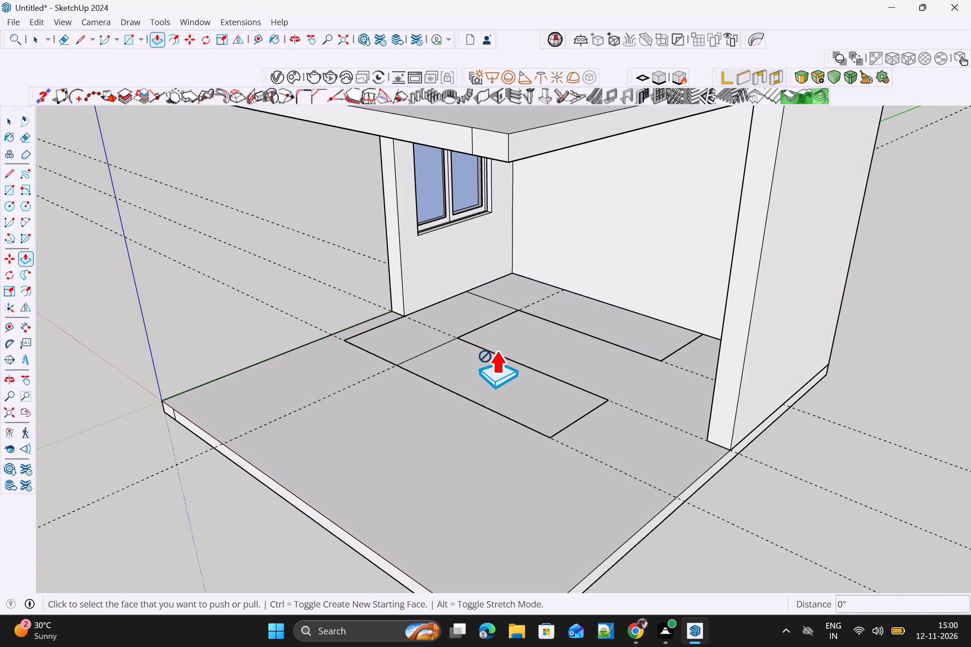
key(e)
drag(505, 292, 478, 307)
drag(518, 301, 540, 306)
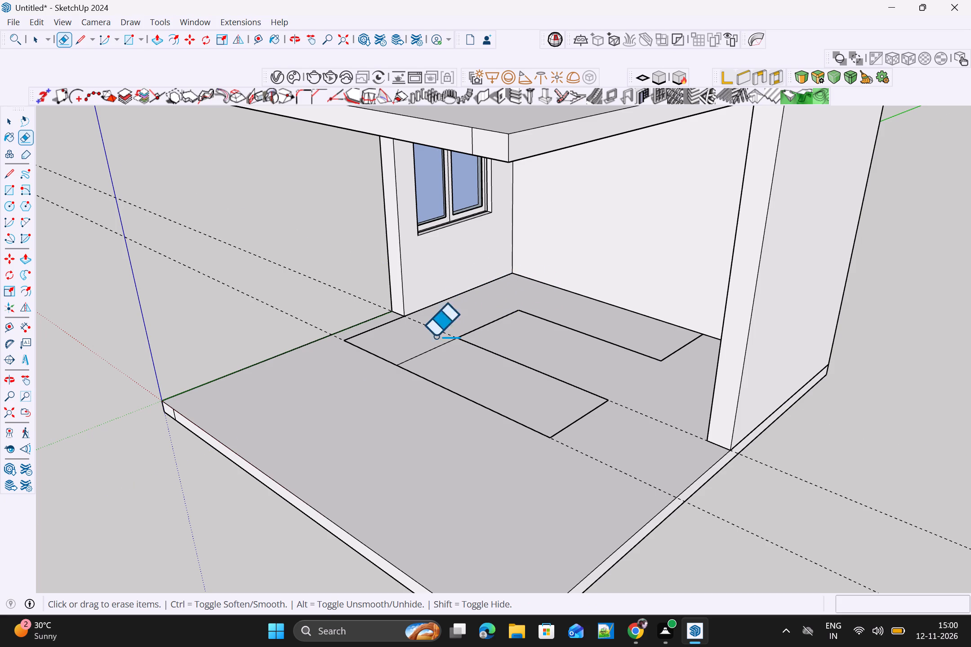
drag(438, 328, 445, 369)
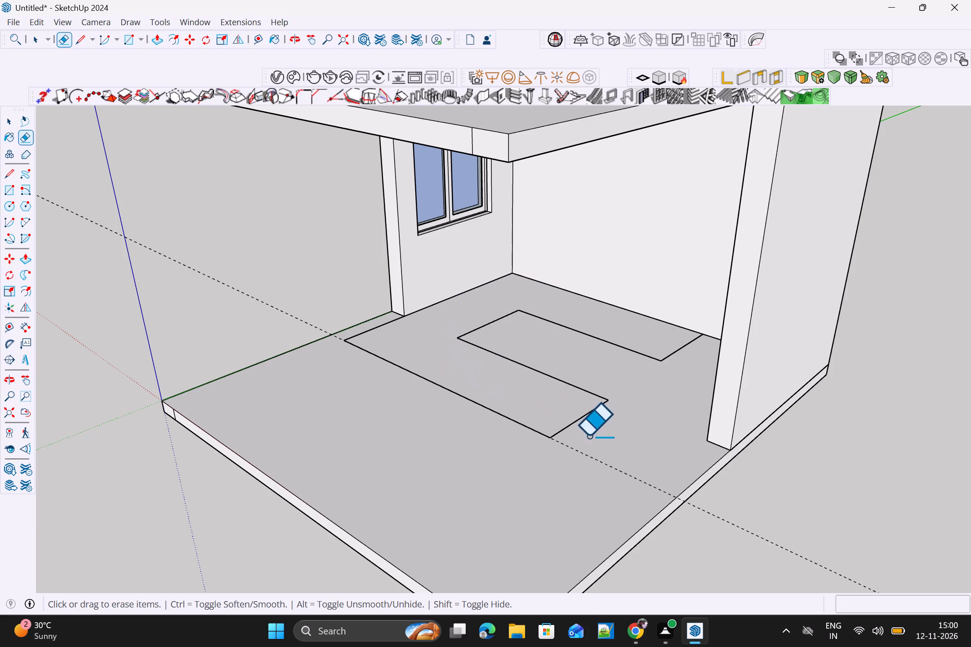
drag(589, 447, 571, 475)
key(space)
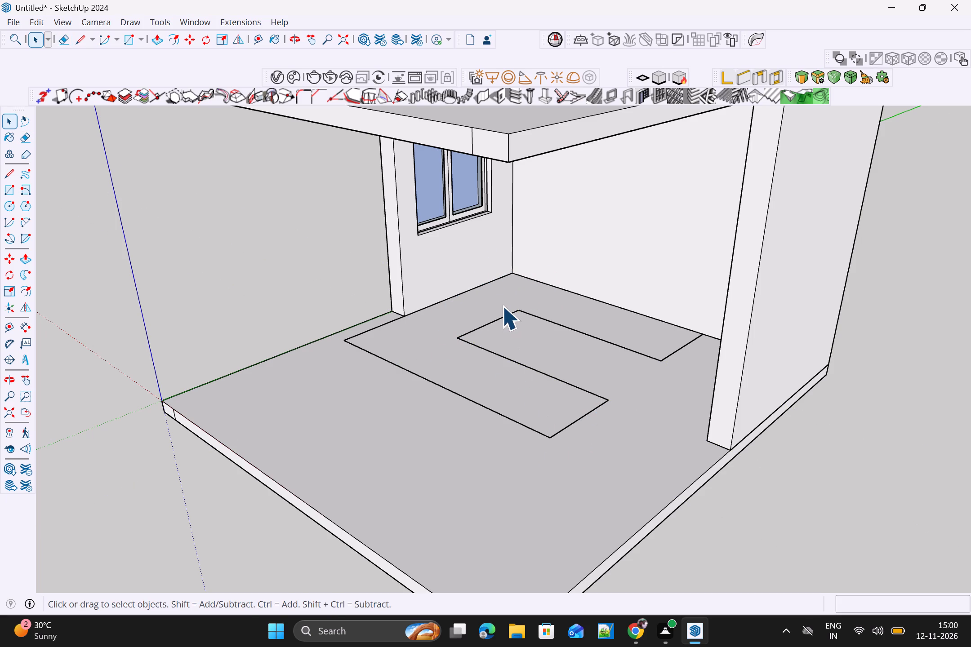
Push/Pull the U-shaped floor face upward by 3'.
key(p)
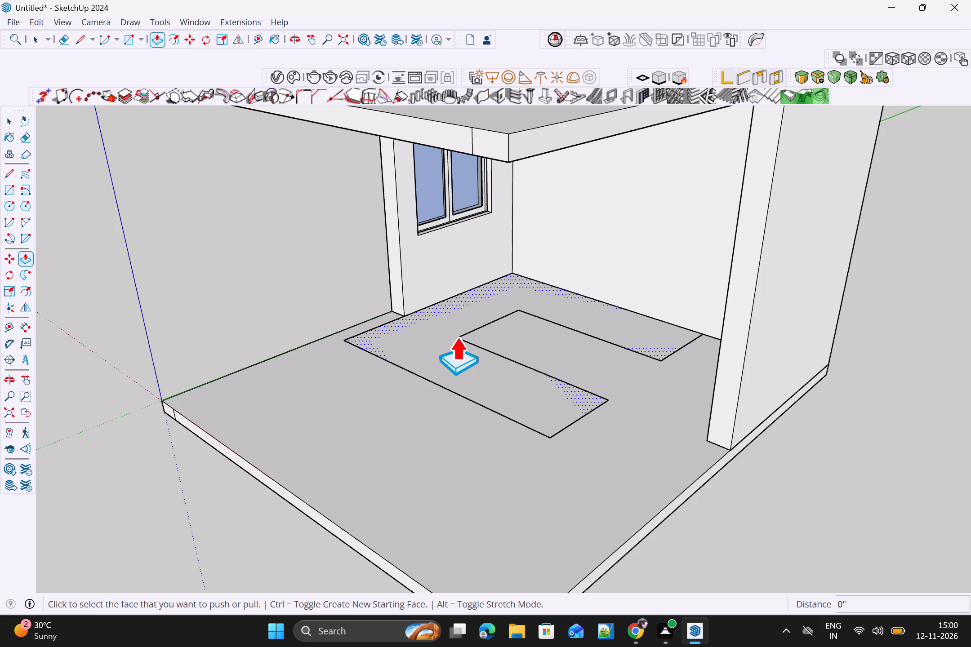
click(459, 337)
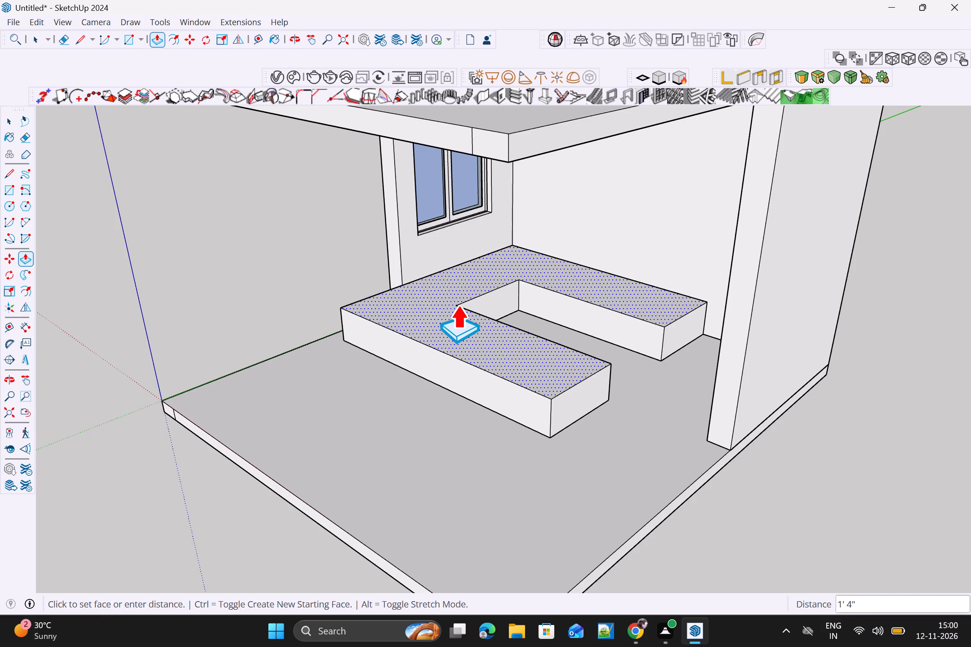
scroll(458, 304, up, 2)
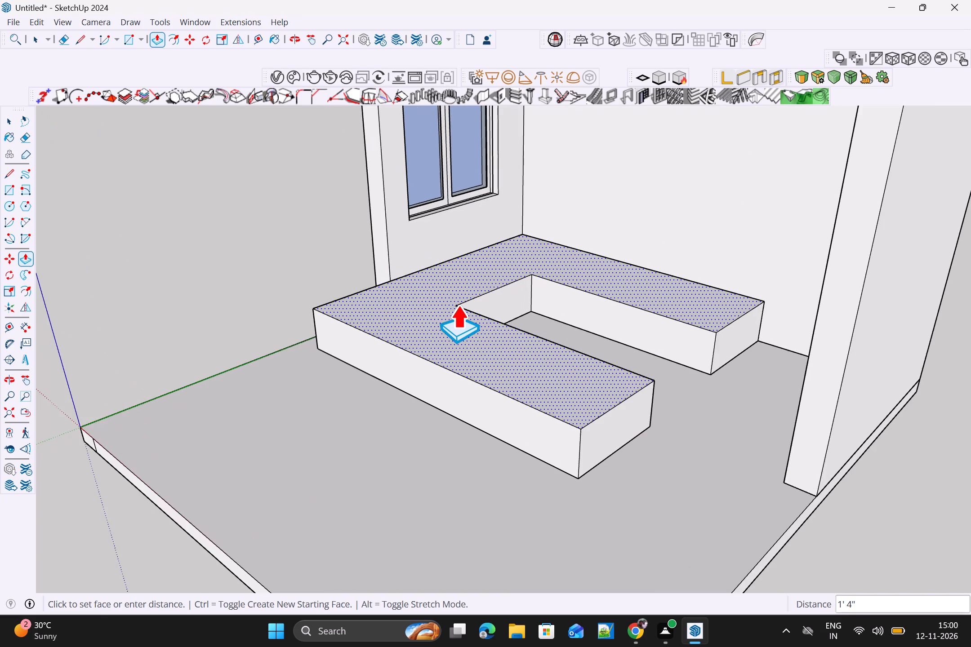
scroll(458, 304, up, 4)
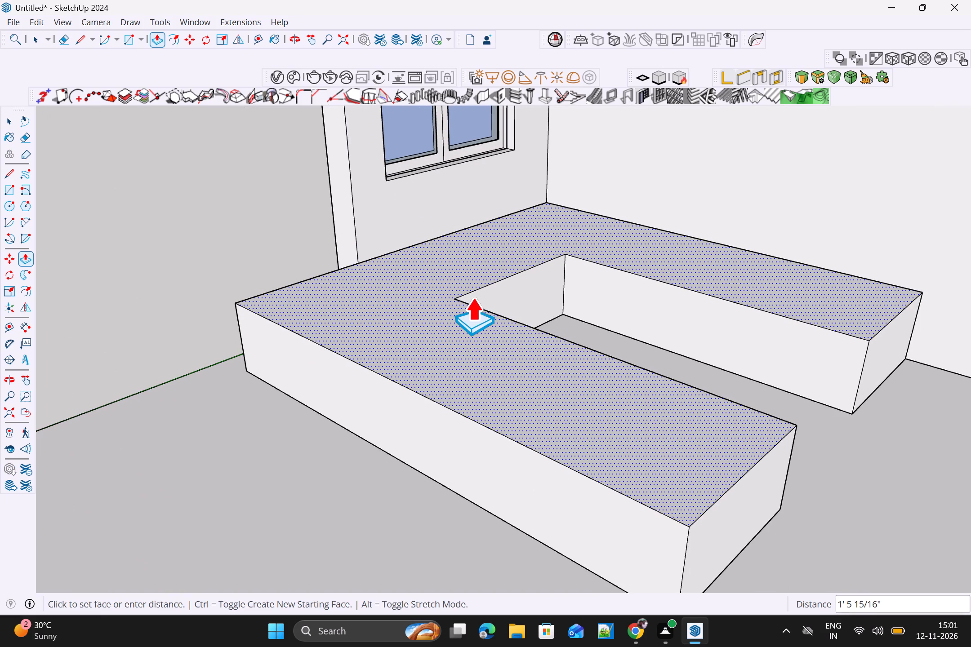
text(3')
key(Return)
Select all connected geometry of the raised U-shaped block and make it a group.
scroll(490, 292, down, 2)
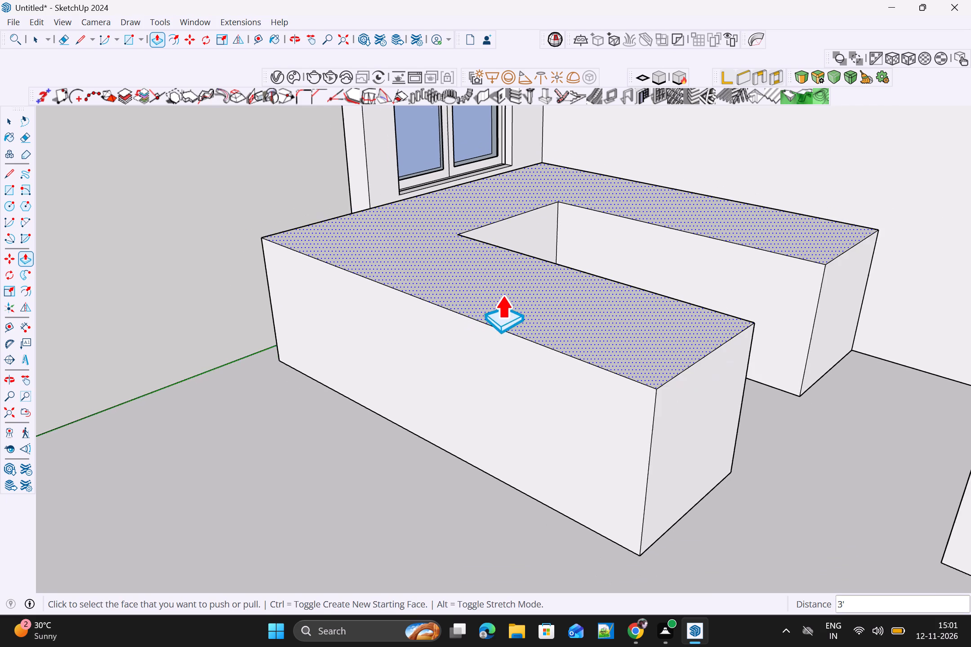
scroll(541, 338, down, 3)
scroll(579, 350, down, 2)
middle_drag(623, 372, 575, 399)
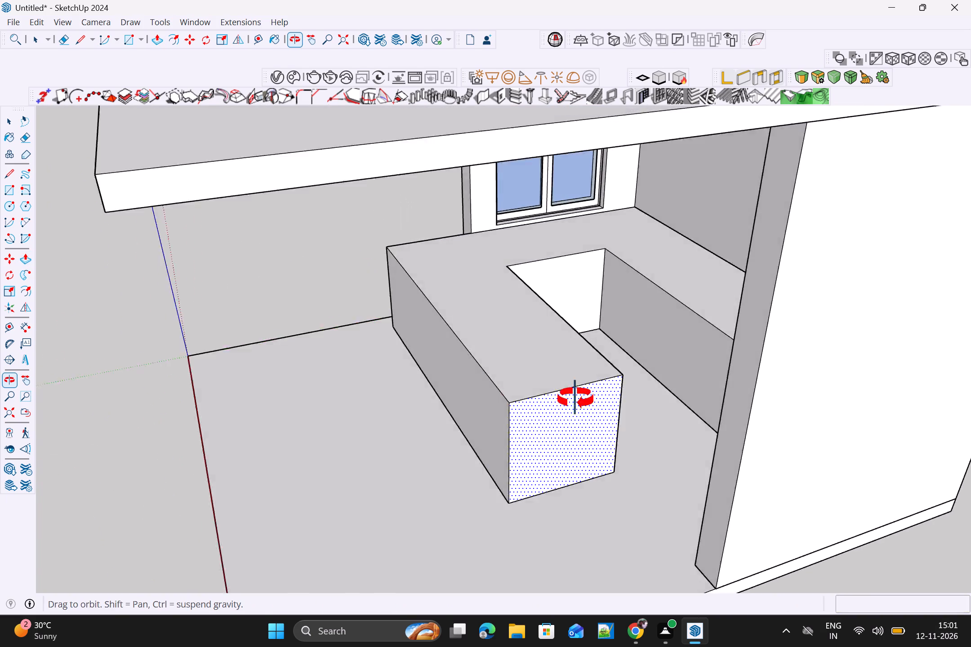
middle_drag(575, 399, 579, 398)
scroll(596, 364, up, 3)
key(space)
triple_click(634, 424)
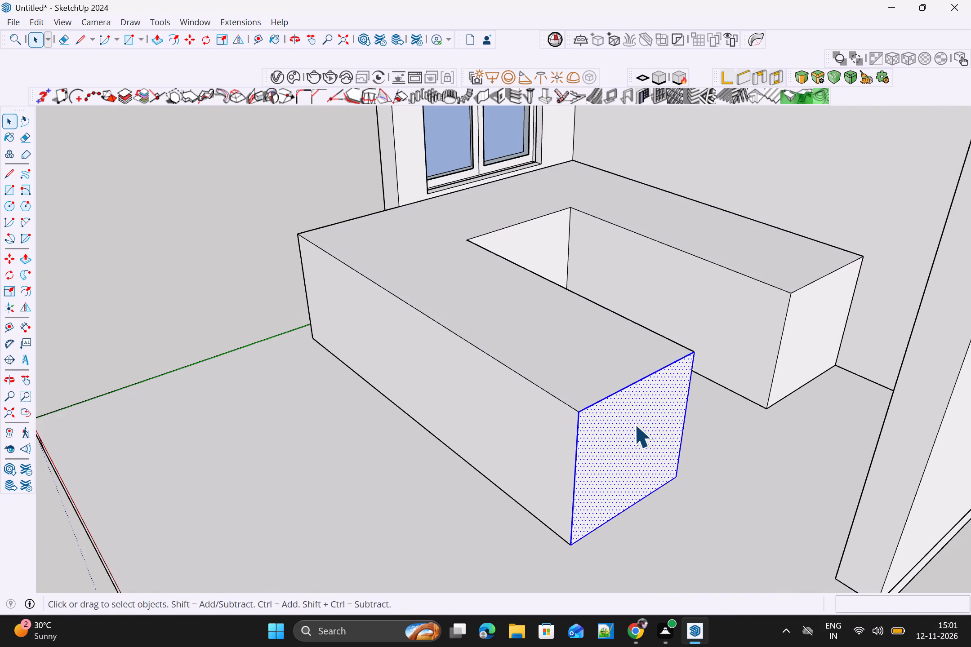
click(634, 424)
right_click(634, 424)
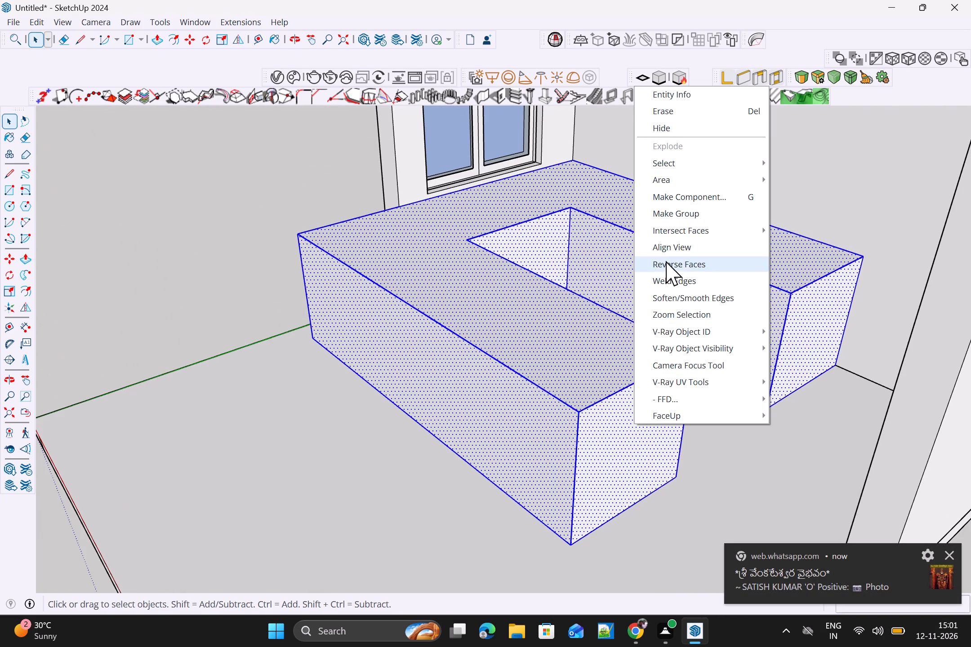
click(682, 218)
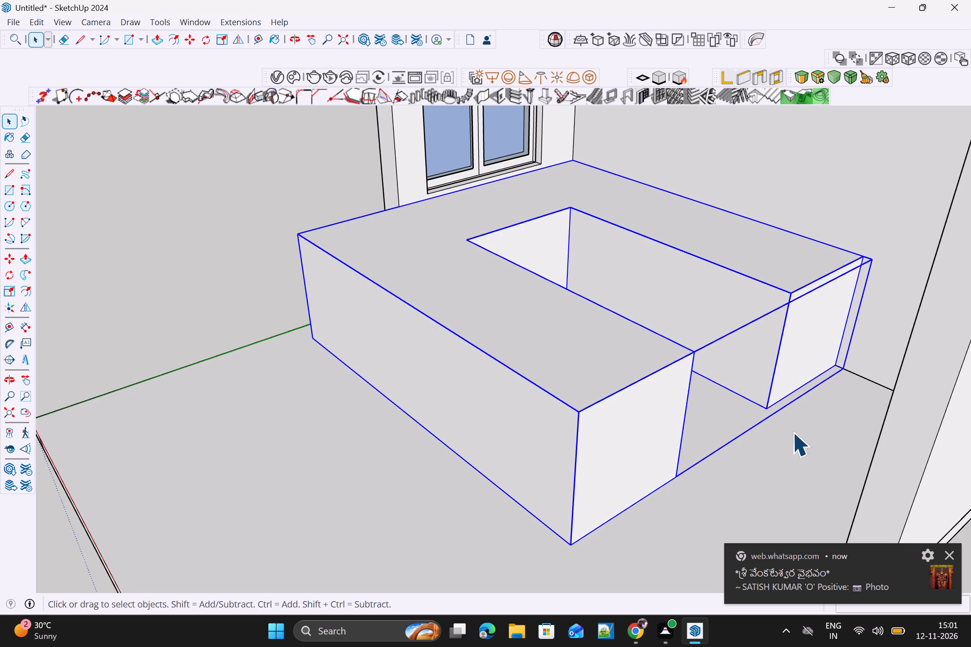
click(794, 435)
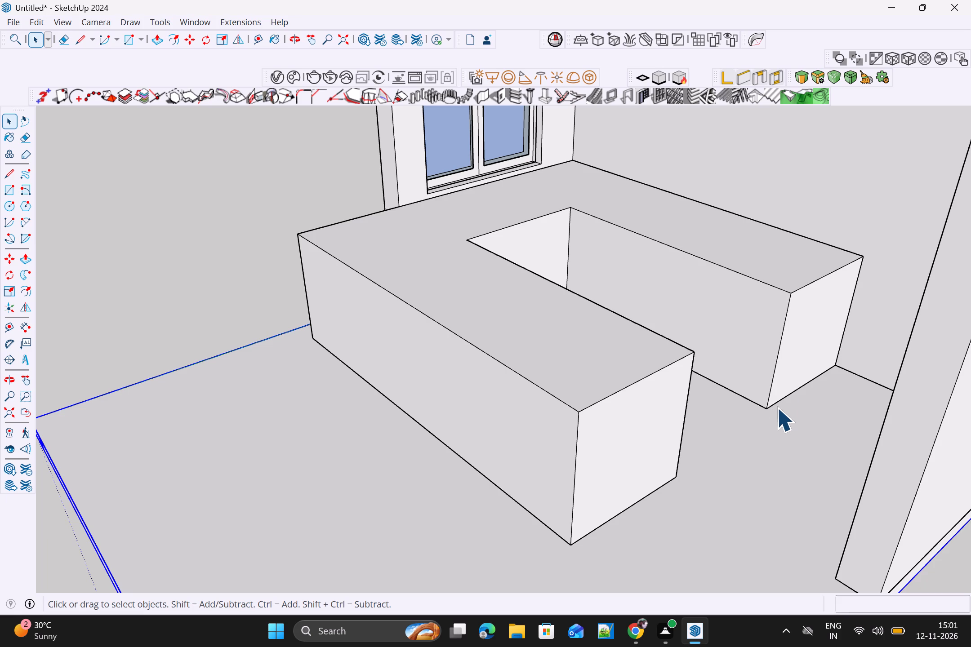
Select the U-shaped block group, show the Default Tray and add a new tag named BASE.
scroll(521, 494, down, 1)
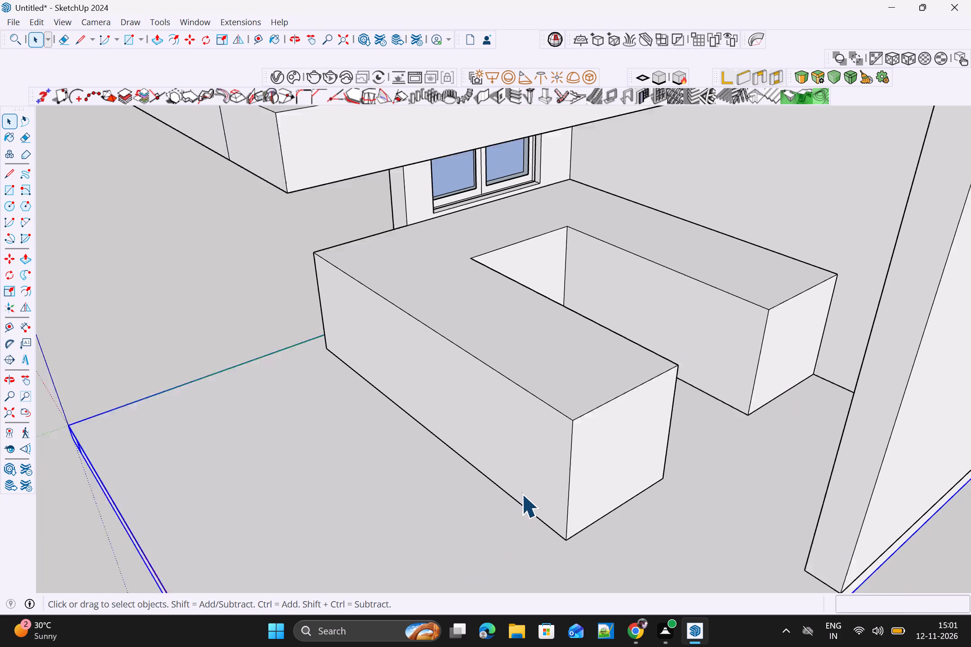
scroll(521, 494, down, 4)
click(860, 525)
middle_drag(747, 517, 840, 434)
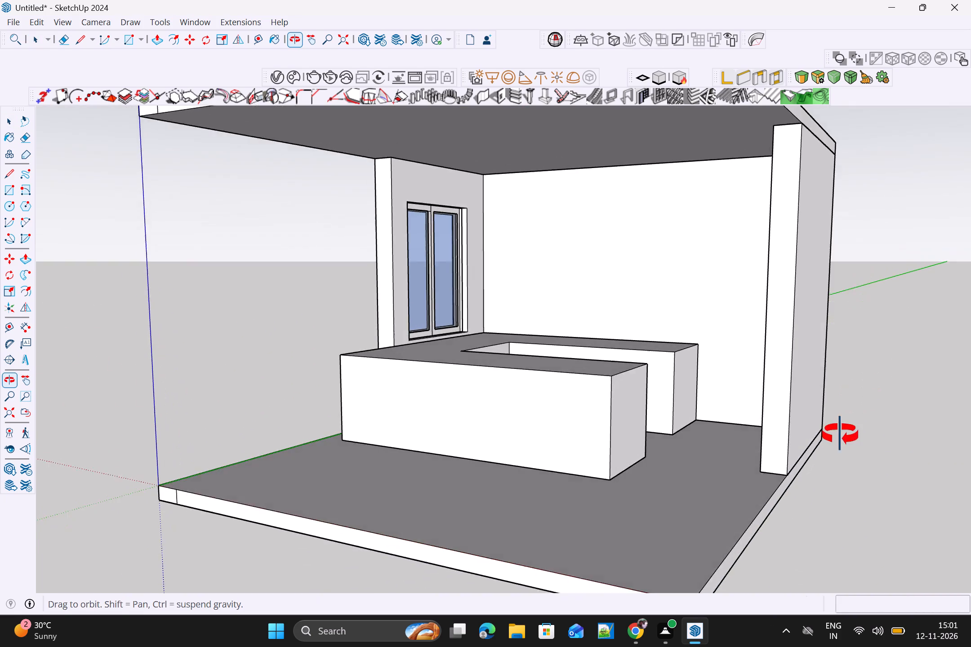
middle_drag(840, 434, 840, 435)
click(525, 394)
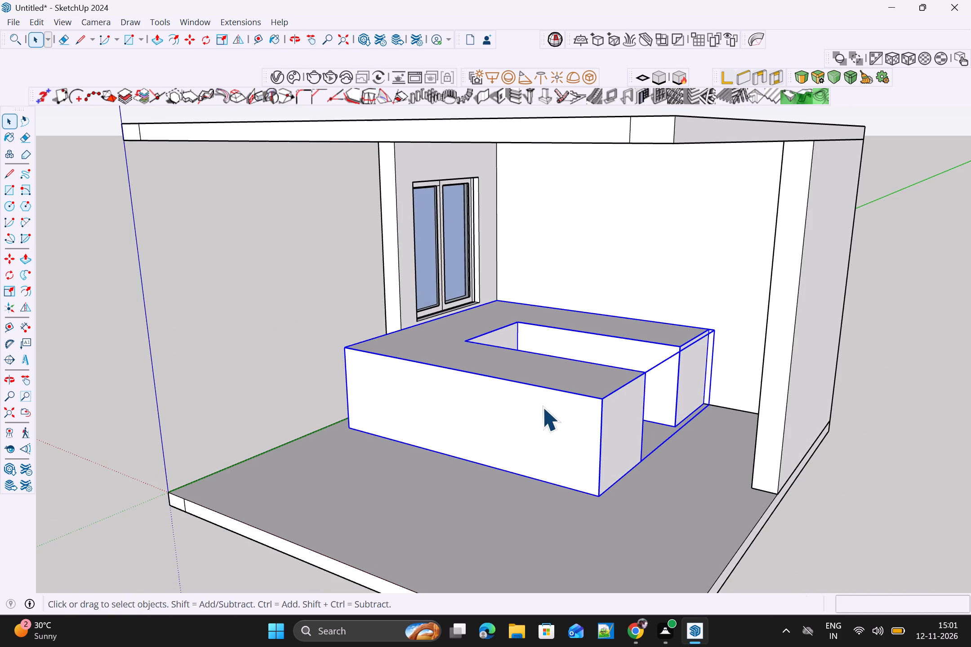
click(192, 21)
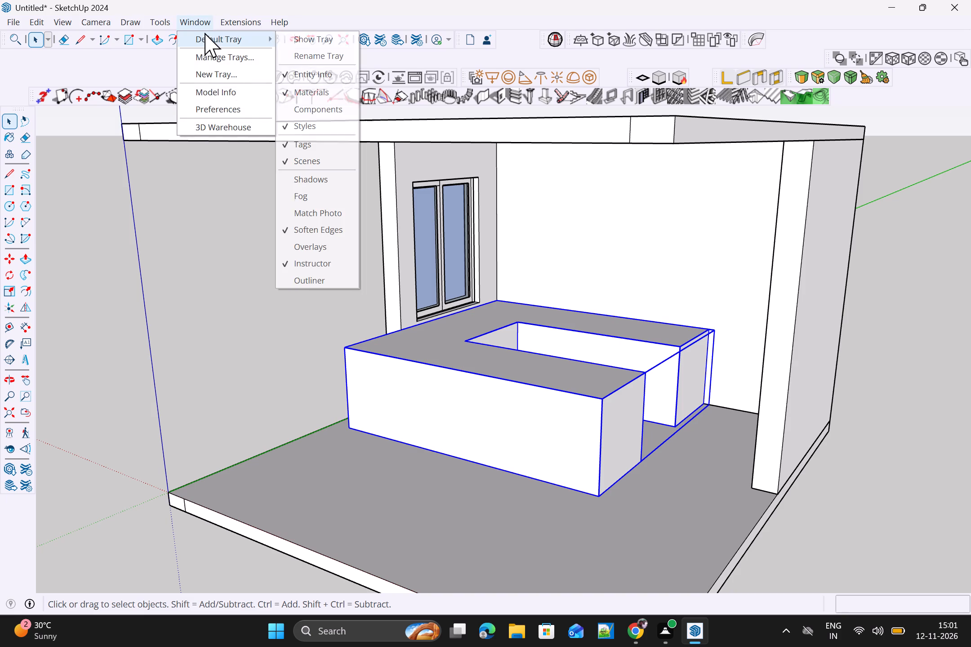
click(206, 34)
click(340, 45)
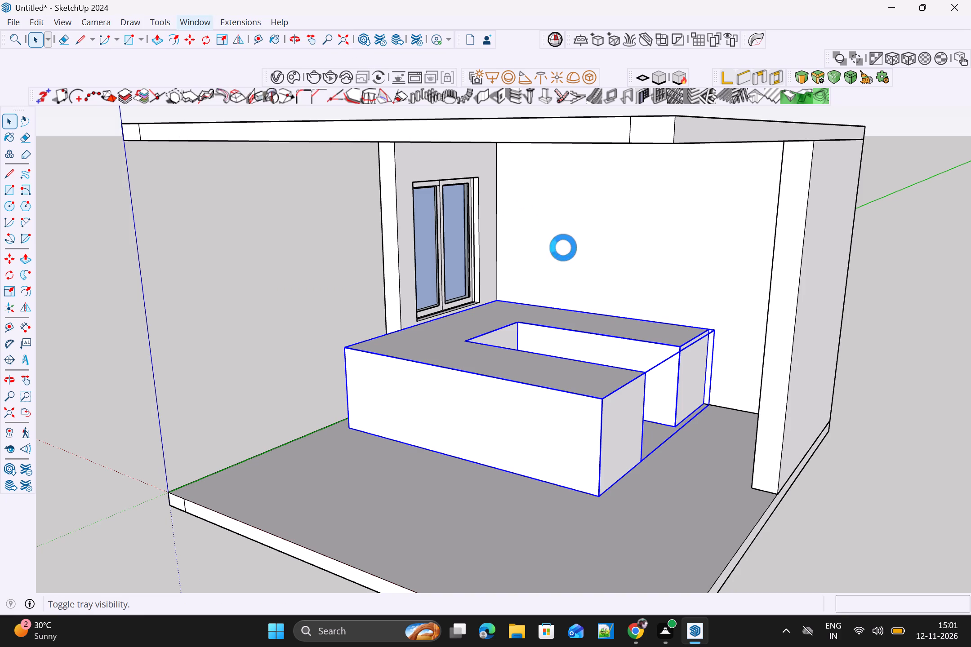
scroll(836, 331, down, 3)
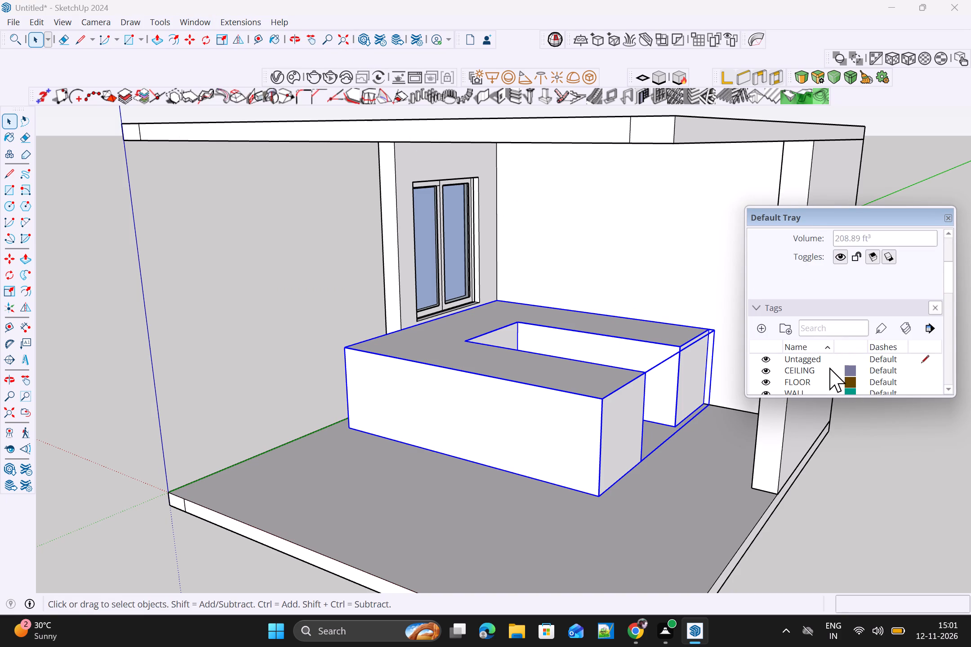
scroll(828, 370, down, 2)
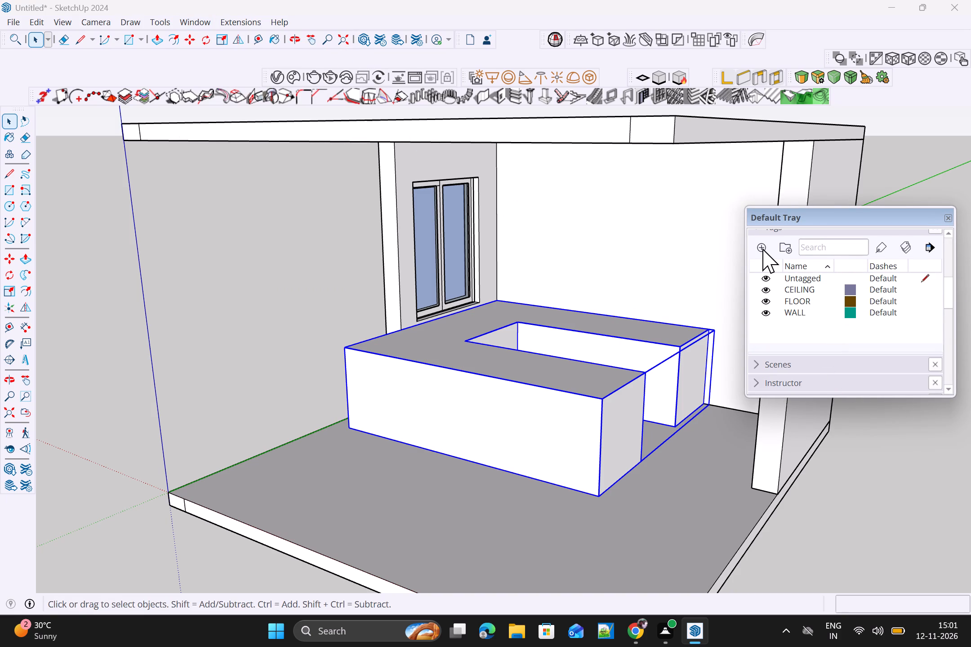
click(762, 250)
text(BASE)
key(Return)
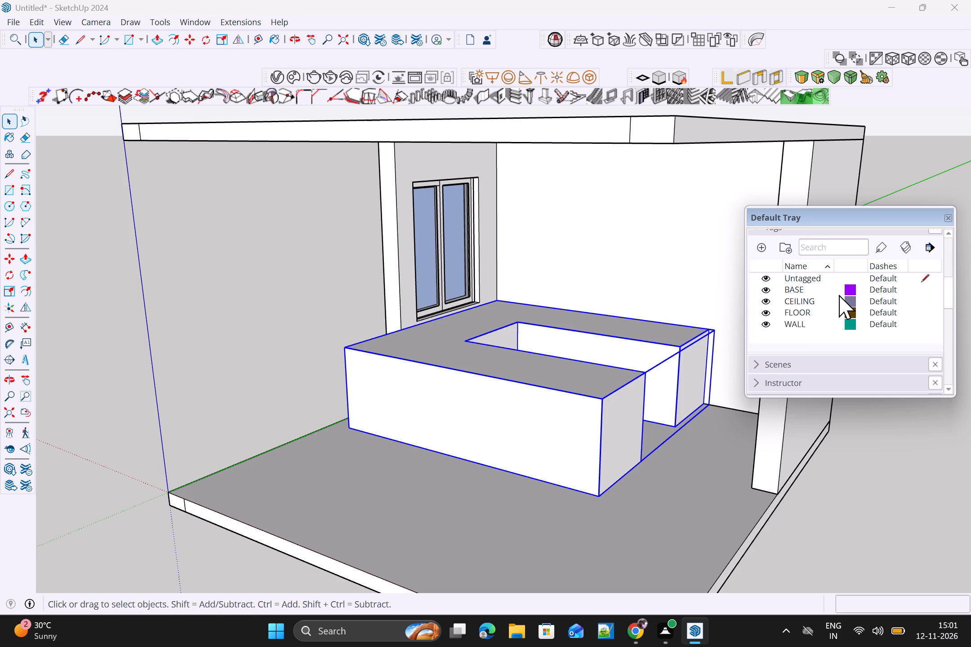
Assign the BASE tag to the U-shaped block group and close the Default Tray.
scroll(837, 294, up, 4)
click(863, 257)
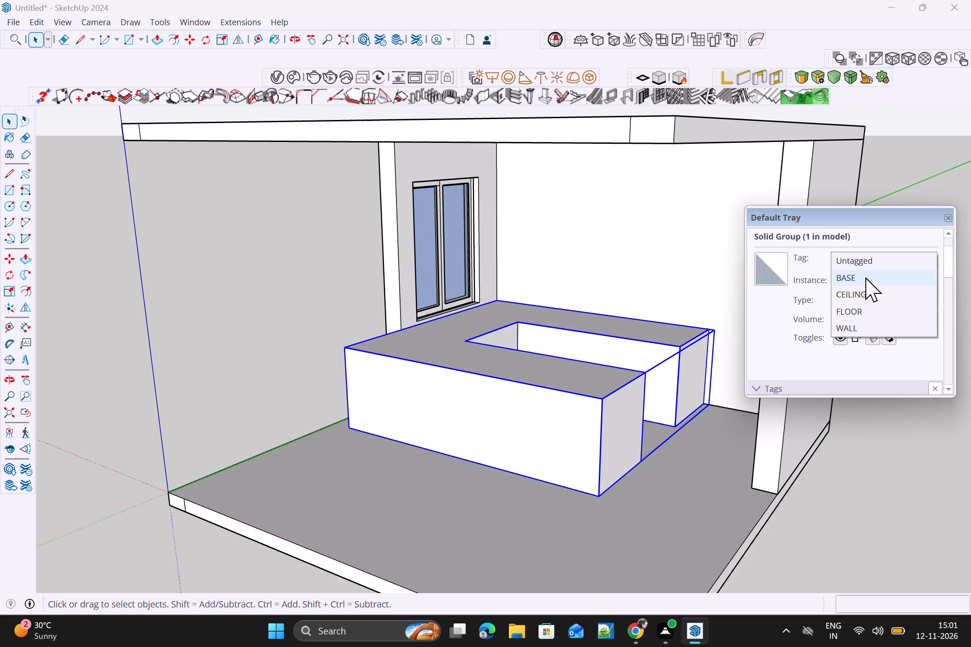
click(867, 275)
click(922, 449)
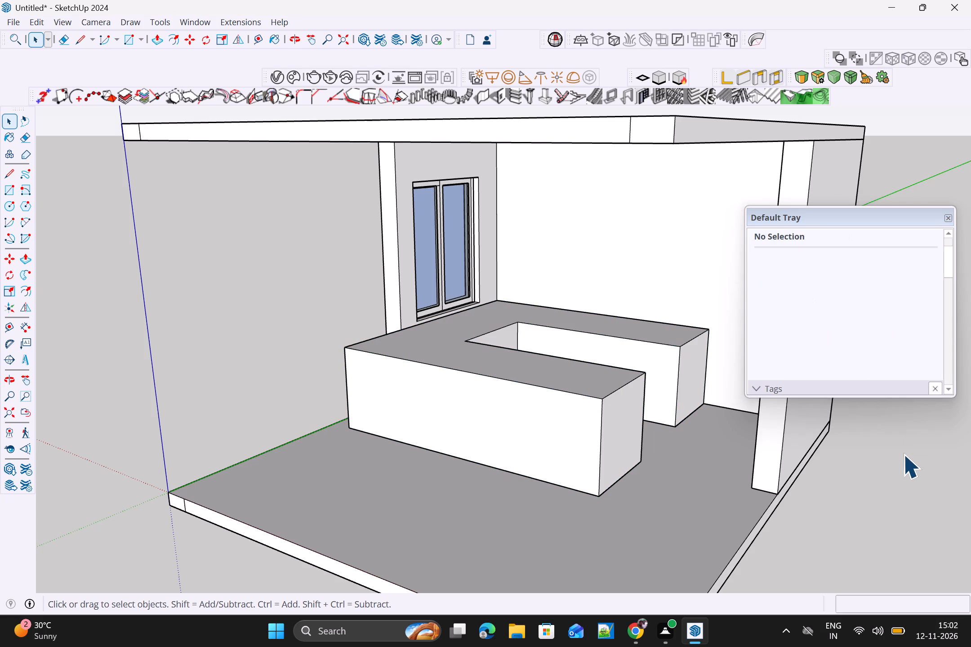
drag(902, 217, 966, 270)
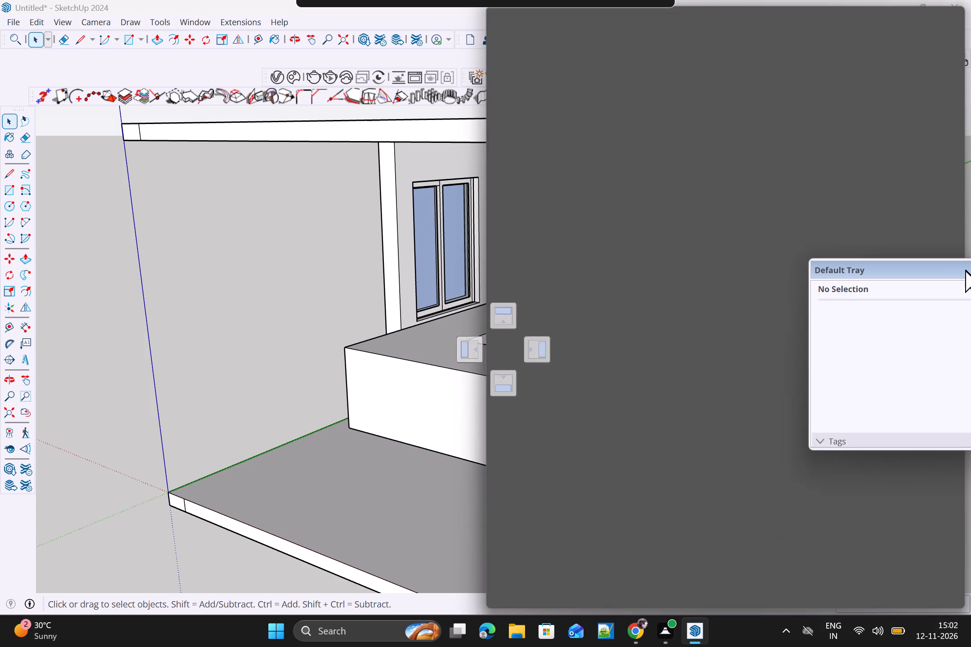
click(963, 9)
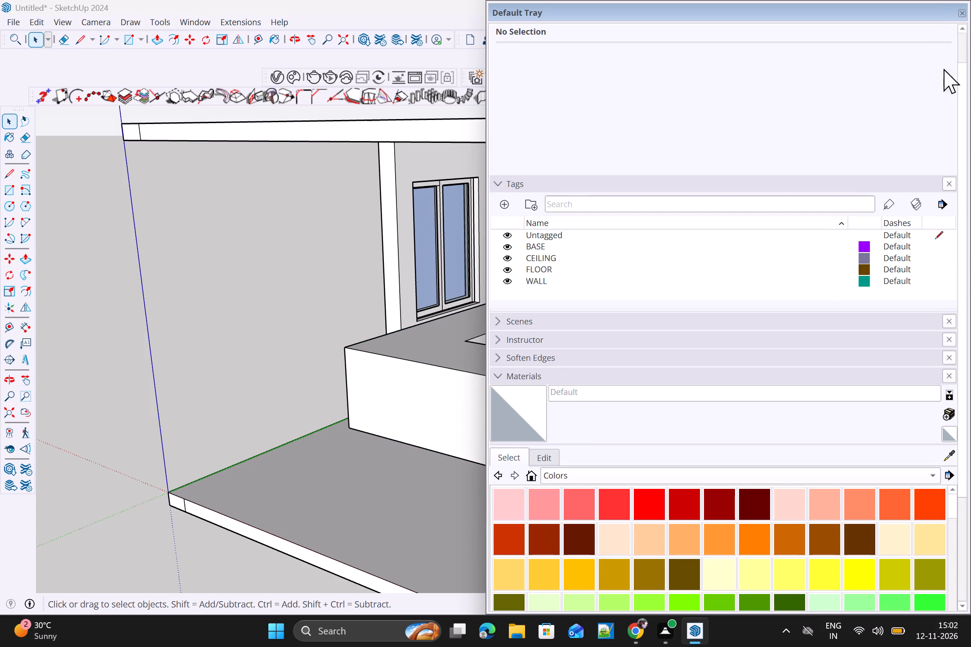
click(965, 9)
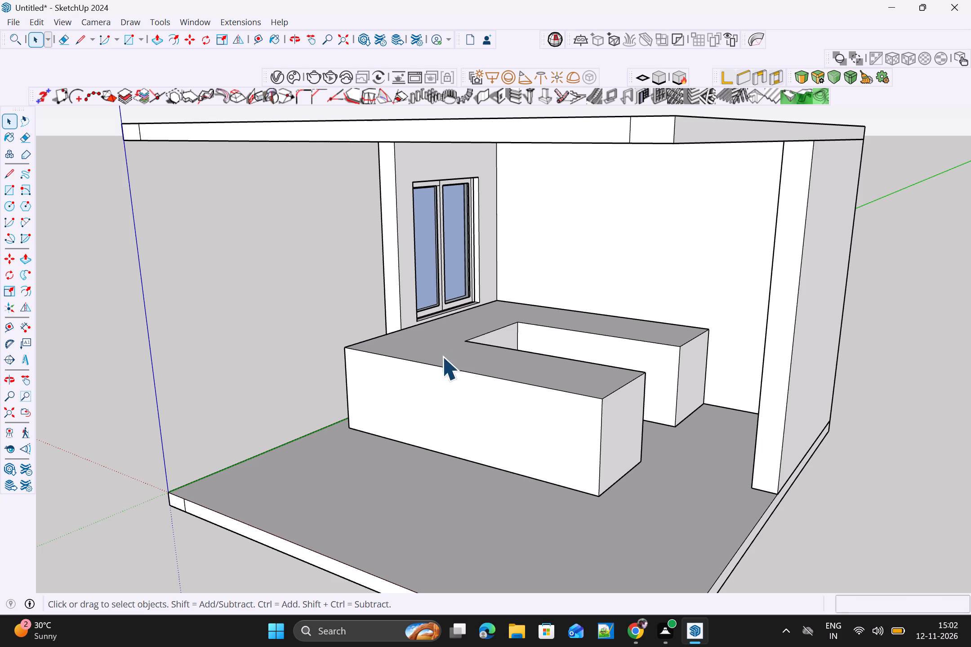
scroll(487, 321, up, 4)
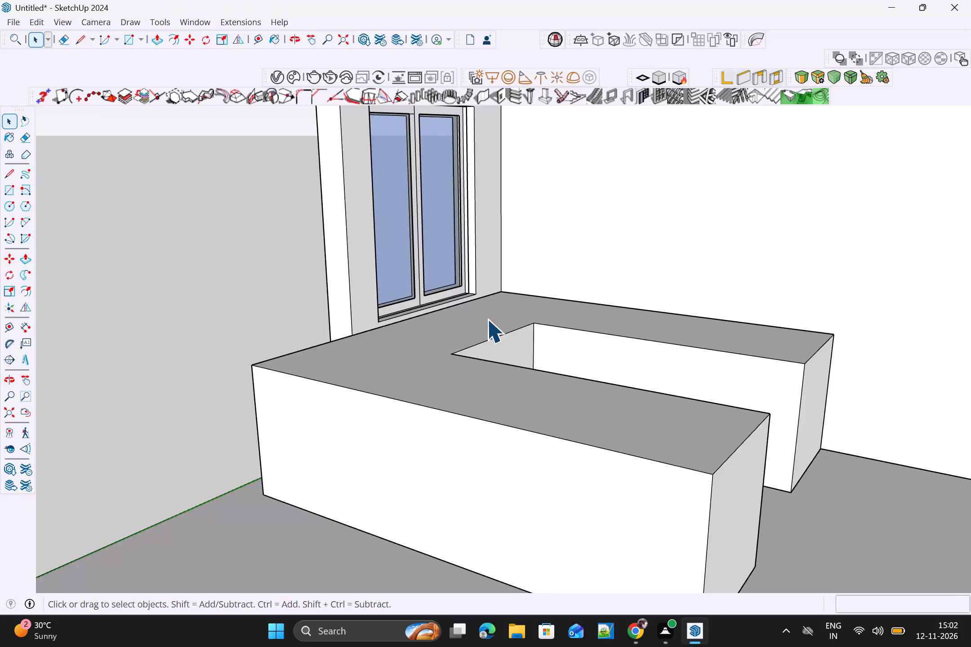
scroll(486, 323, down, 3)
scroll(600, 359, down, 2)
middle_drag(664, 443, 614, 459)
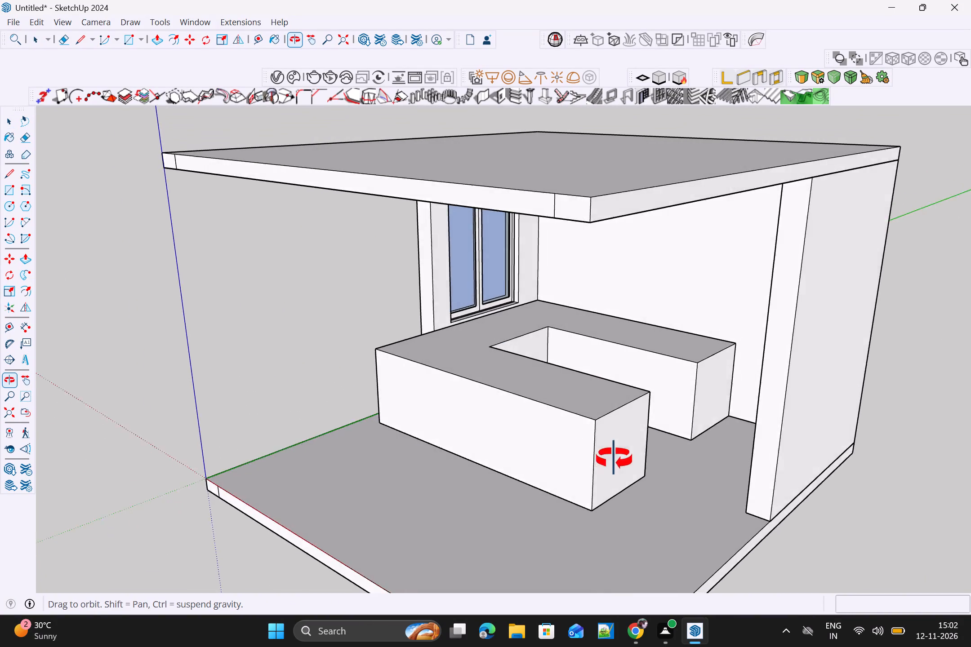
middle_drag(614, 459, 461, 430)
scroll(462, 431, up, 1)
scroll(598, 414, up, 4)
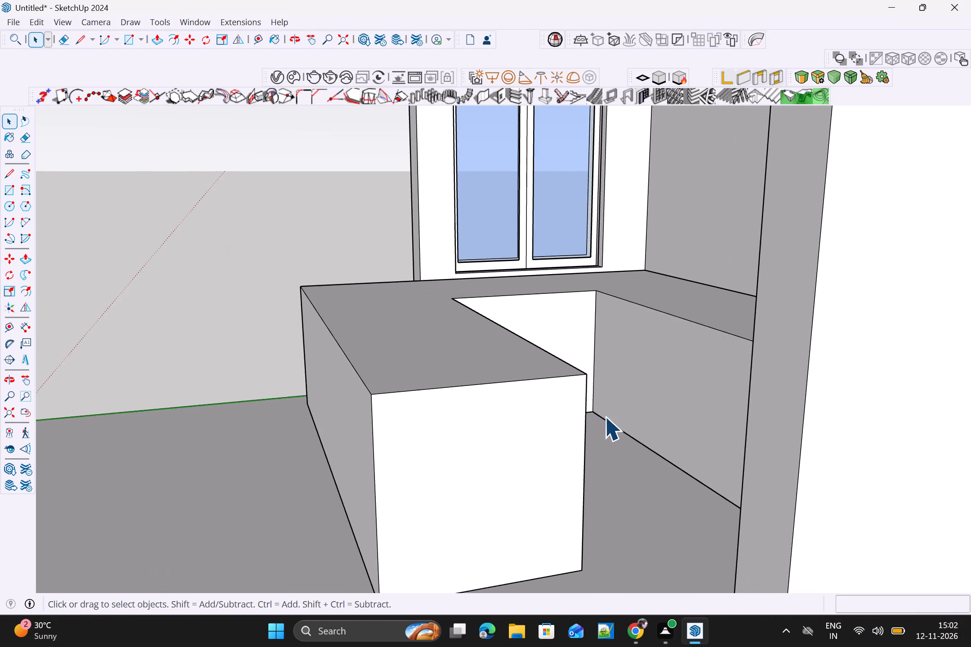
Select the wall group, show the Default Tray and hide the WALL and CEILING tags.
middle_drag(605, 423, 579, 439)
scroll(600, 407, up, 1)
scroll(591, 405, down, 4)
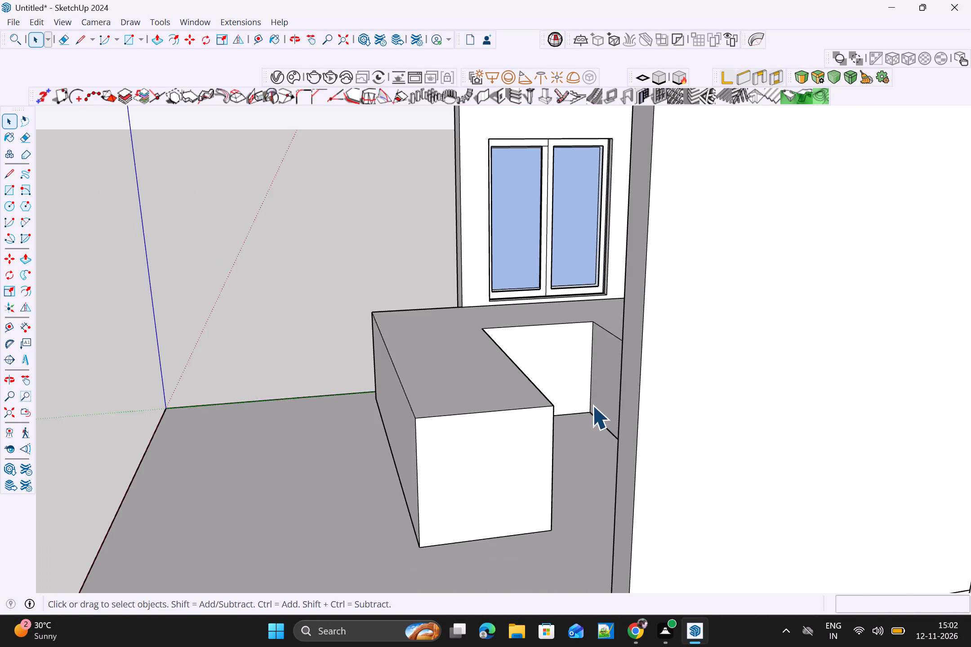
scroll(592, 405, down, 3)
click(663, 408)
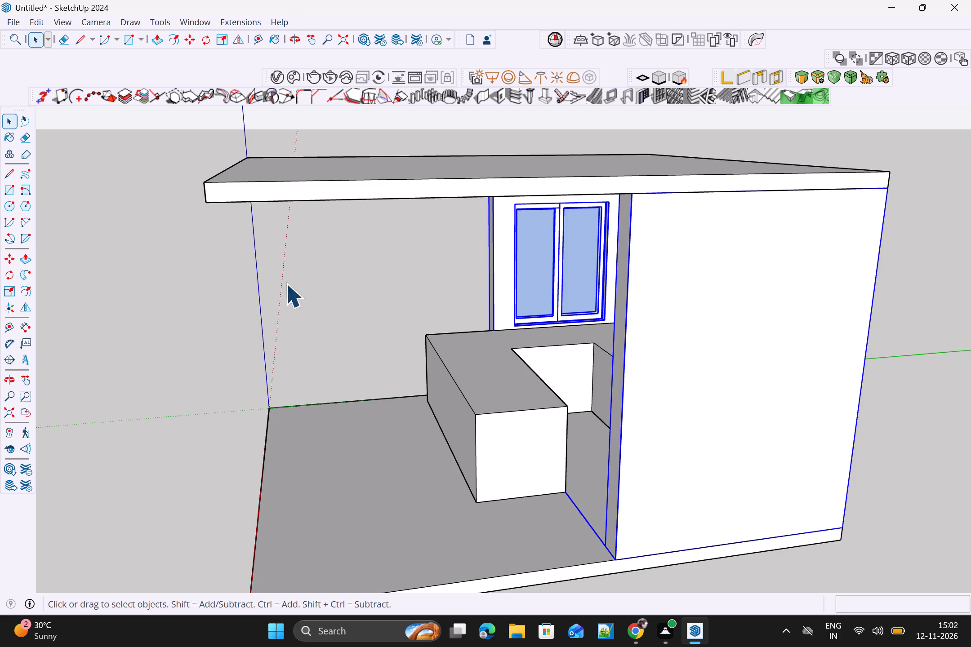
click(192, 15)
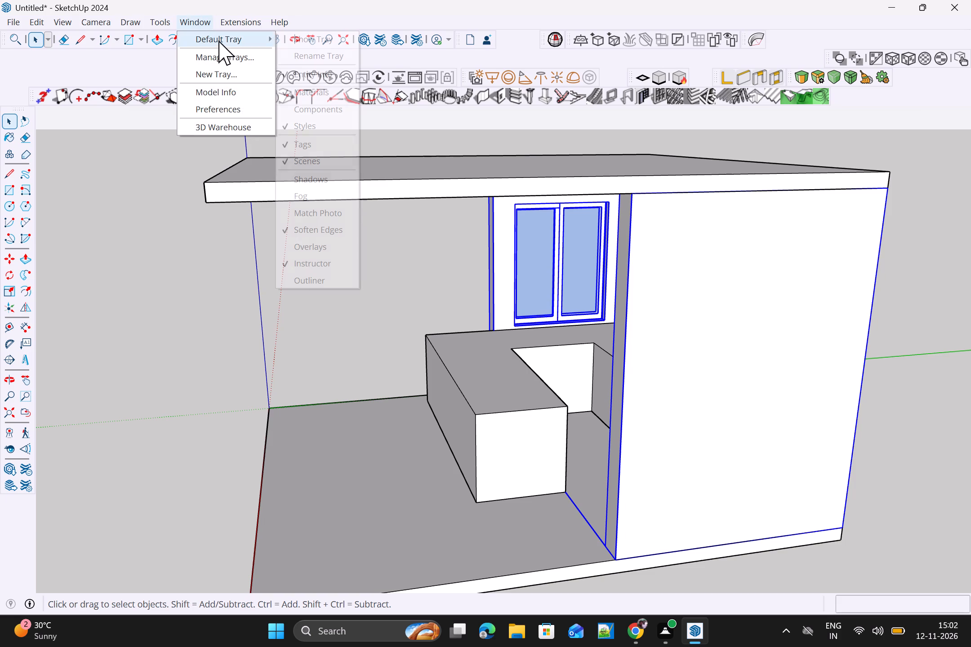
click(219, 38)
click(339, 44)
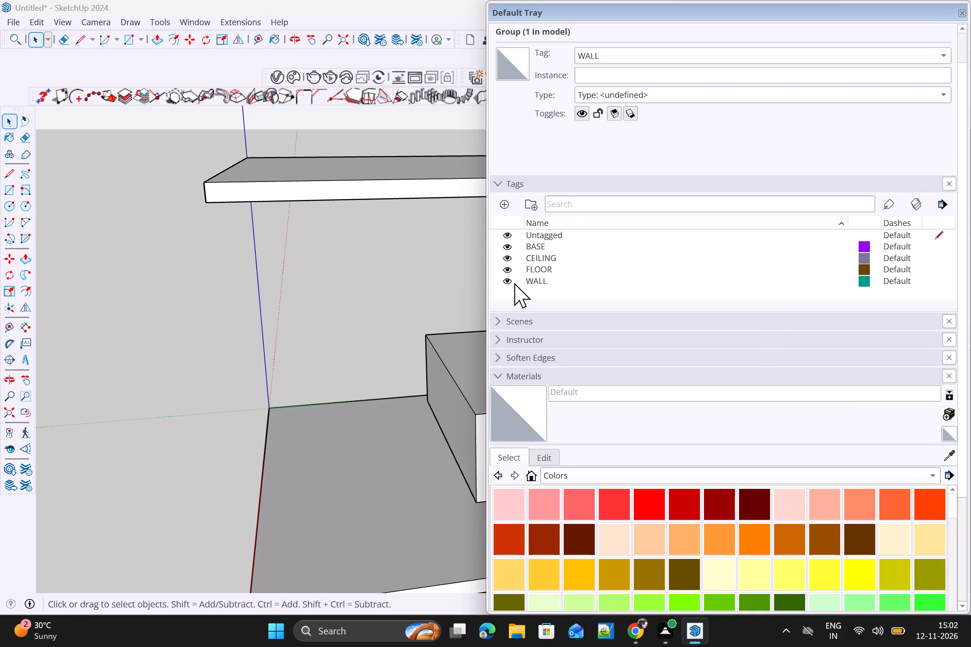
click(507, 282)
scroll(476, 288, down, 4)
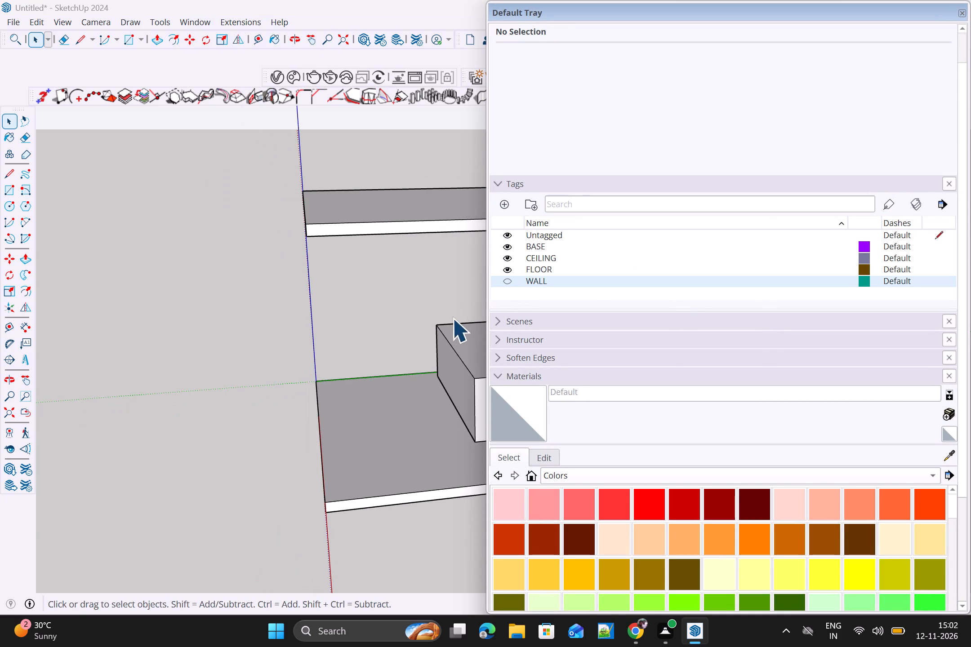
middle_drag(448, 343, 599, 329)
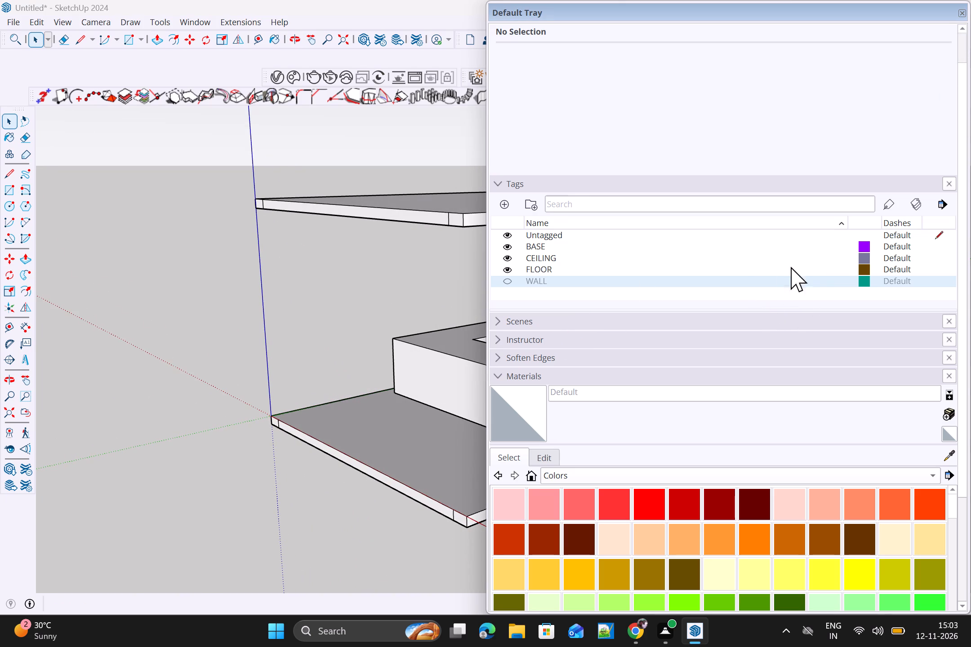
click(505, 257)
scroll(506, 260, down, 4)
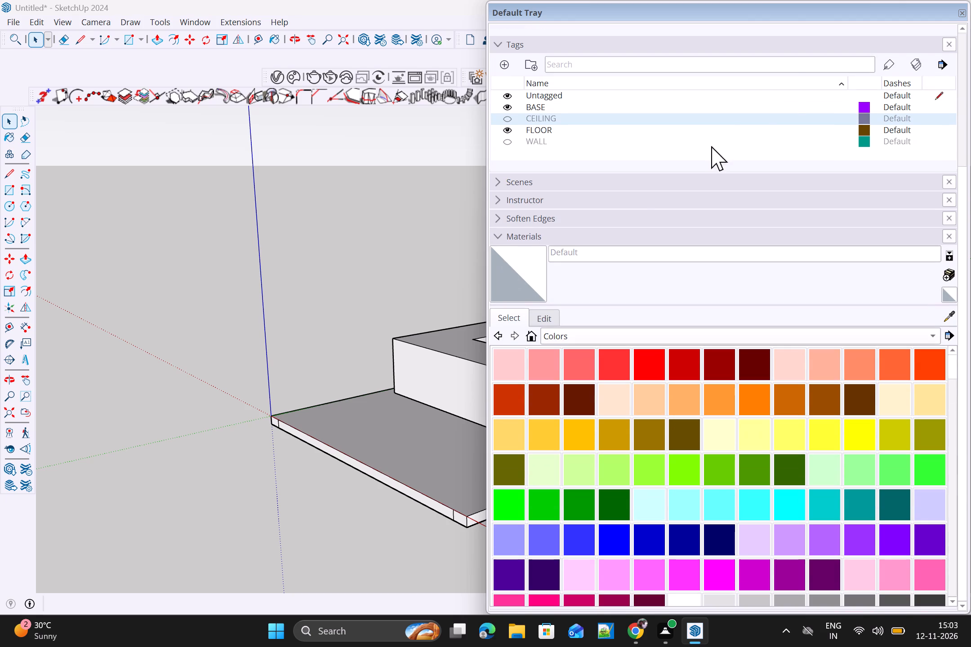
scroll(790, 132, up, 2)
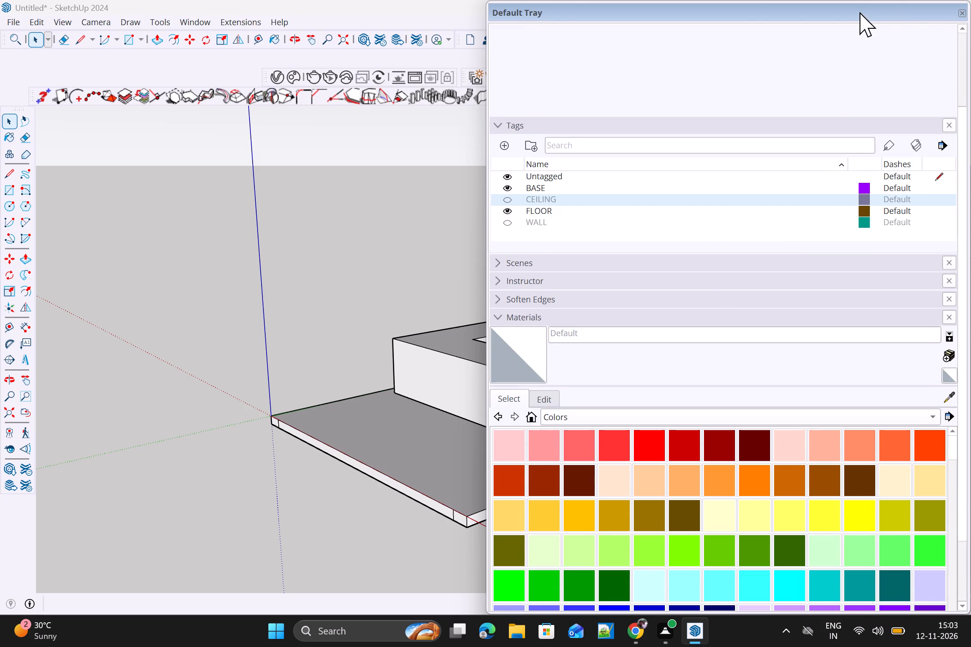
Move the Default Tray down and narrow it so the whole U-shaped block is unobstructed.
drag(806, 4, 808, 19)
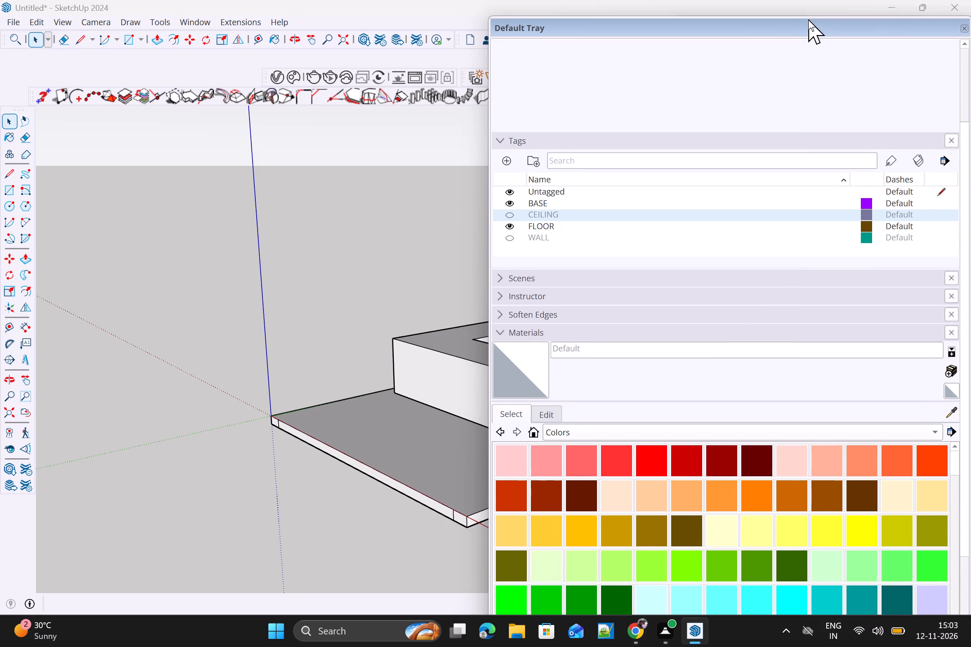
drag(808, 19, 908, 360)
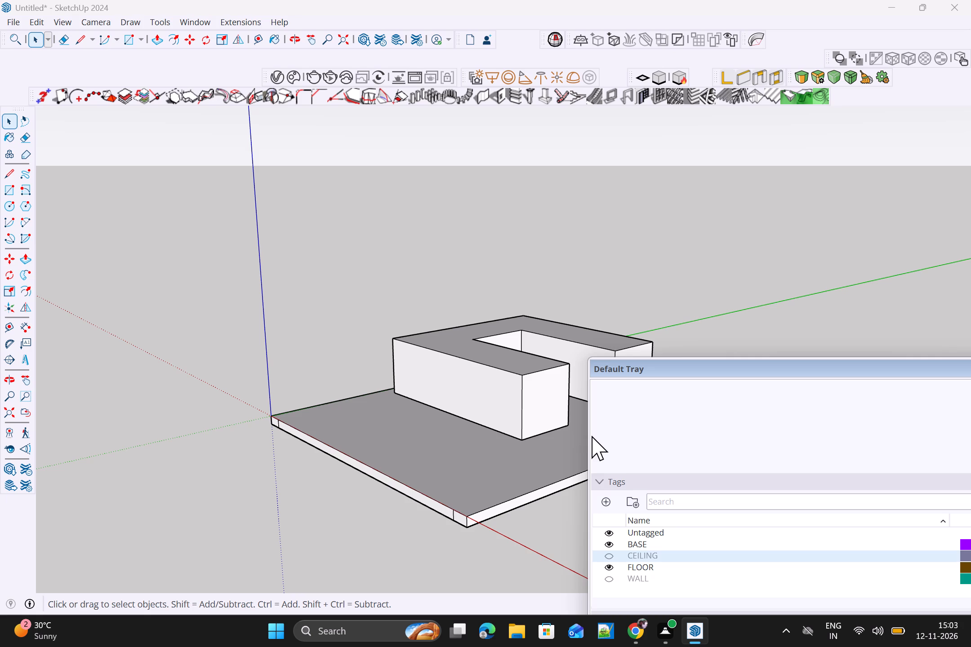
drag(587, 437, 770, 439)
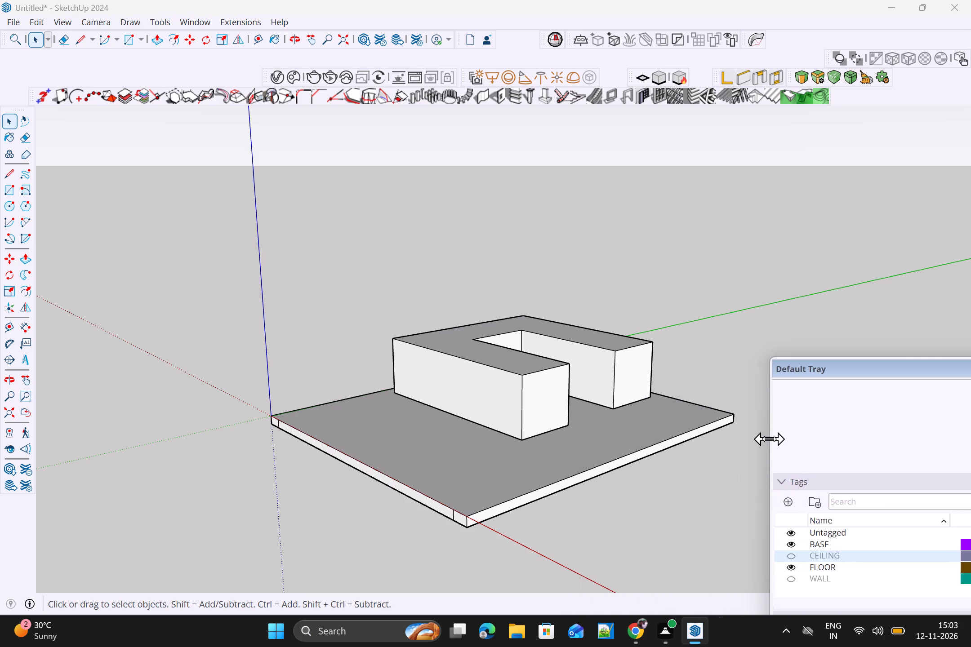
drag(770, 439, 793, 439)
Draw a rectangle over the full top of the U-shaped block's arm nearest the origin, extending to the block's back edge.
scroll(656, 390, down, 3)
scroll(691, 427, up, 1)
middle_drag(684, 445, 537, 454)
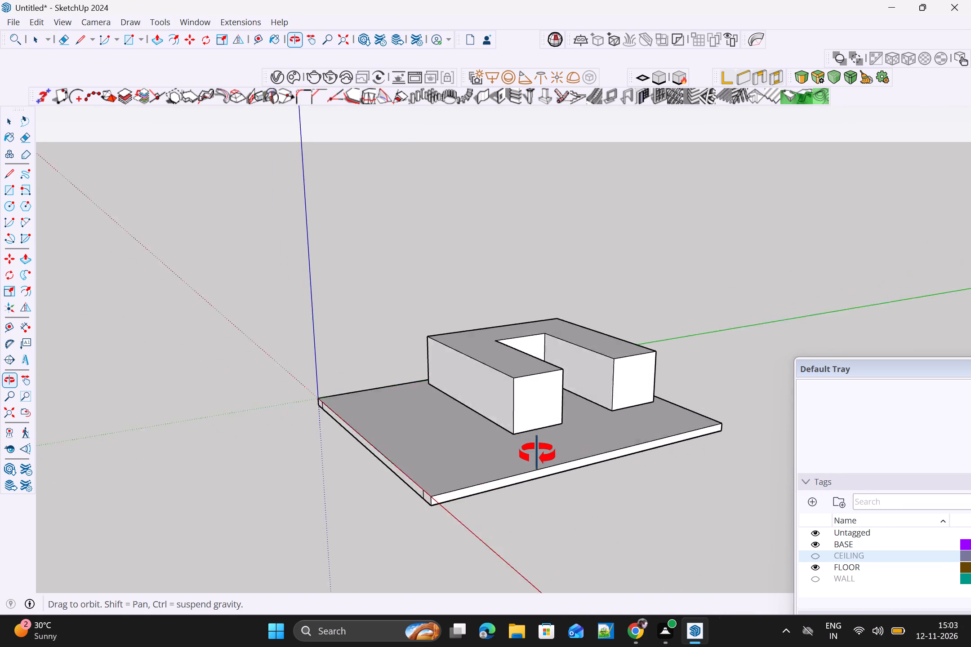
middle_drag(537, 454, 465, 511)
scroll(666, 347, up, 3)
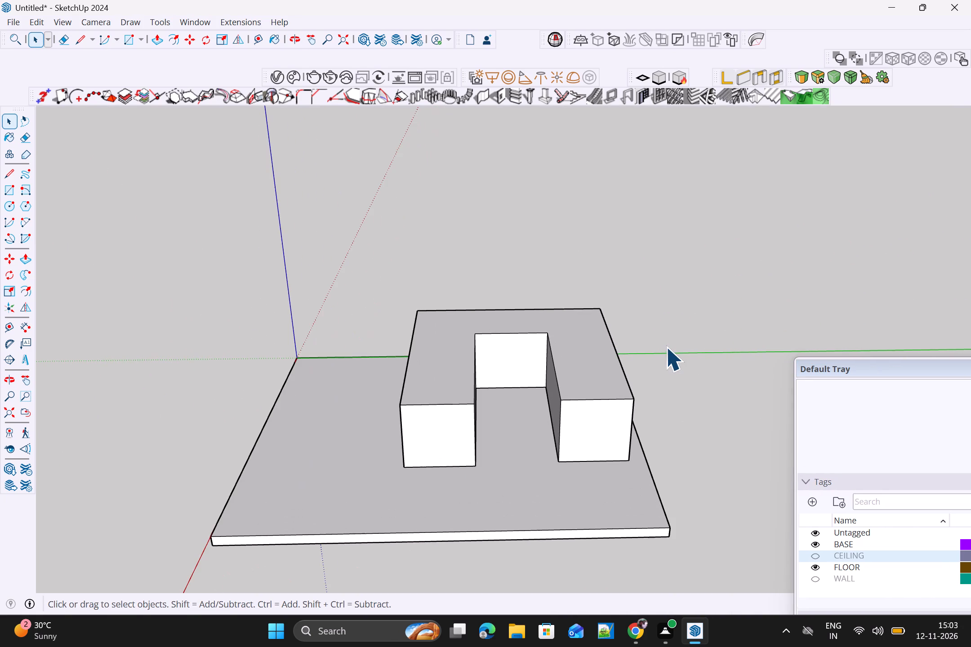
key(r)
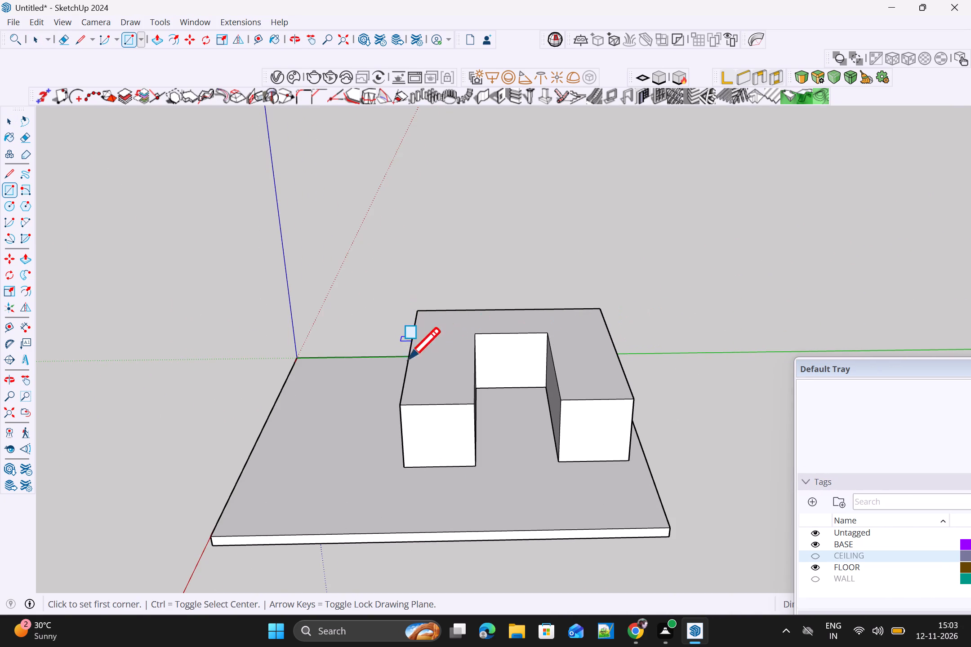
click(401, 404)
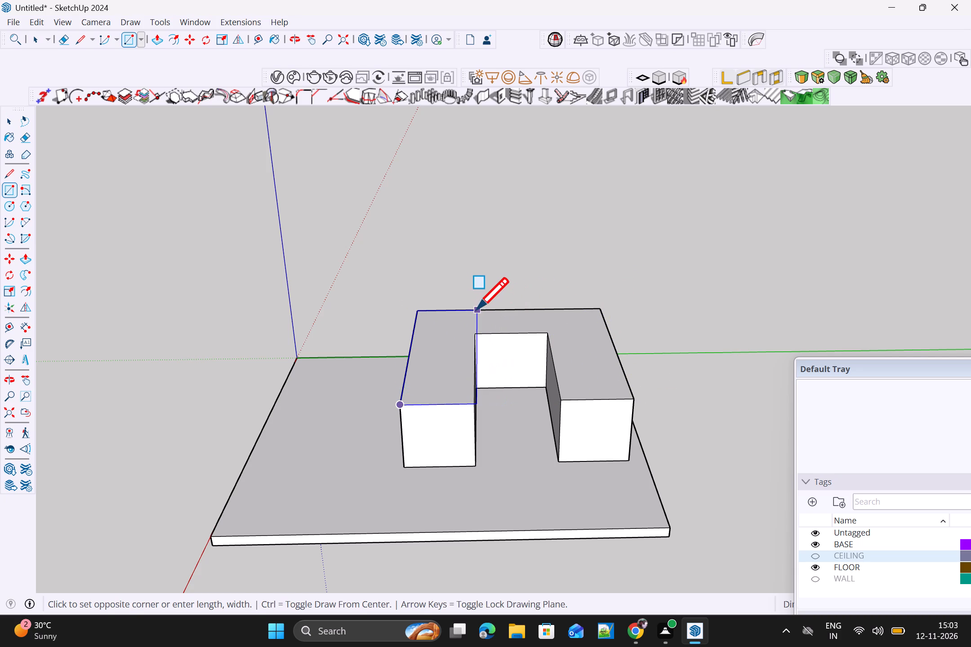
scroll(474, 310, up, 5)
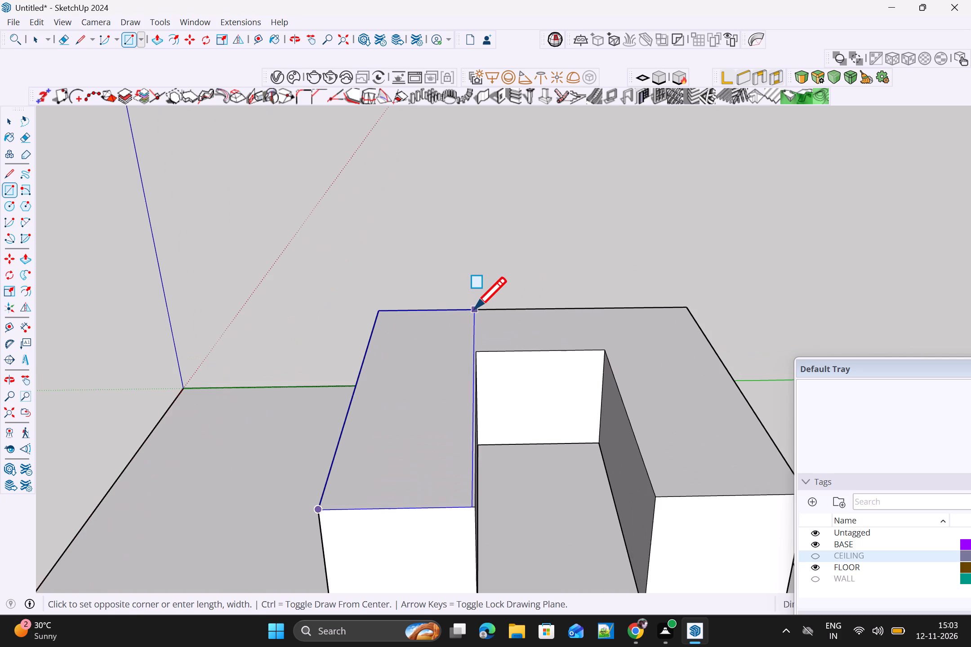
click(476, 311)
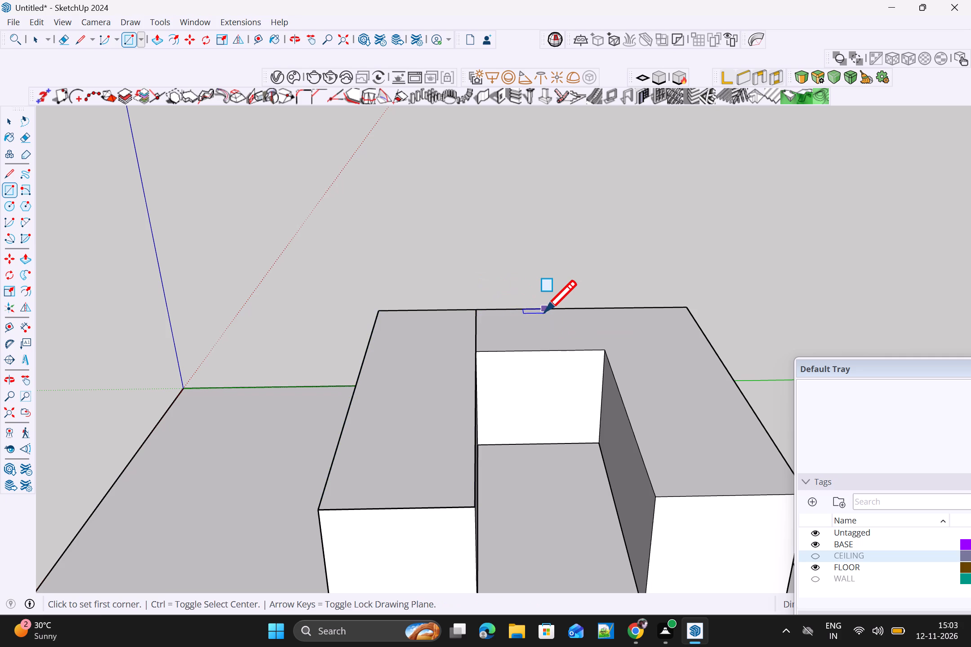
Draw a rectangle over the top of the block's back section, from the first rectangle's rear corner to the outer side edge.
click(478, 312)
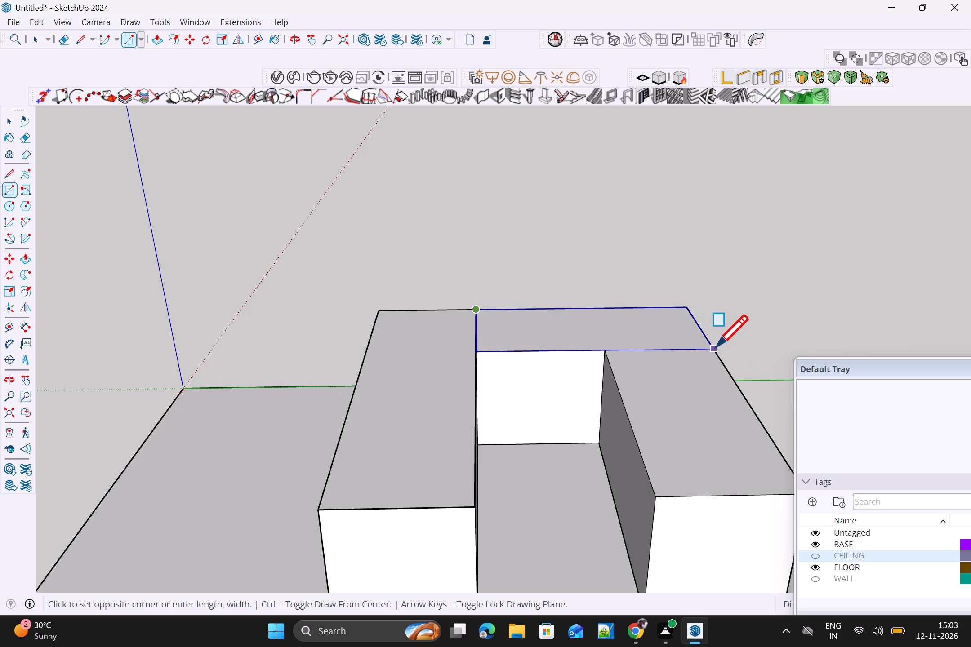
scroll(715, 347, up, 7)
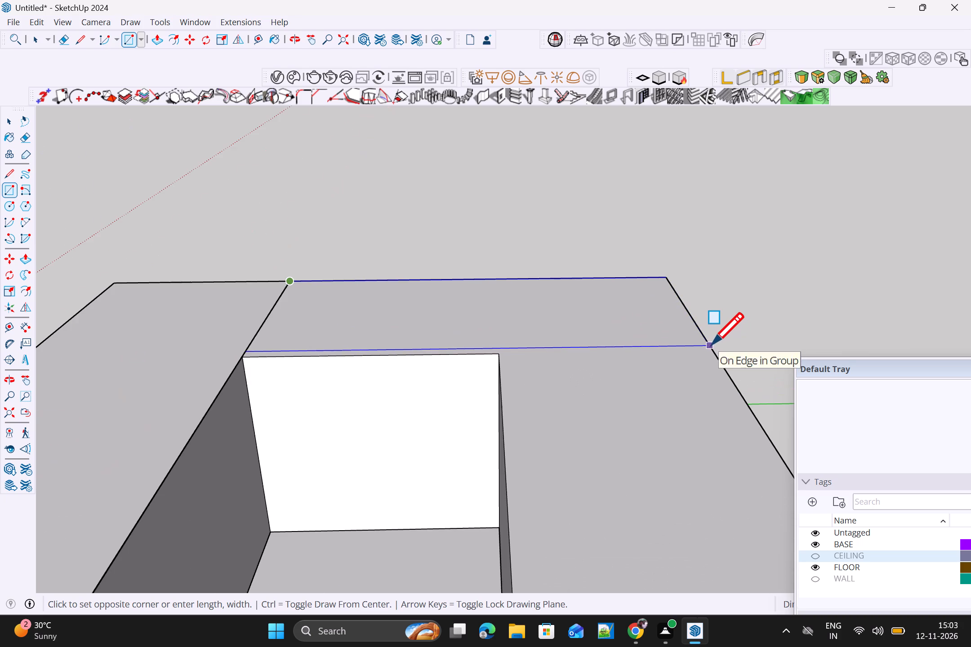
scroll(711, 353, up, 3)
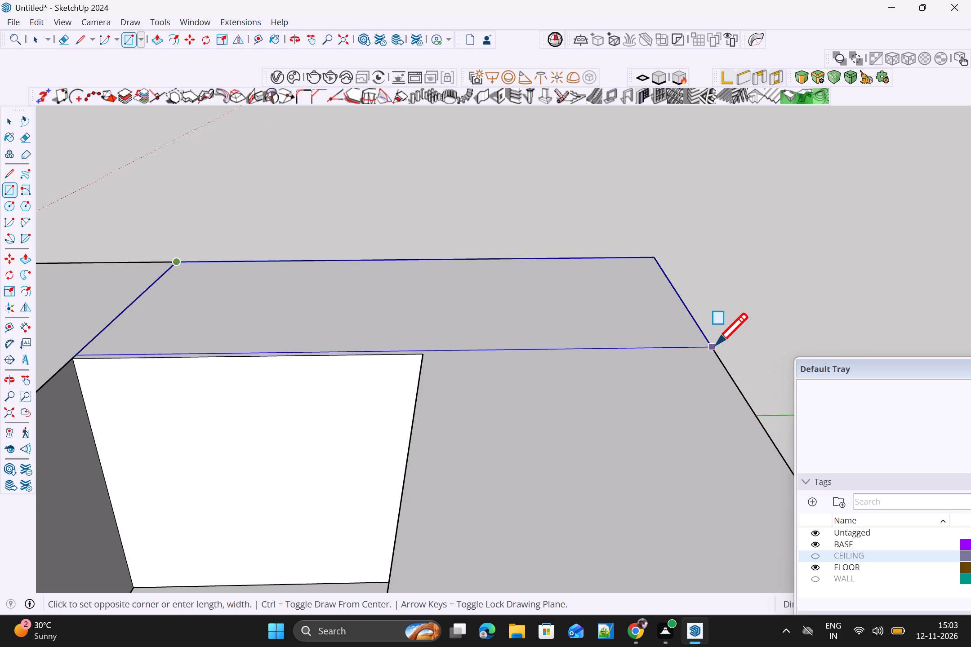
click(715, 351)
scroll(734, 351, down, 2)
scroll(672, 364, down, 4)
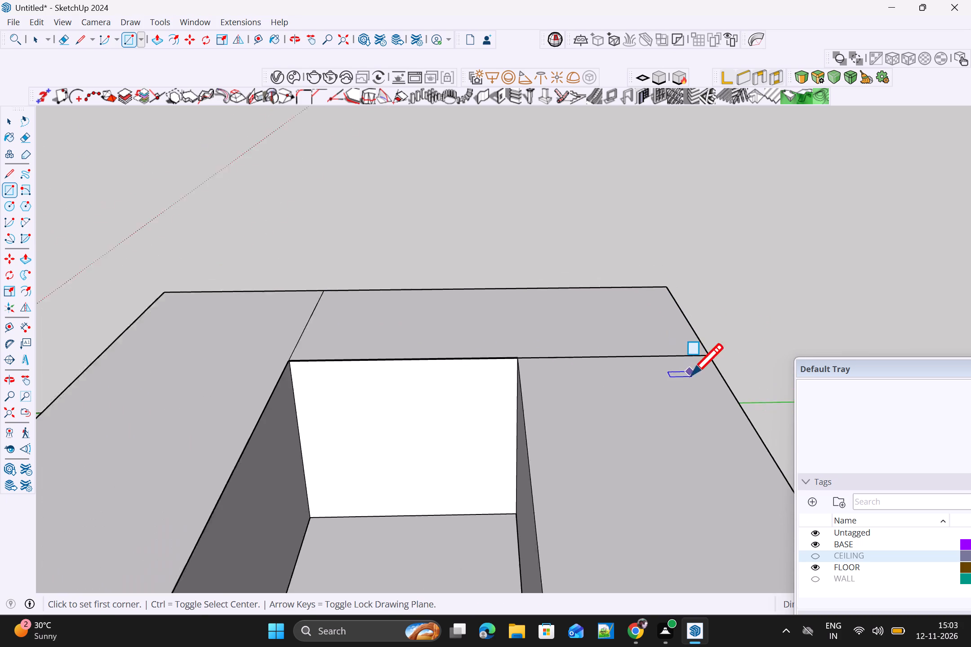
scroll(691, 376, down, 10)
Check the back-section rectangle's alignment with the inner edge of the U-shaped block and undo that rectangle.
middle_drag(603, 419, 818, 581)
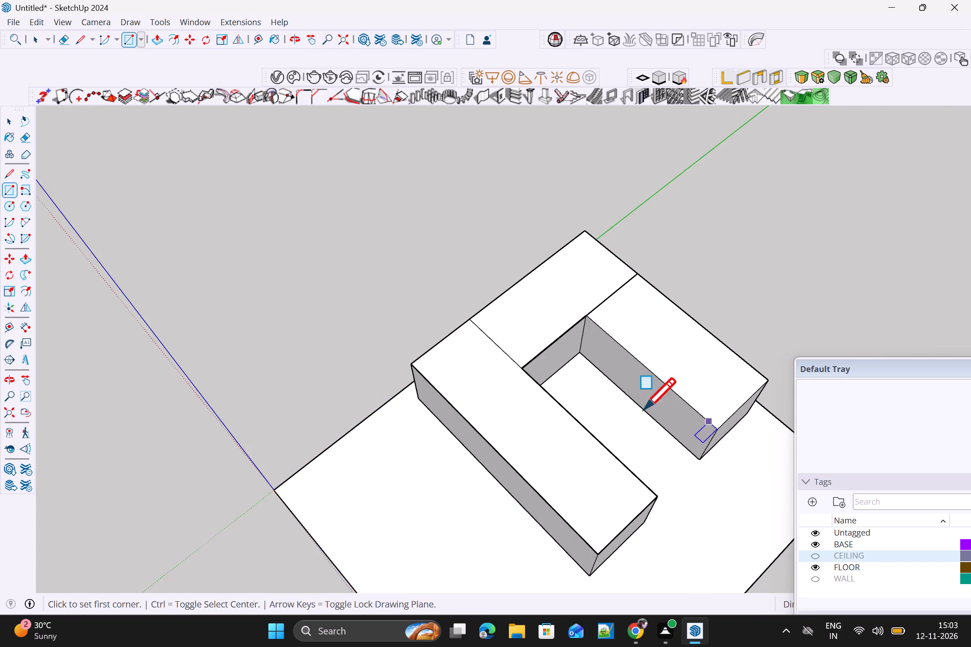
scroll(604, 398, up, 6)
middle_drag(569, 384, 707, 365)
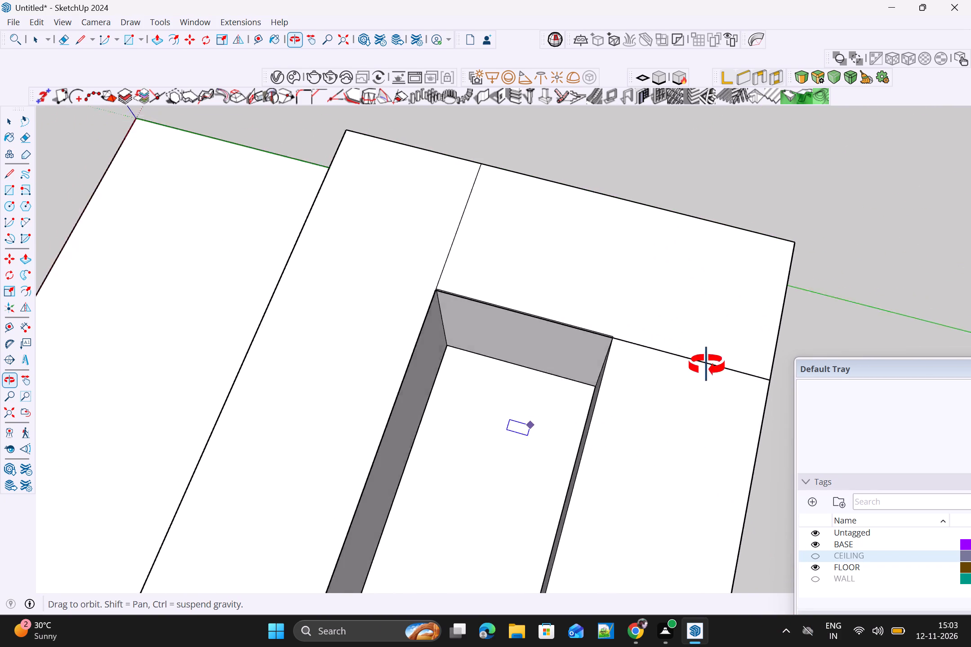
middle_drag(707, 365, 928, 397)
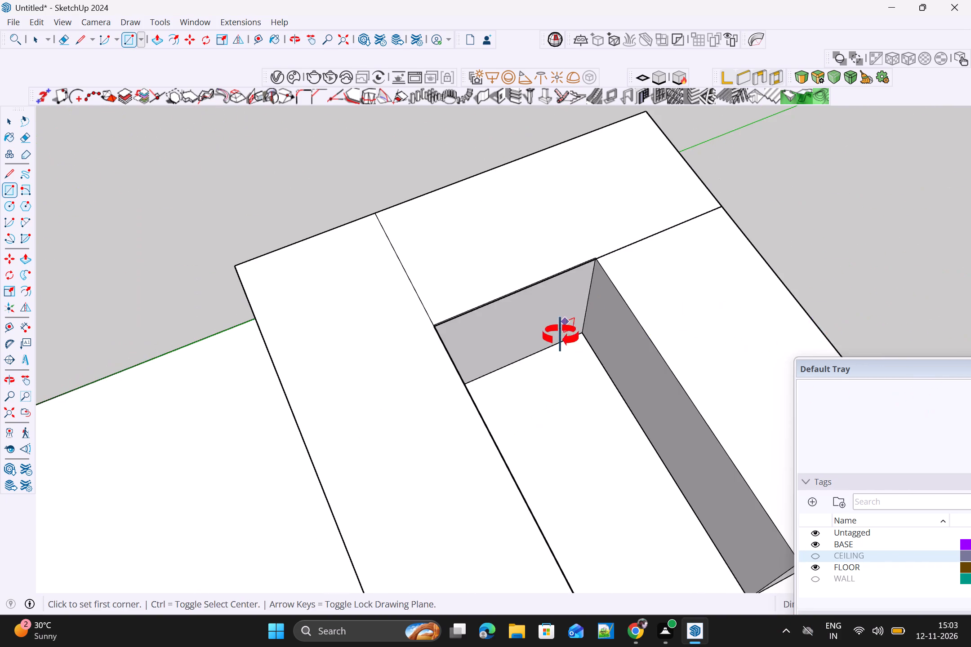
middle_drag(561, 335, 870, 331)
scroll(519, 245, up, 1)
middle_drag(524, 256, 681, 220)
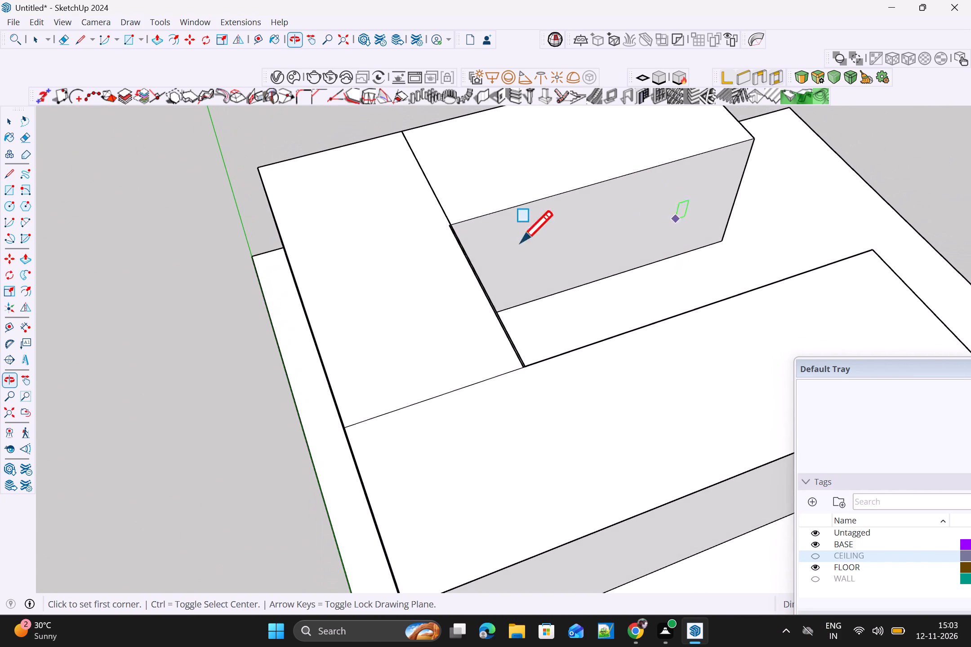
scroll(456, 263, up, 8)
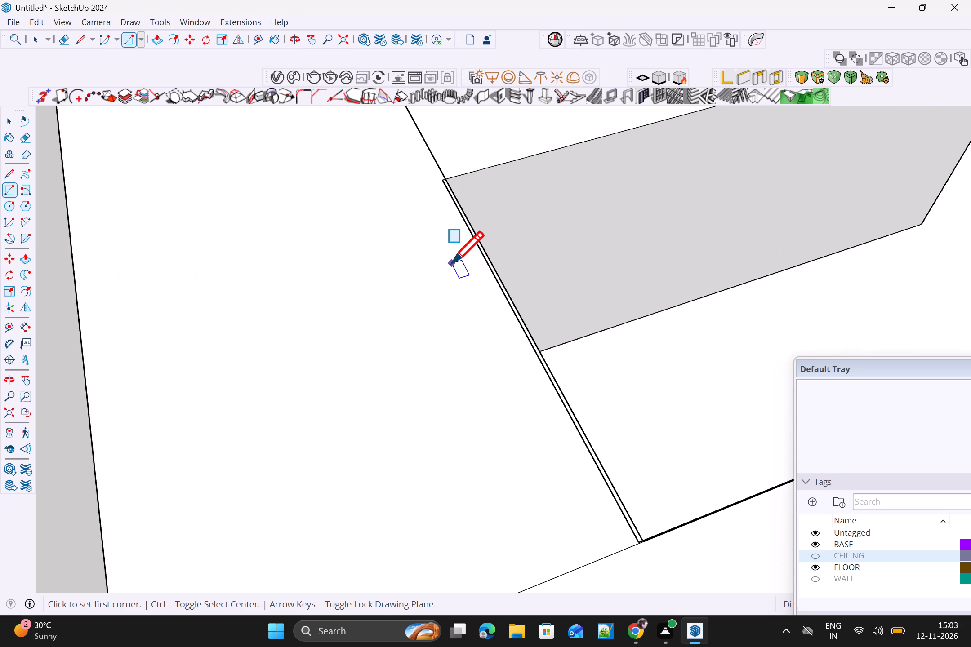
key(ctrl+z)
Draw a rectangle over the block's back section, from the inner corner at the first arm to the opposite outer back corner.
scroll(453, 268, down, 4)
scroll(494, 294, down, 4)
scroll(548, 322, down, 6)
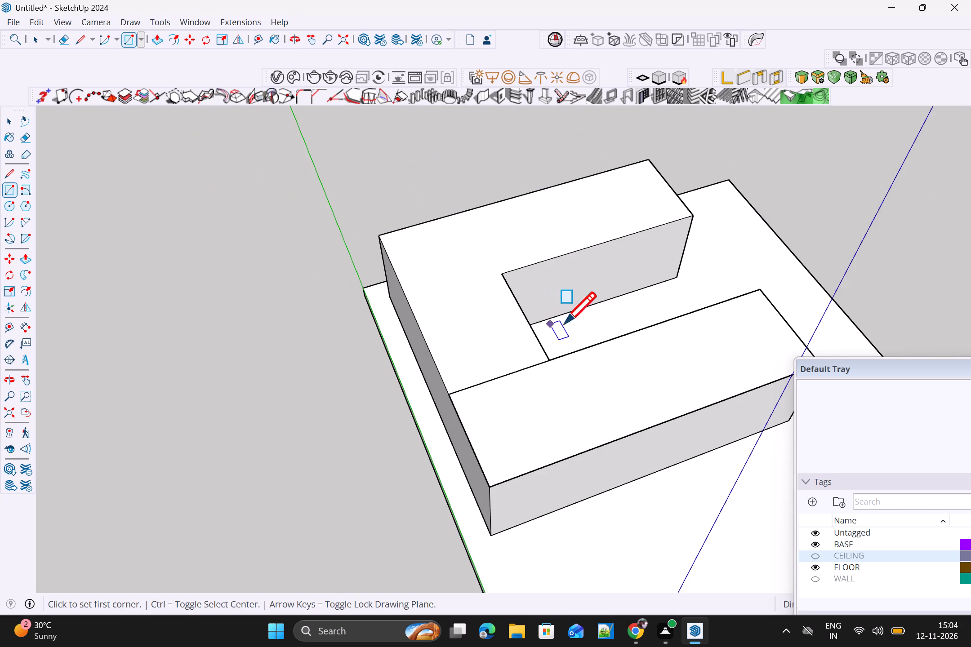
middle_drag(584, 355, 145, 256)
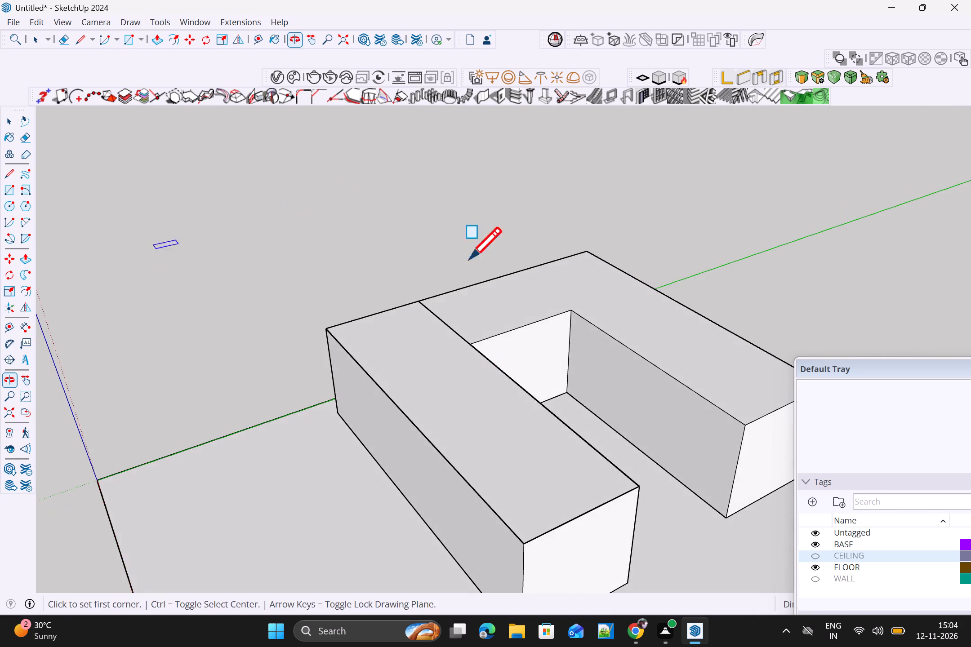
middle_drag(656, 336, 307, 376)
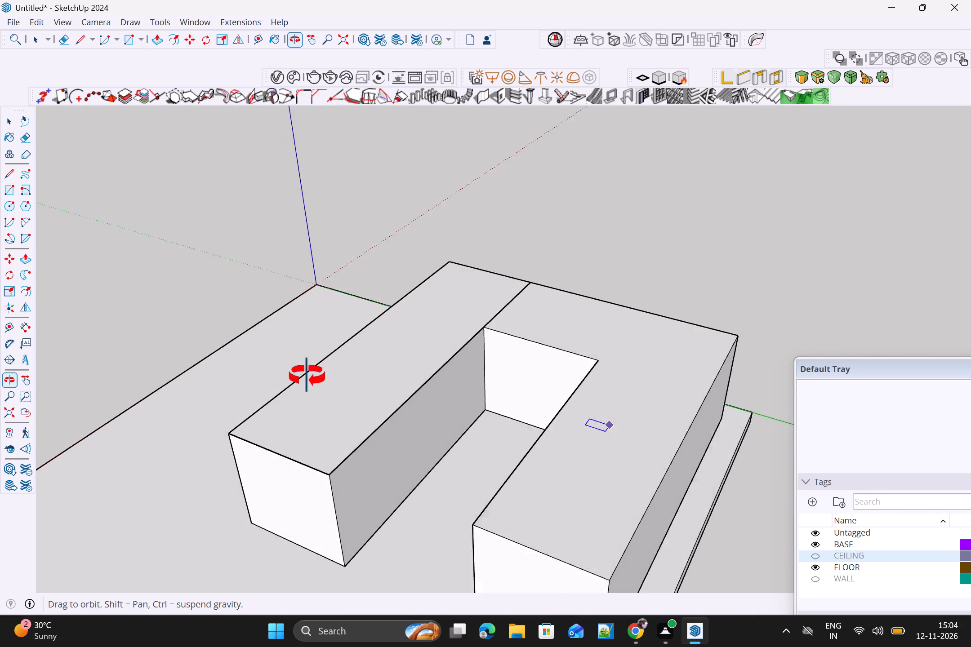
middle_drag(307, 376, 306, 378)
click(489, 325)
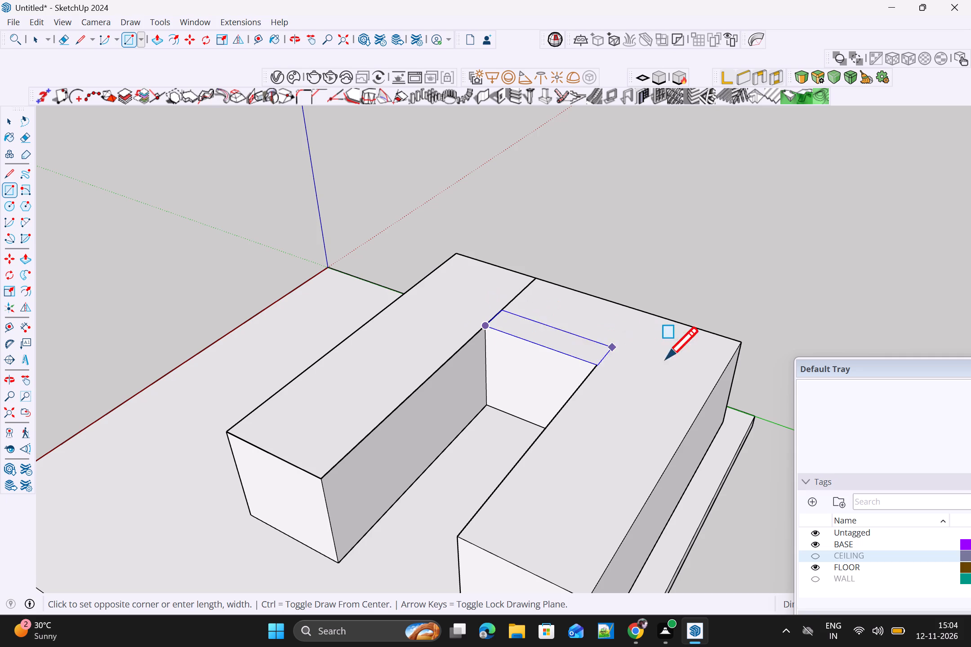
click(743, 343)
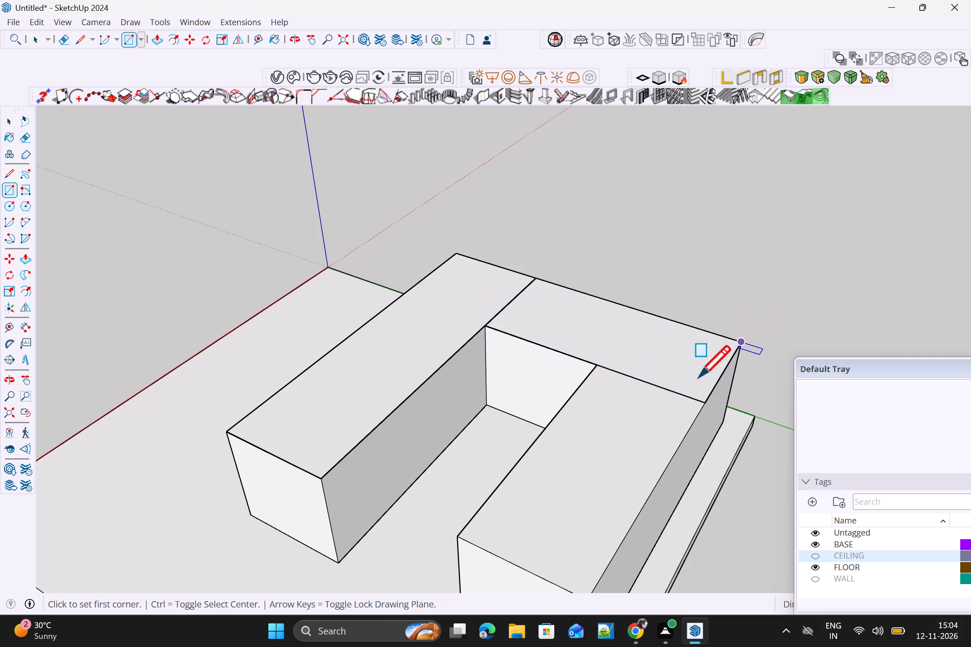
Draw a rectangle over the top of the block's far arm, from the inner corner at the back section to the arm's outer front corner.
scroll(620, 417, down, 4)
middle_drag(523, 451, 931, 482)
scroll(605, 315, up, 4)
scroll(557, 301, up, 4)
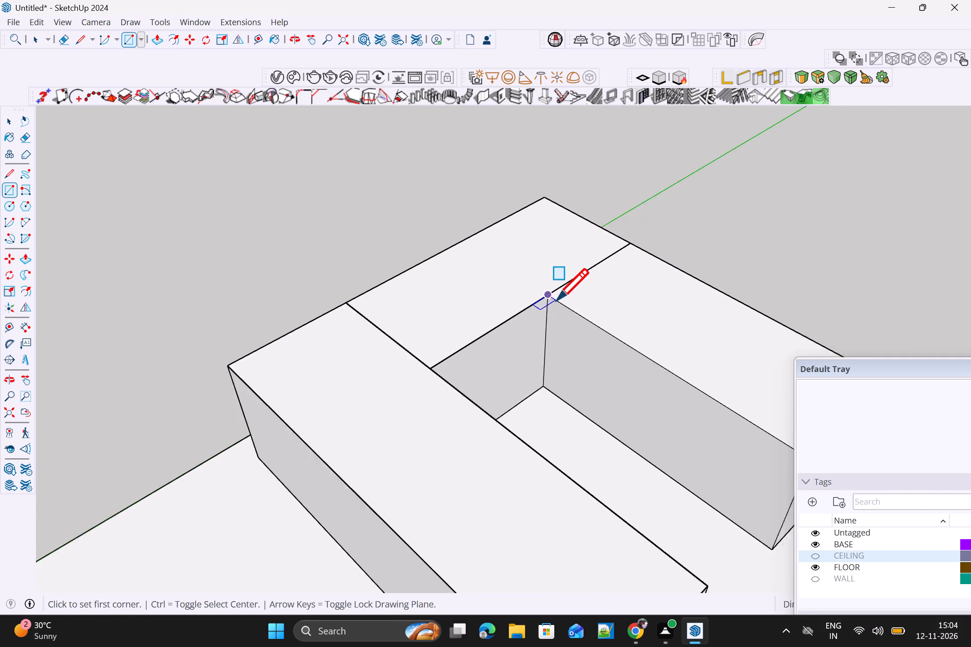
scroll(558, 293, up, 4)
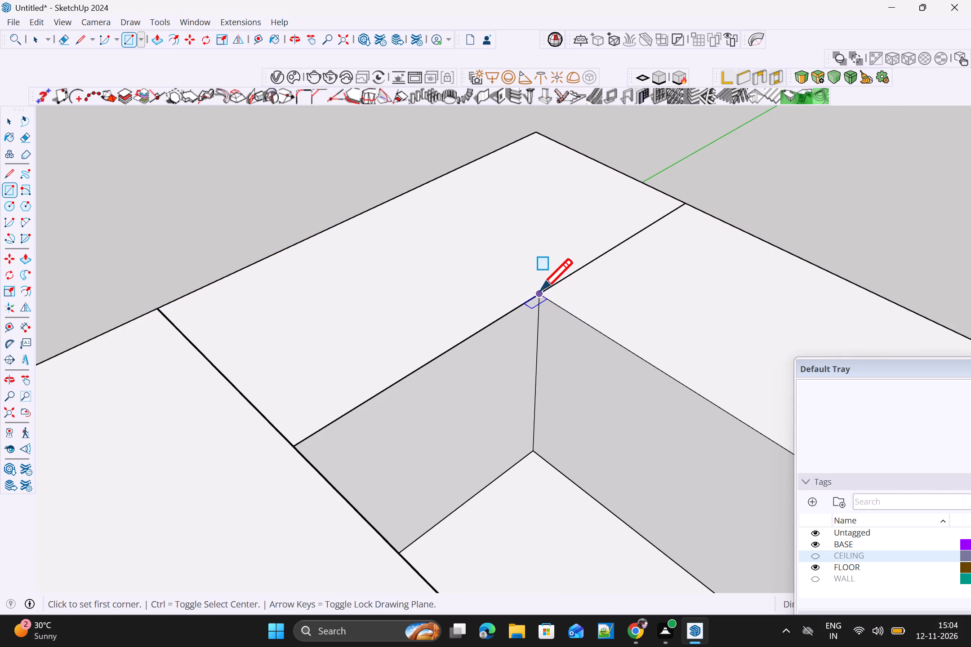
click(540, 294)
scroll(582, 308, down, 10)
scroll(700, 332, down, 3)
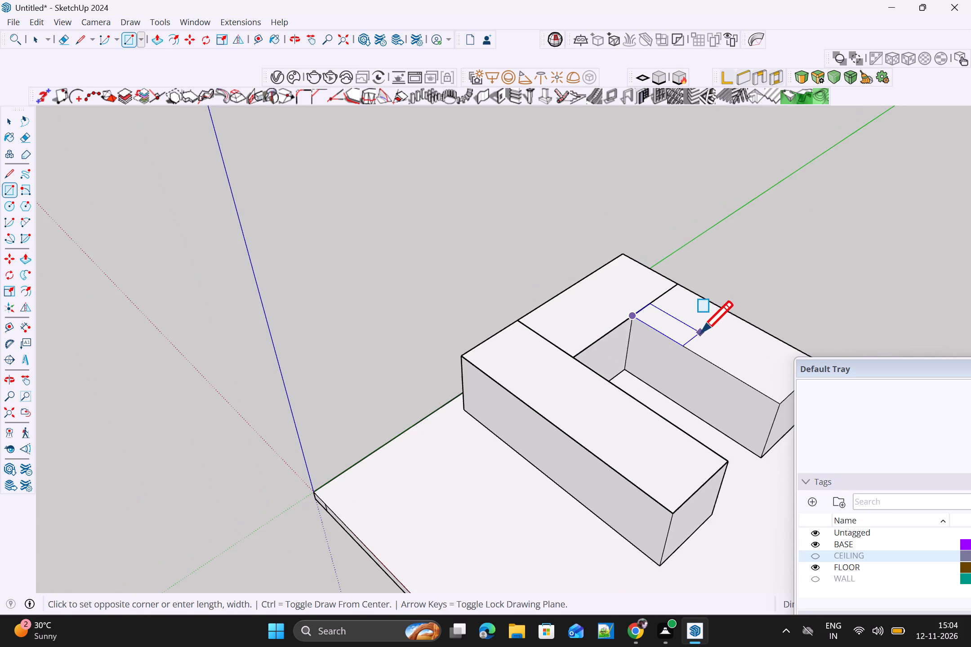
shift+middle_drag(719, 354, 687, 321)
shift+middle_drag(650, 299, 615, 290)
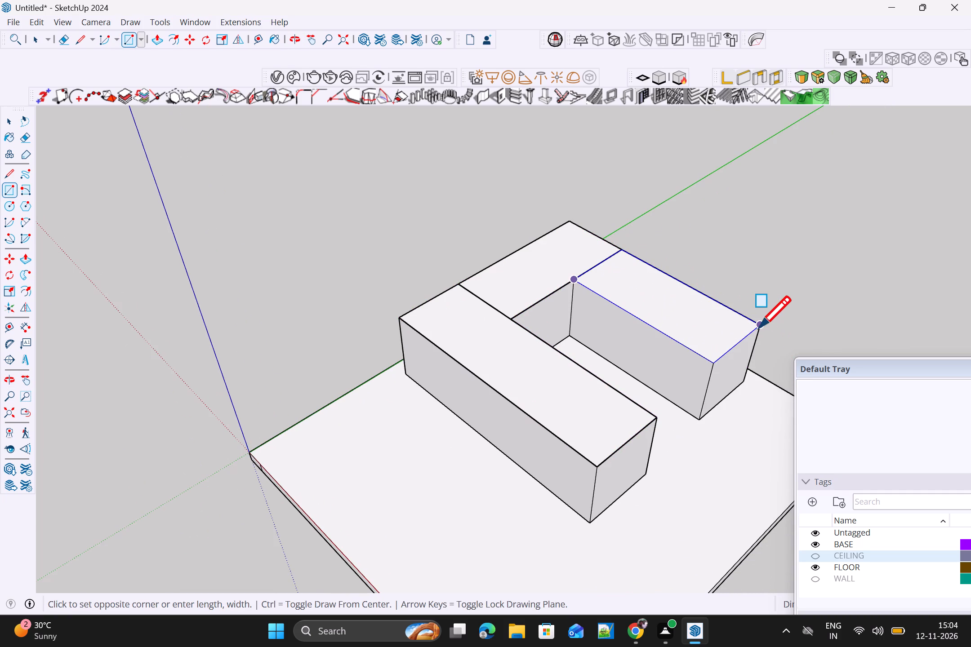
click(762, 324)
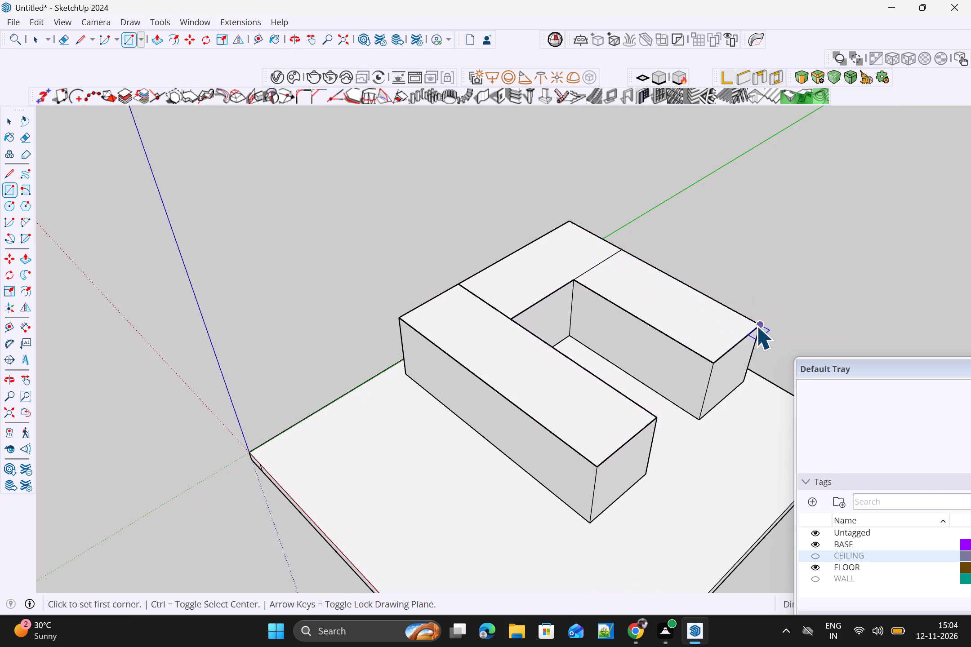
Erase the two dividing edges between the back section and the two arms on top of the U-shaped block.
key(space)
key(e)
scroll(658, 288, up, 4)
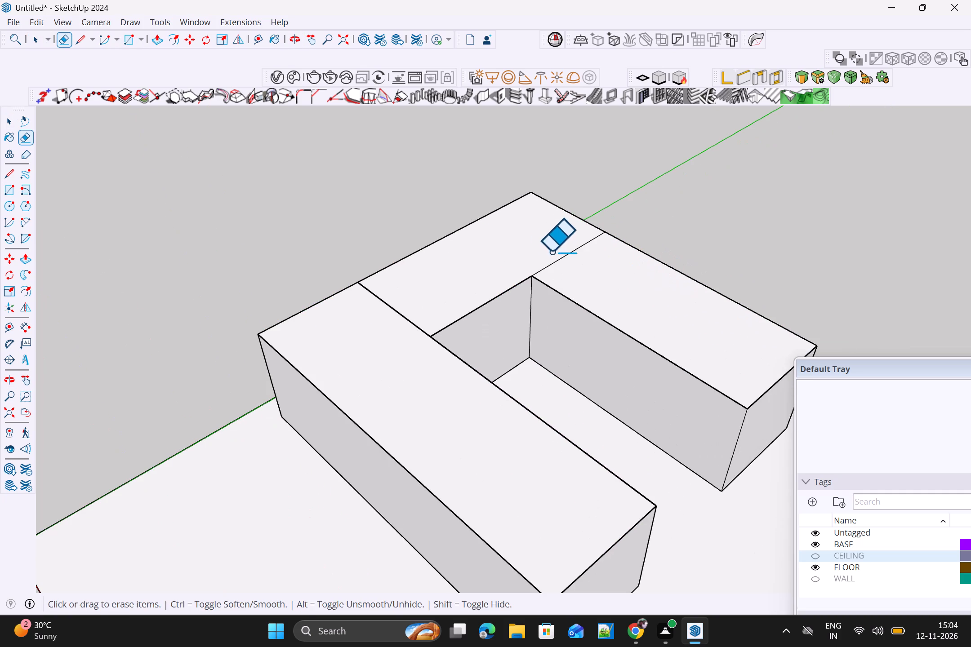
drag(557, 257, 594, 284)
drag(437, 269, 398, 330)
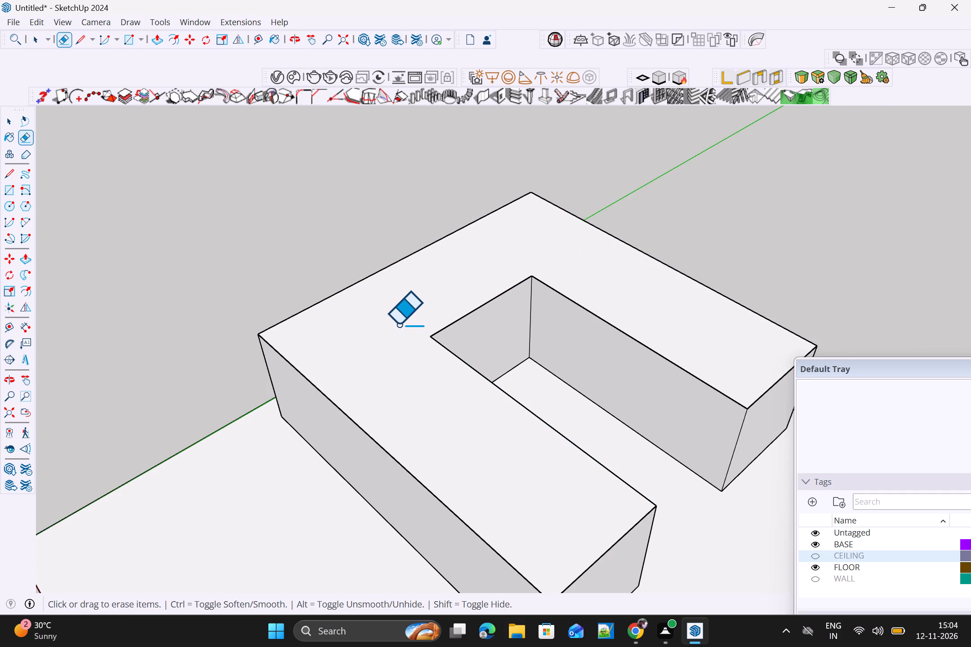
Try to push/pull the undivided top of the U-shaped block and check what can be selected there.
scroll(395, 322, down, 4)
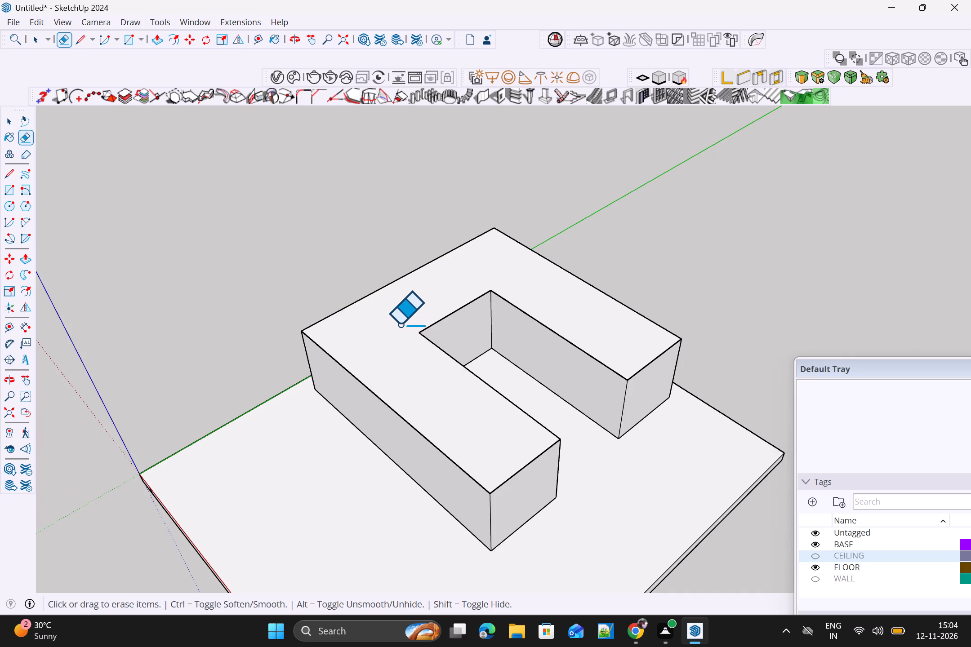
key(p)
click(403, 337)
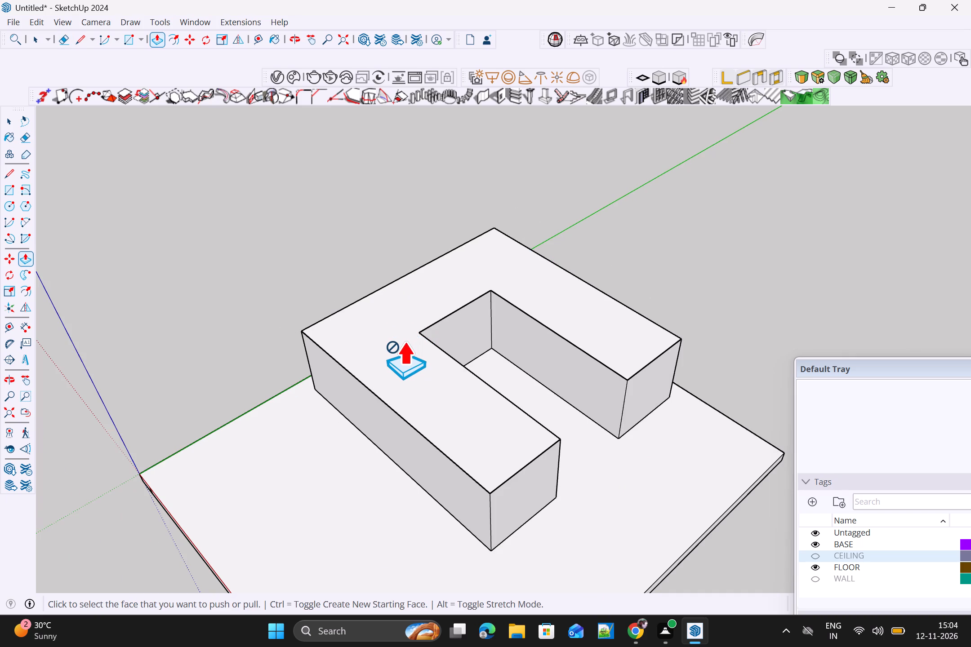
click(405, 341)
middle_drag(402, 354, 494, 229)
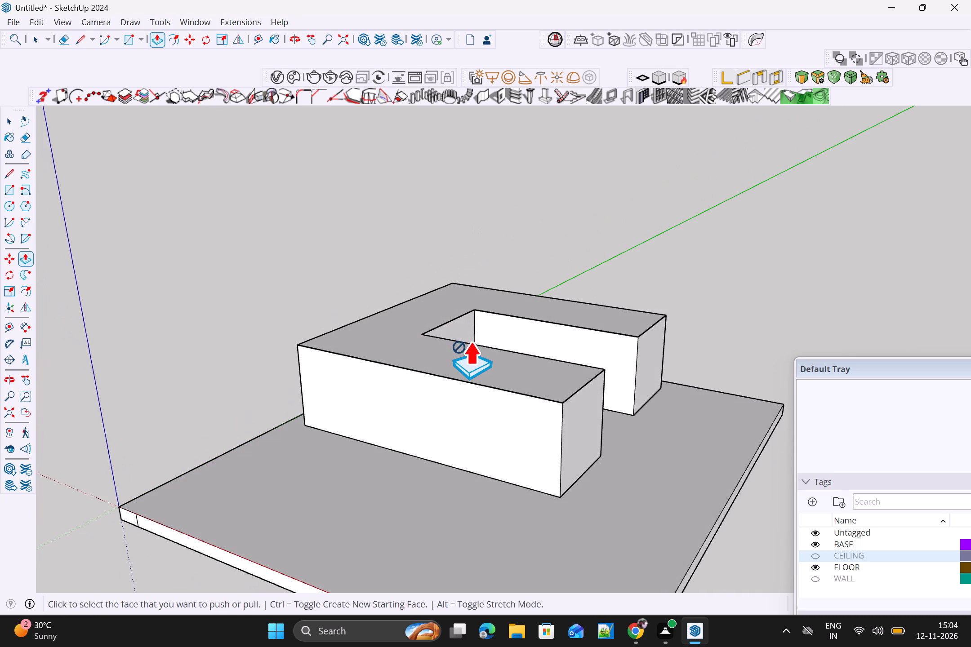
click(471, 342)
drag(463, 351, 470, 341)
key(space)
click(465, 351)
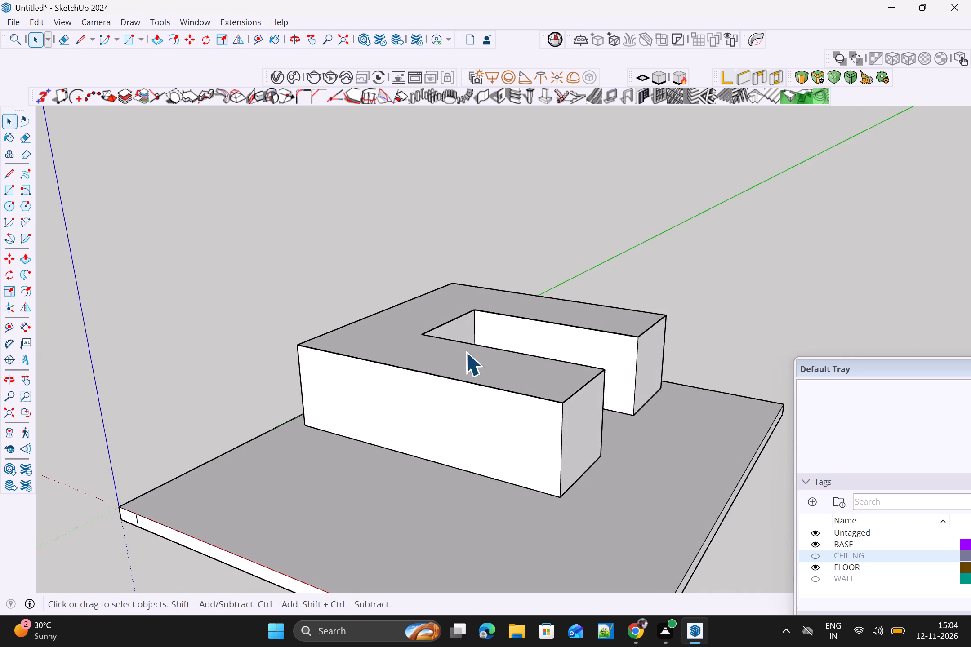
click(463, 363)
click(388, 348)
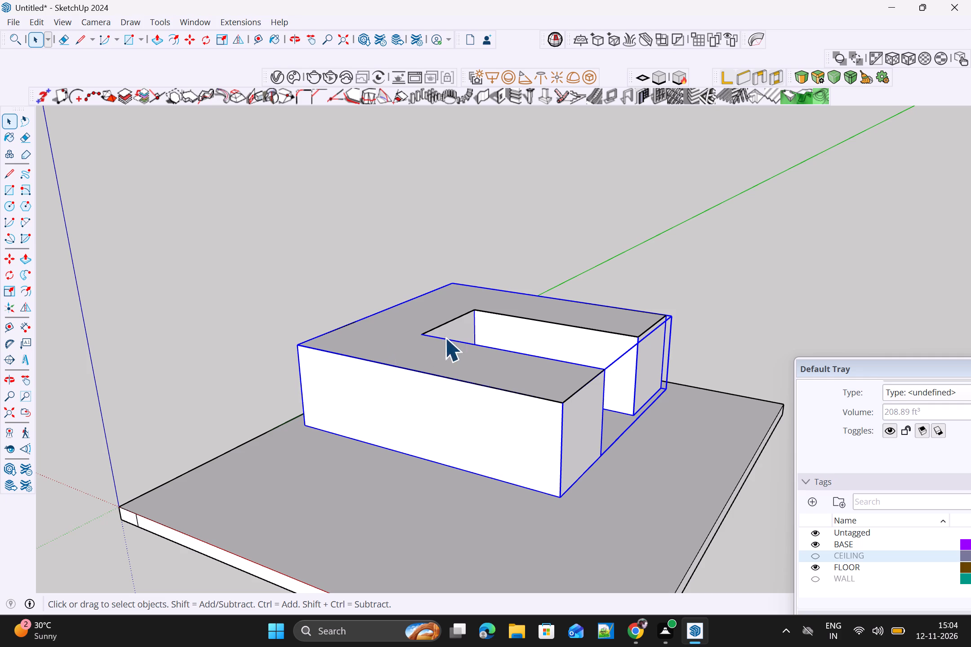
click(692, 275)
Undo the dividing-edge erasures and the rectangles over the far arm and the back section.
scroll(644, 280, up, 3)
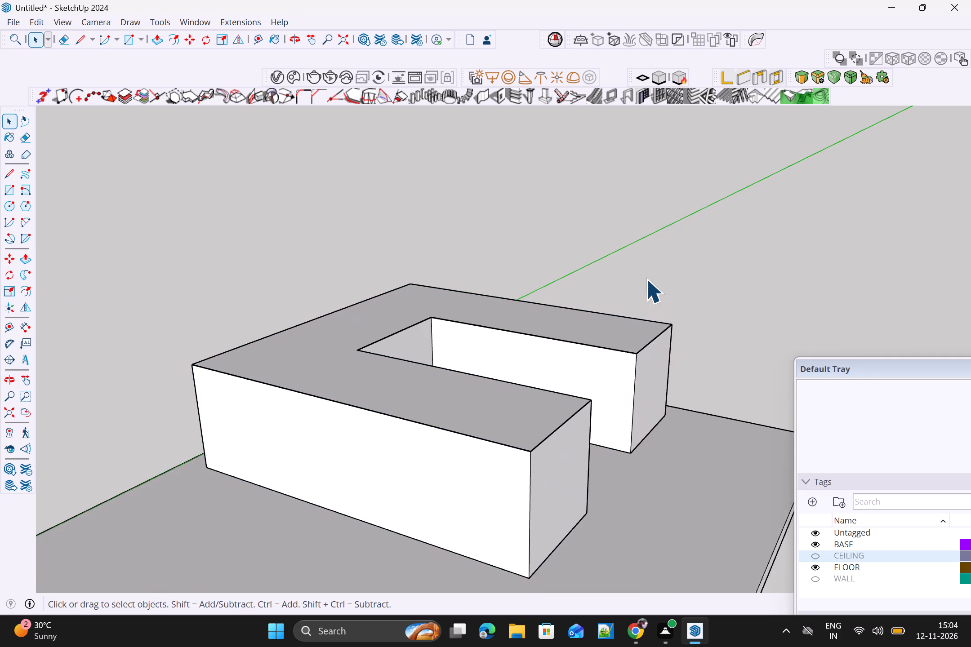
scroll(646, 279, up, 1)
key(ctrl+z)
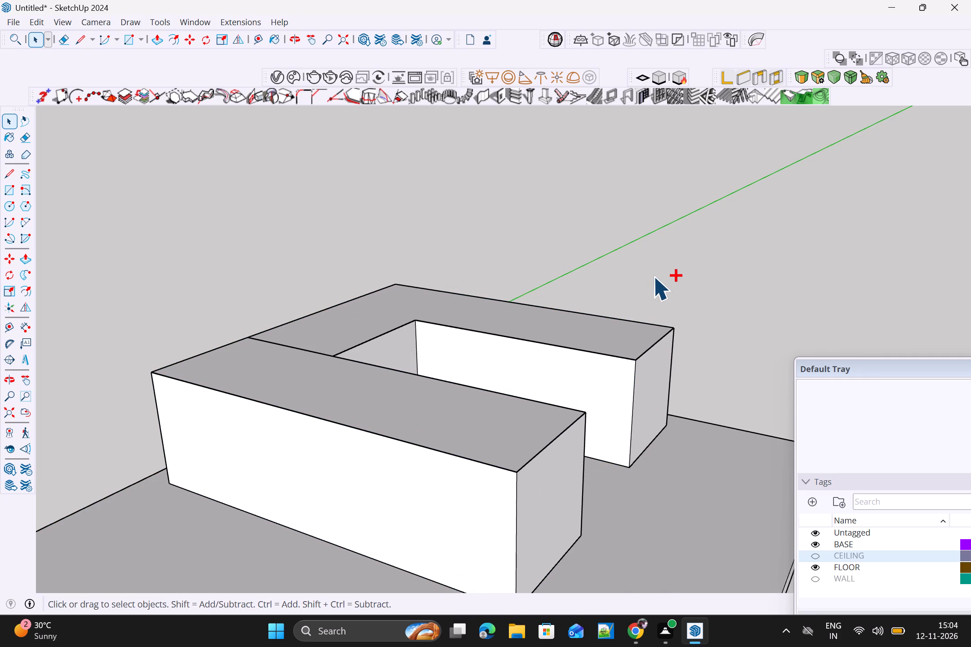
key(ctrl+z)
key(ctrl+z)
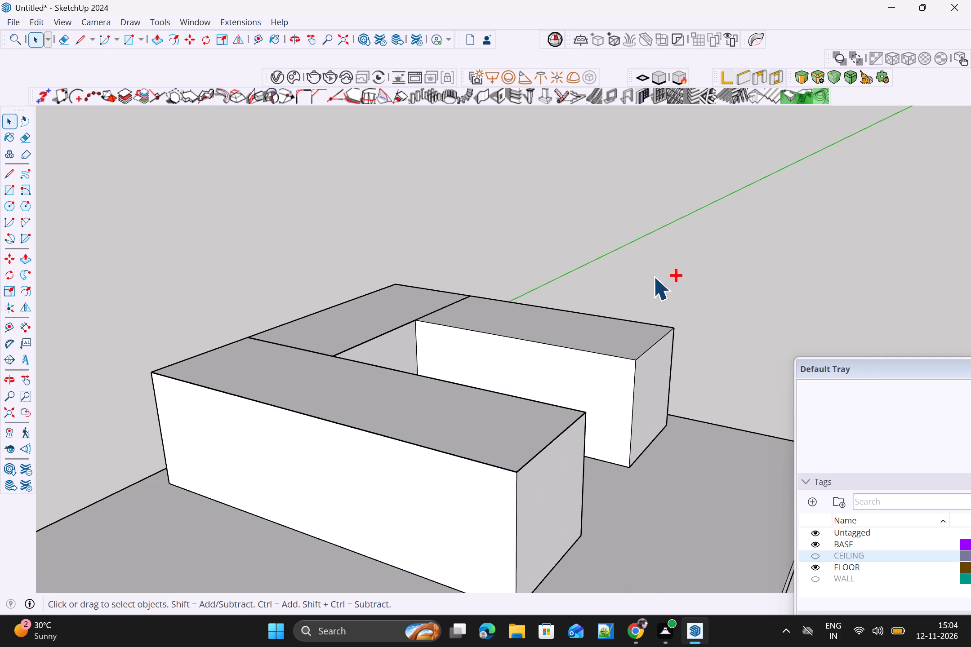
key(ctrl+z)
Draw a rectangle over the block's back section, from the inner corner at the first arm to the opposite outer back corner.
scroll(660, 294, down, 8)
middle_drag(798, 298, 712, 339)
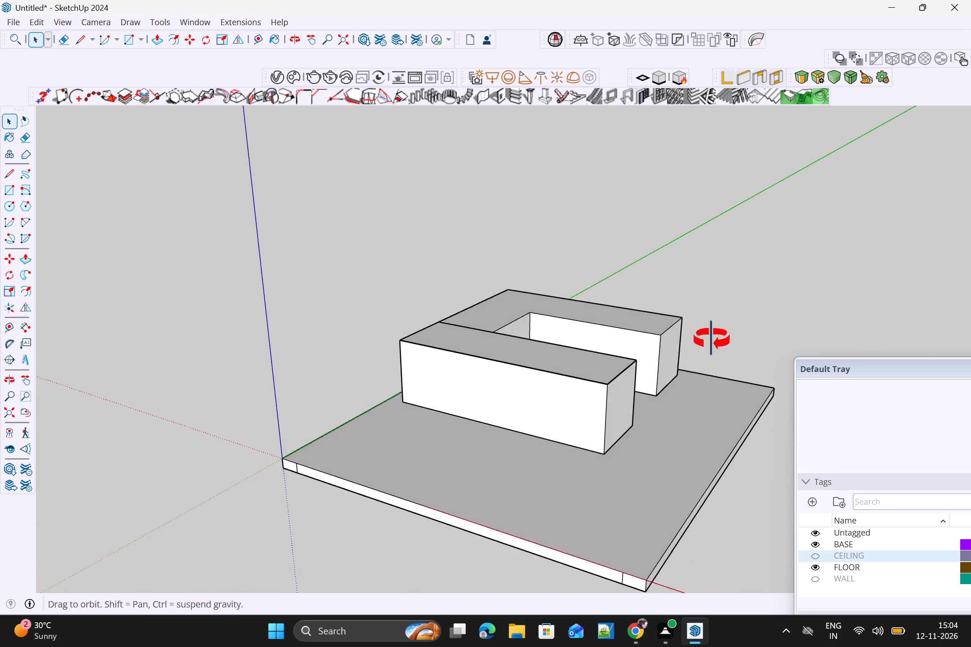
middle_drag(712, 339, 290, 350)
scroll(707, 343, up, 4)
middle_drag(700, 381, 477, 398)
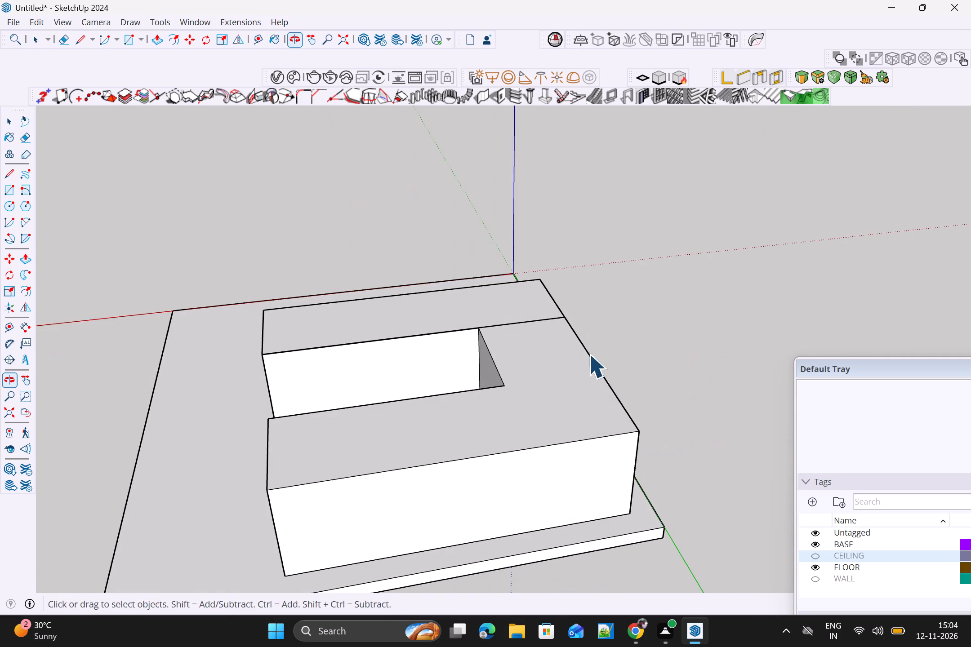
key(r)
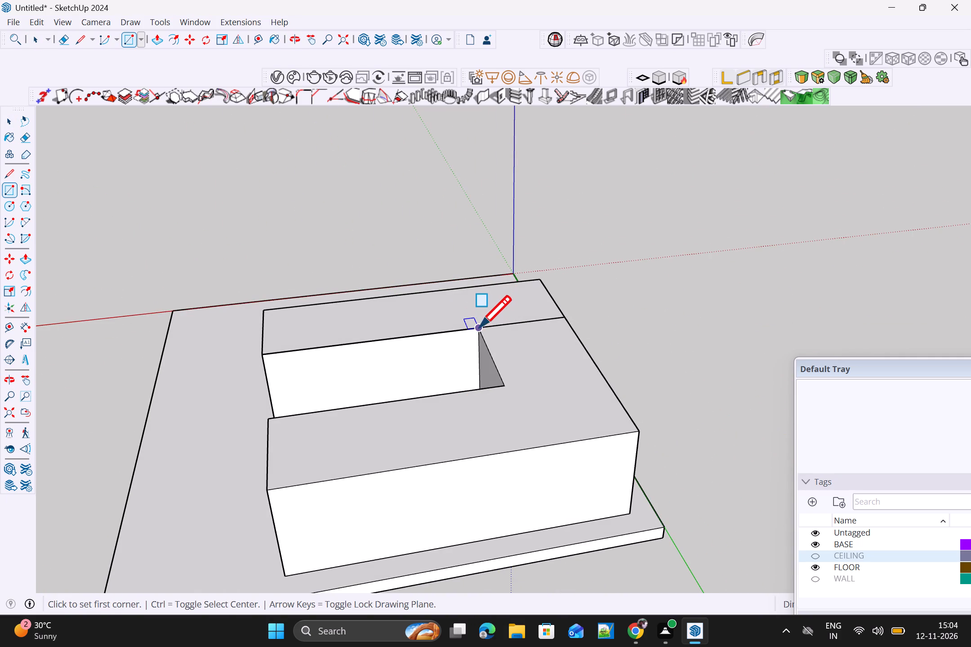
click(479, 331)
click(640, 436)
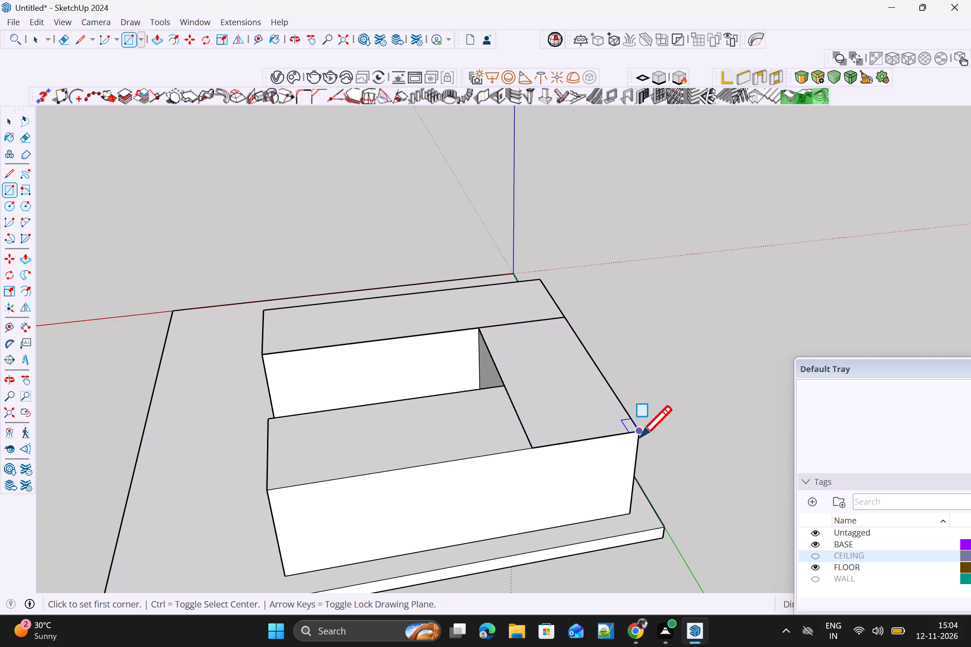
Draw a rectangle over the top of the far arm, from the inner corner at the back section to the arm's outer front corner.
scroll(539, 410, down, 3)
middle_drag(405, 425, 867, 413)
scroll(471, 380, up, 2)
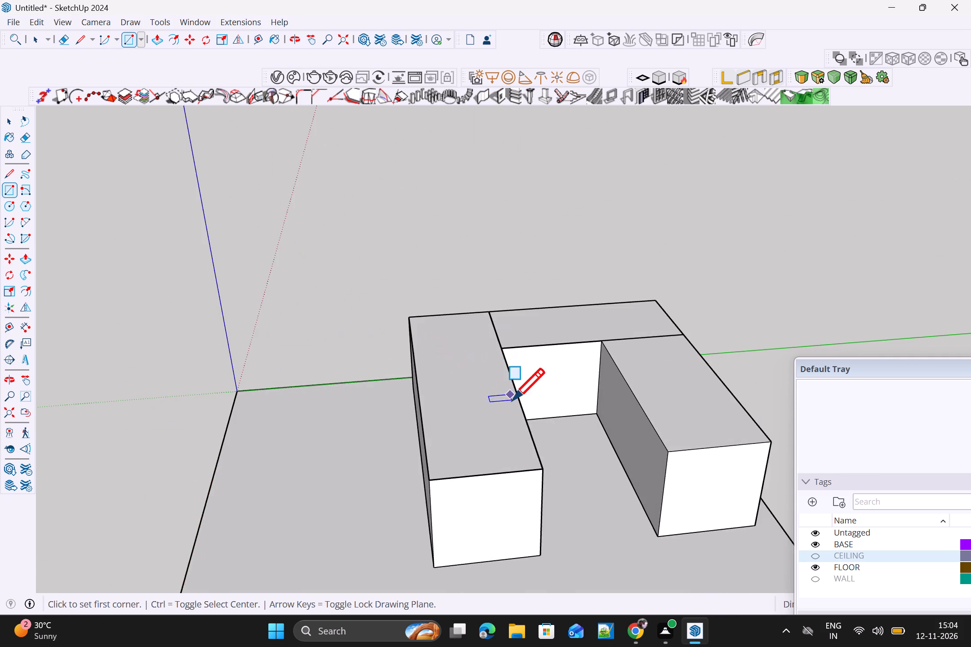
middle_drag(539, 416, 784, 370)
click(557, 323)
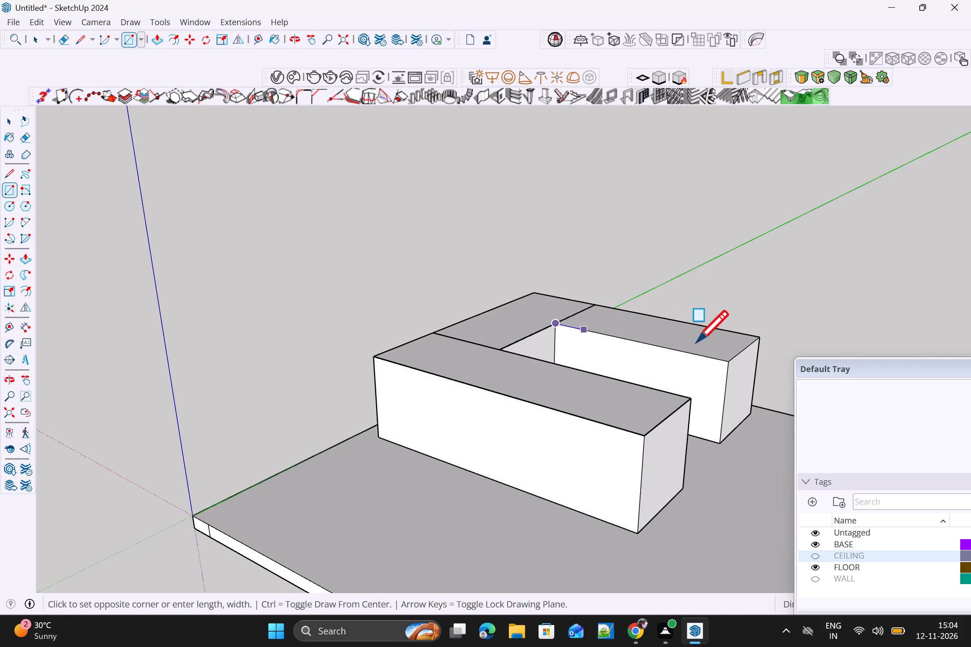
click(759, 338)
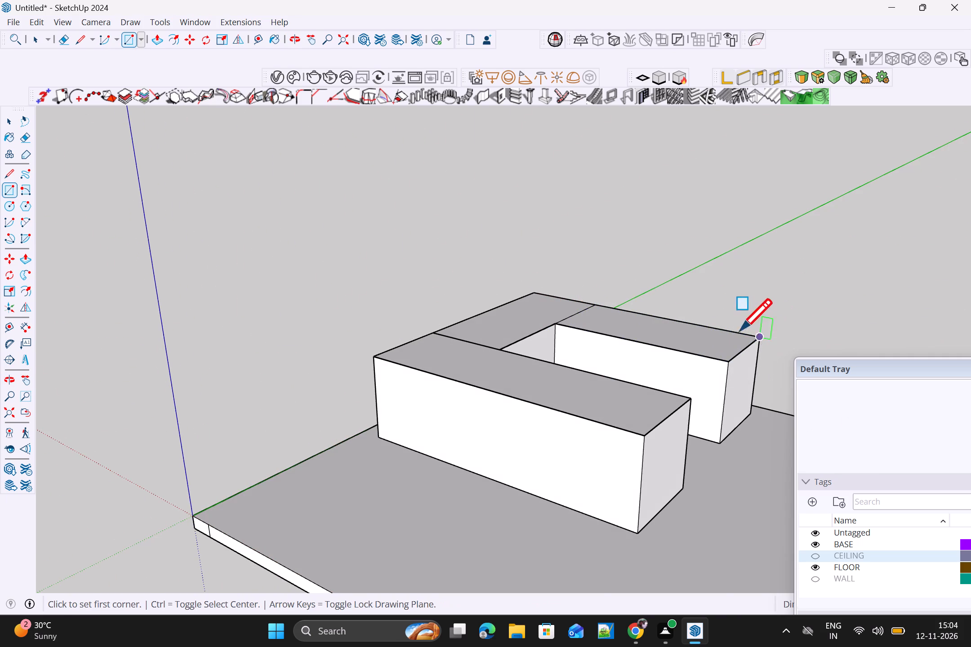
Erase the dividing edge between the back-section and far-arm rectangles to merge them into one L-shaped face.
scroll(729, 312, down, 3)
scroll(711, 314, up, 1)
middle_drag(709, 326, 747, 441)
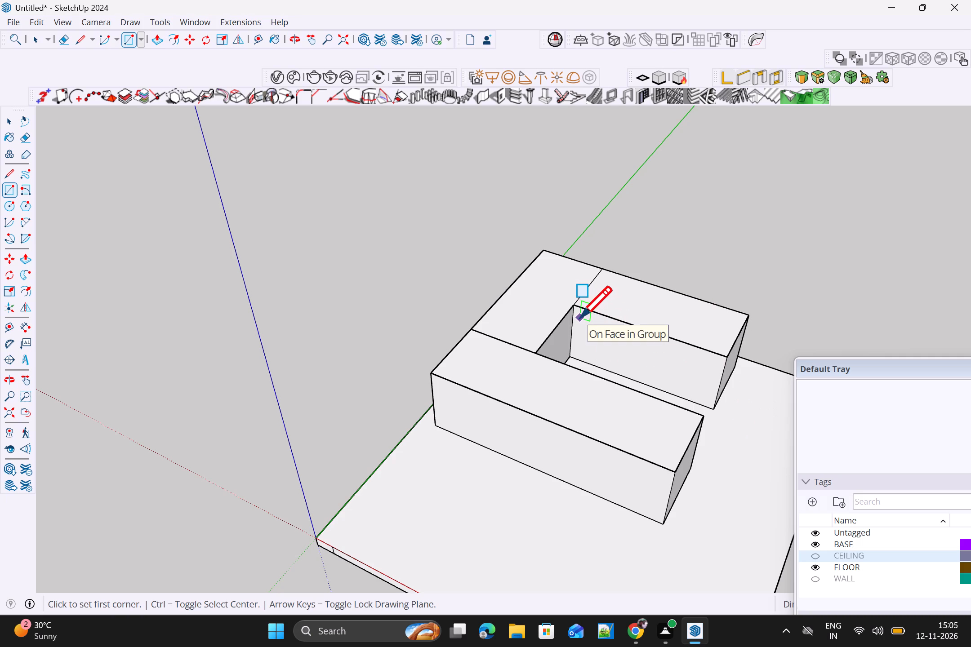
key(space)
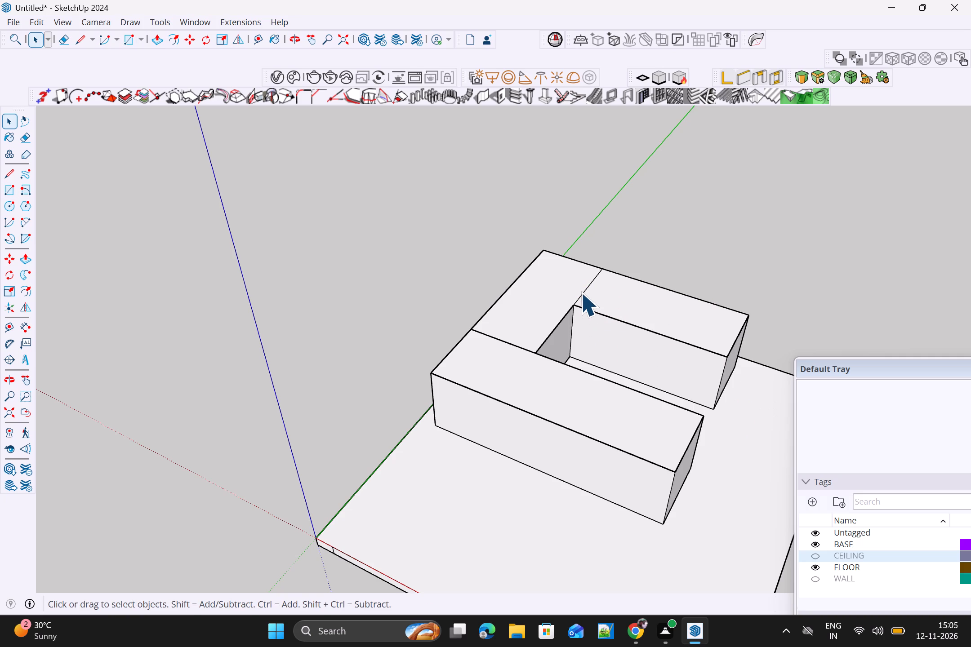
key(e)
scroll(581, 292, up, 3)
drag(583, 282, 603, 296)
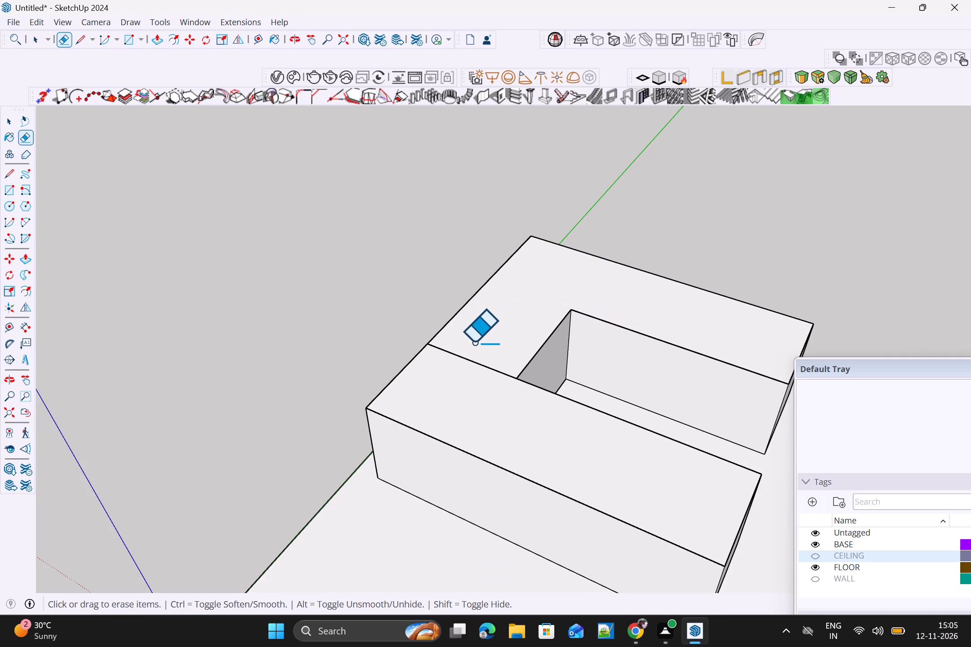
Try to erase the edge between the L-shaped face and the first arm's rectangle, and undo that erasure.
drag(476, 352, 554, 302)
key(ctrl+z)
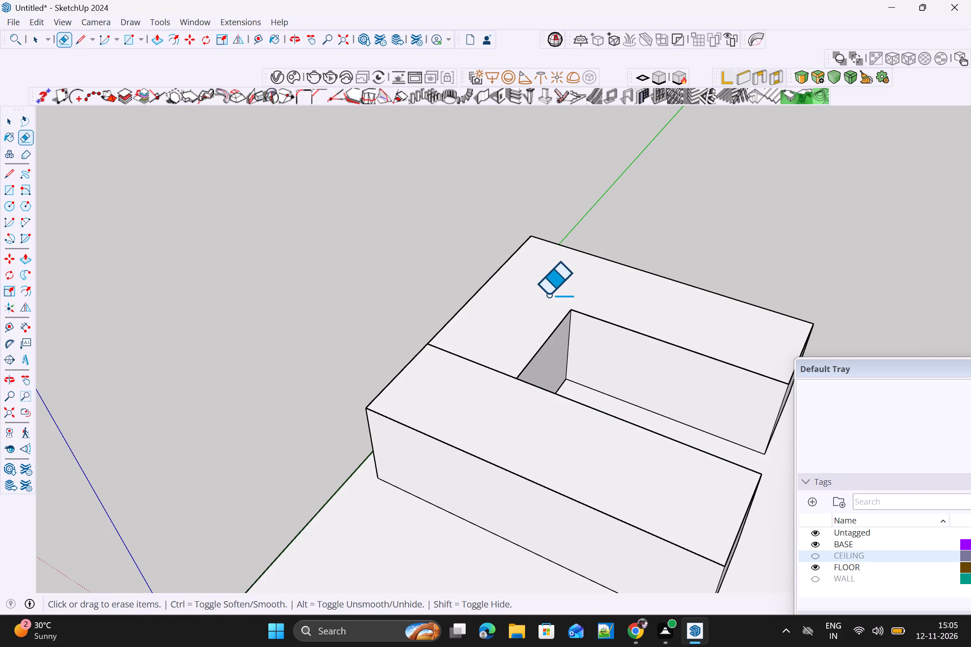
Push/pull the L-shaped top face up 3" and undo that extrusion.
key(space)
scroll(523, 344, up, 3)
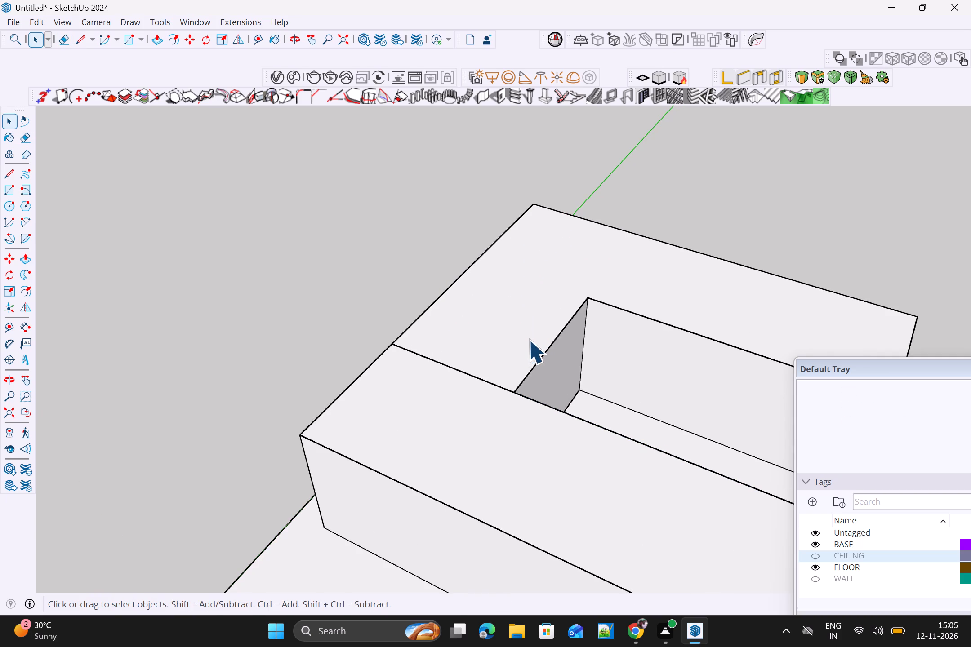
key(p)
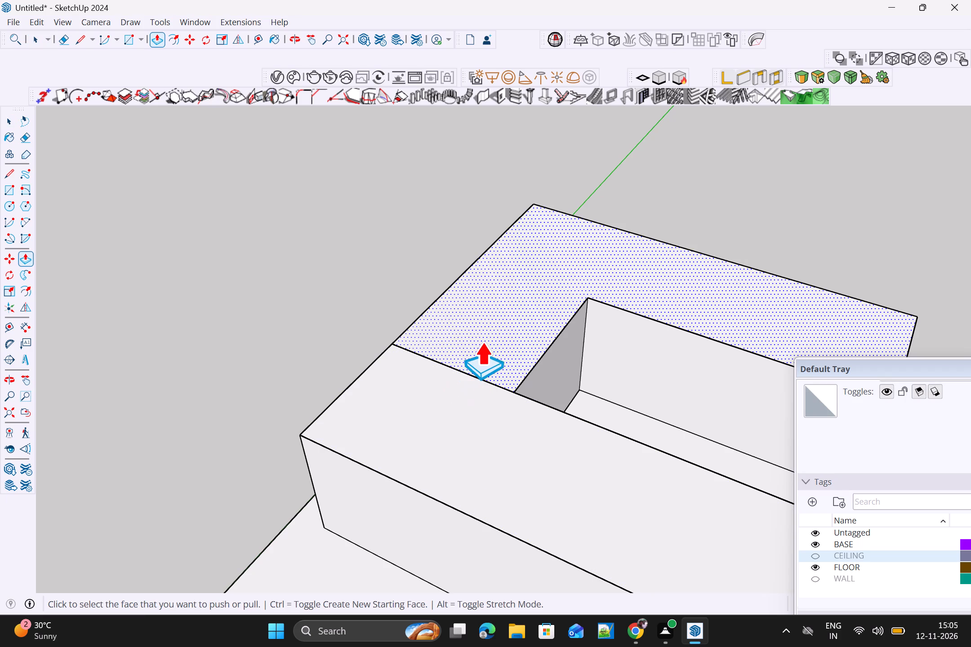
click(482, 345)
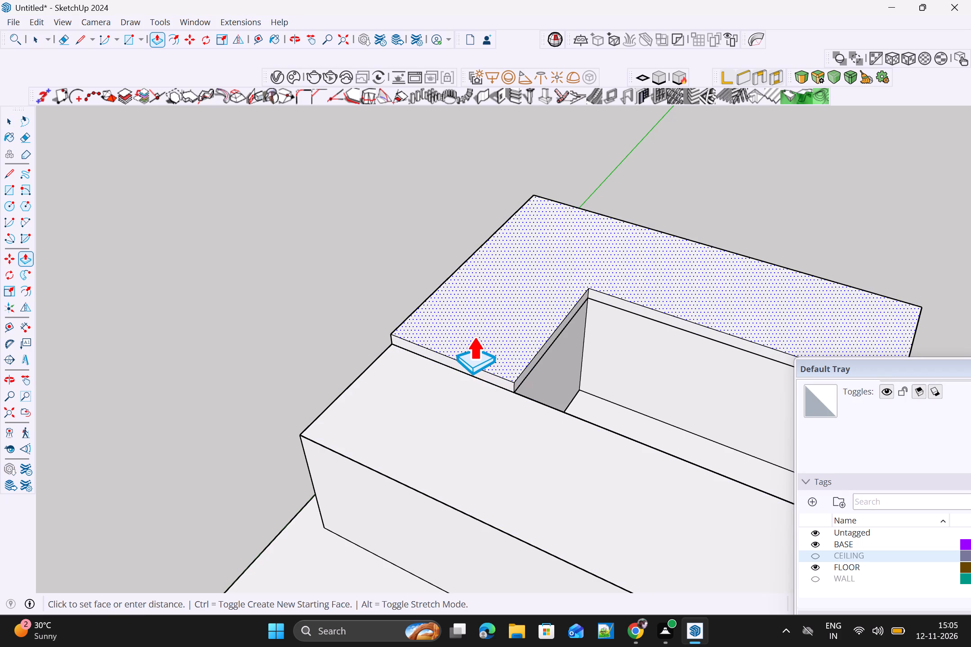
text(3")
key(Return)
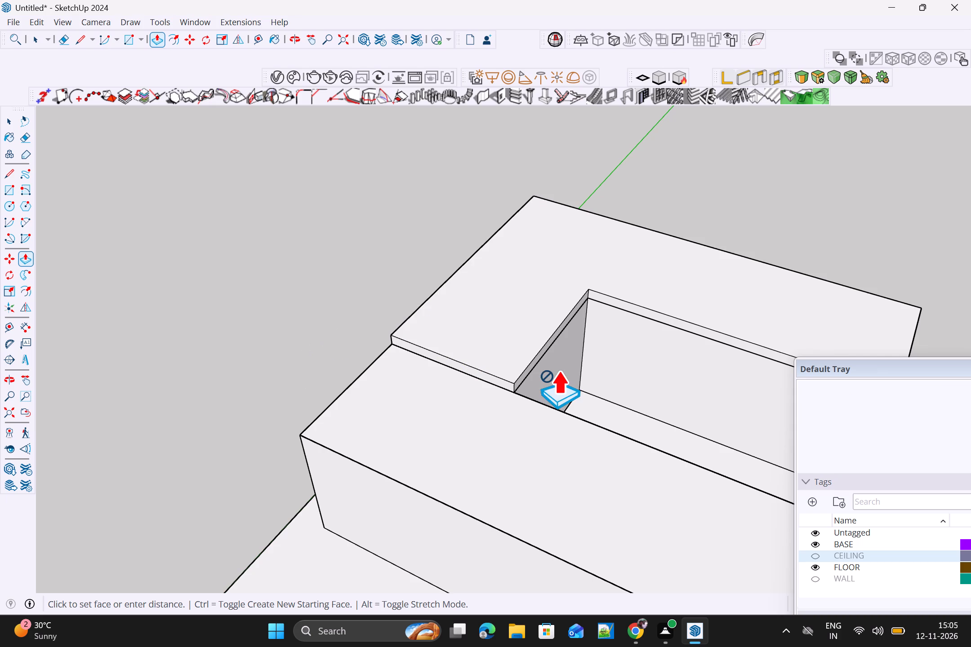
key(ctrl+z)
Push/pull the L-shaped face over the back section and far arm up 2".
click(506, 349)
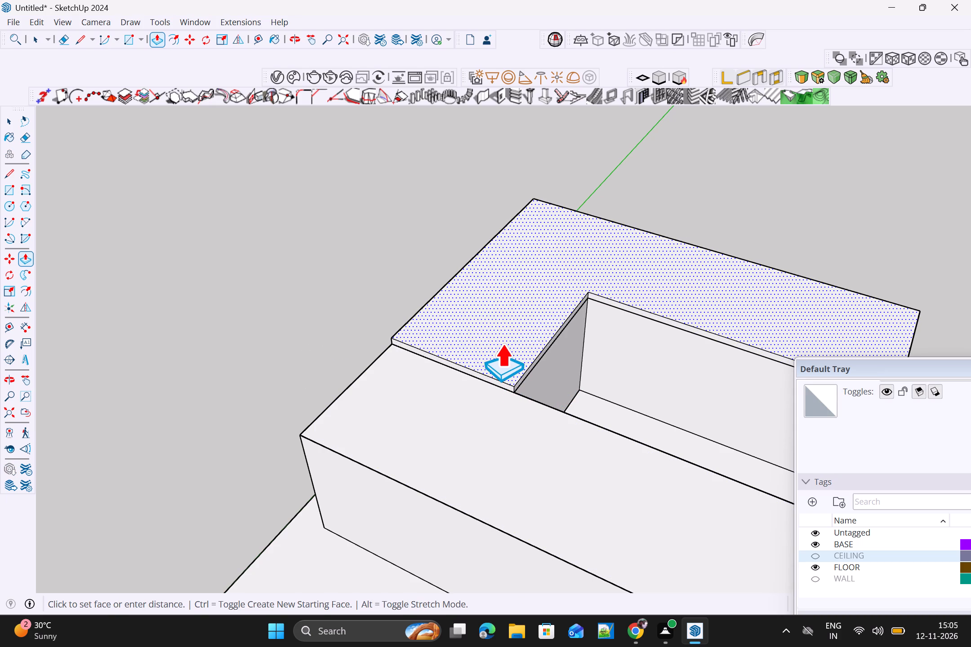
text(2")
key(Return)
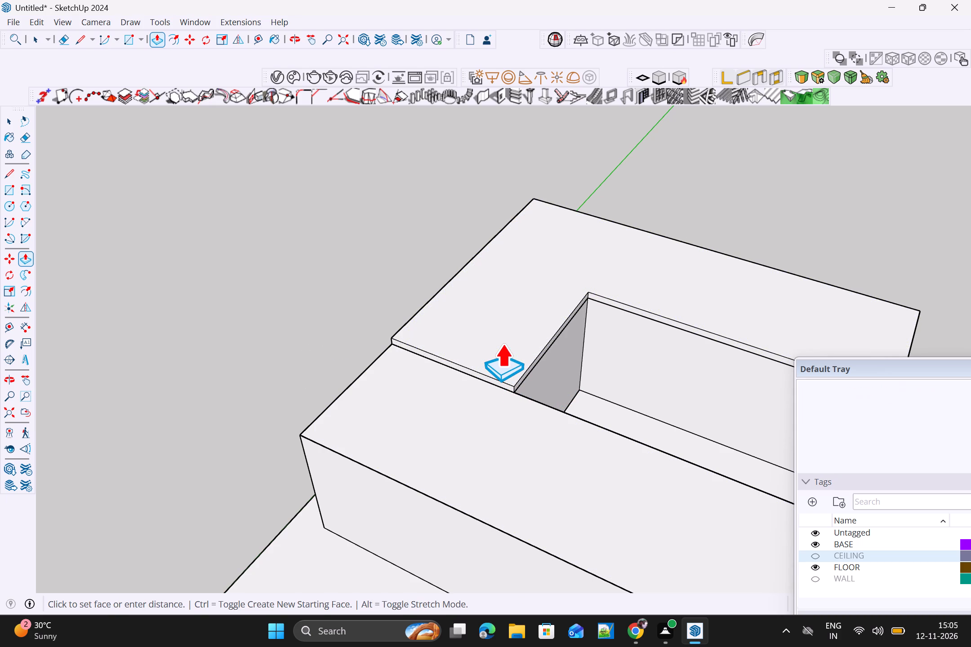
Push/pull the rectangle over the arm nearest the origin up 2".
click(449, 401)
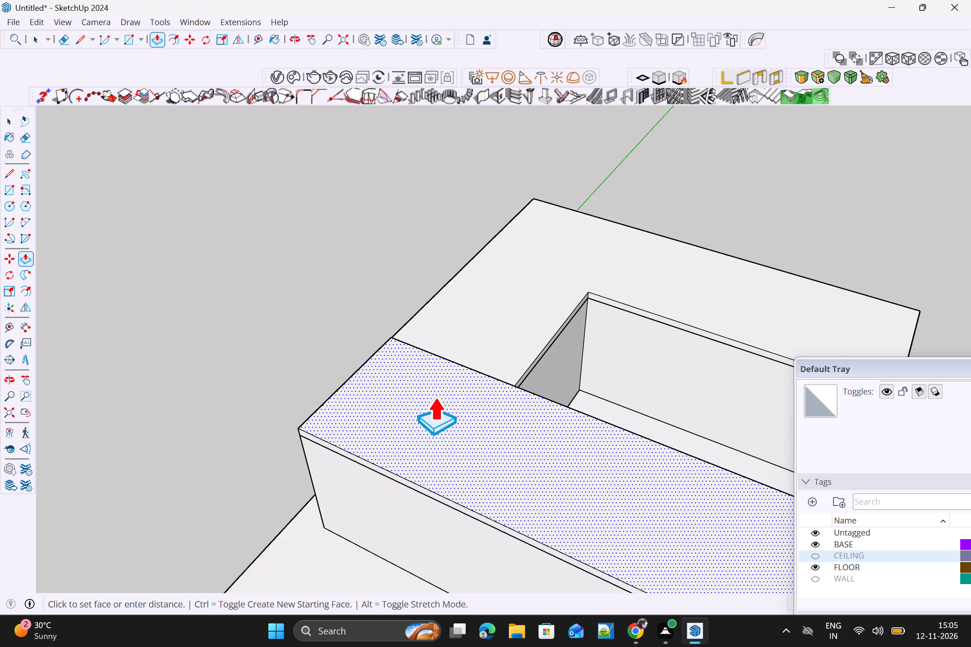
text(2")
key(Return)
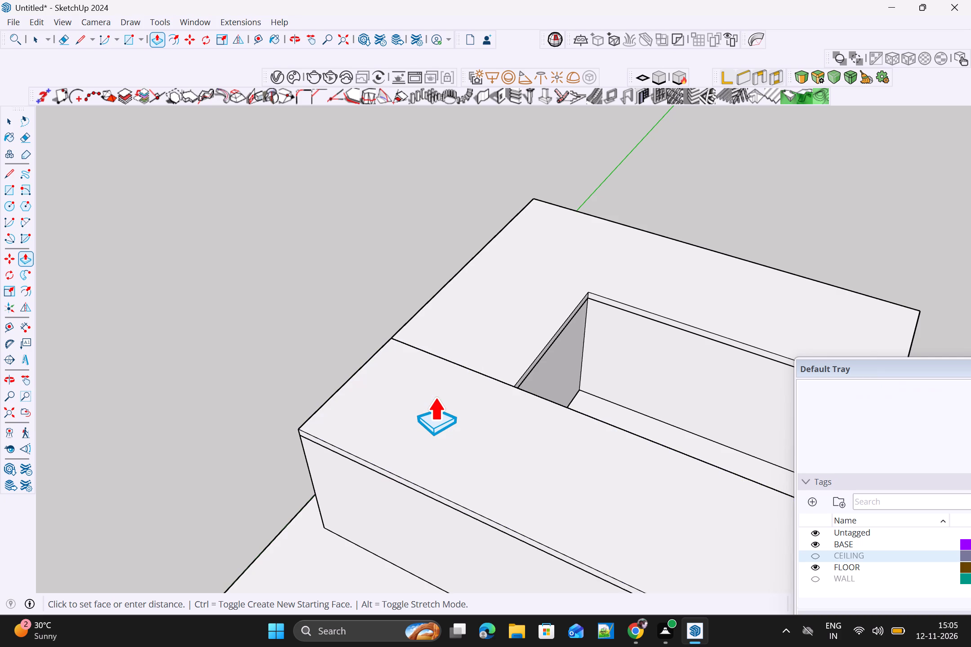
Examine the U-shaped slab and base block from the open end and outer sides.
scroll(550, 241, down, 3)
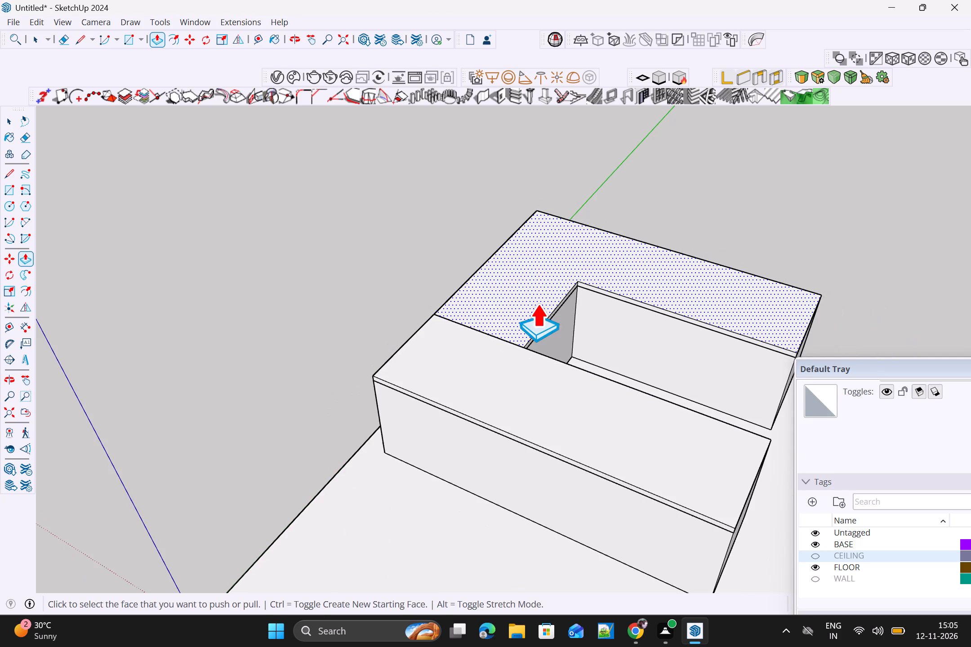
scroll(543, 303, up, 2)
scroll(558, 290, down, 6)
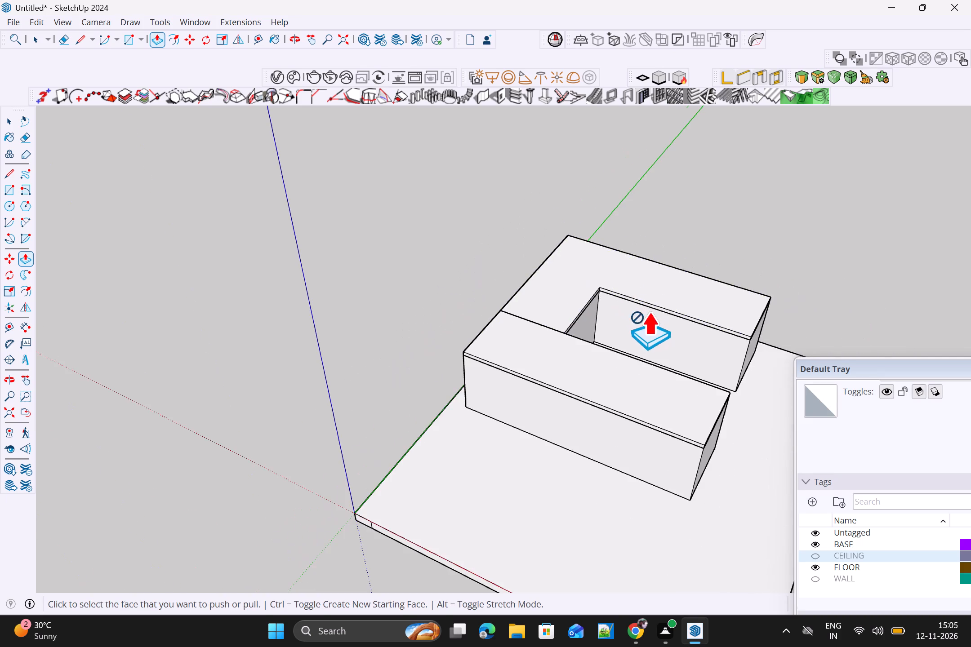
middle_drag(690, 328, 388, 285)
middle_drag(376, 266, 353, 219)
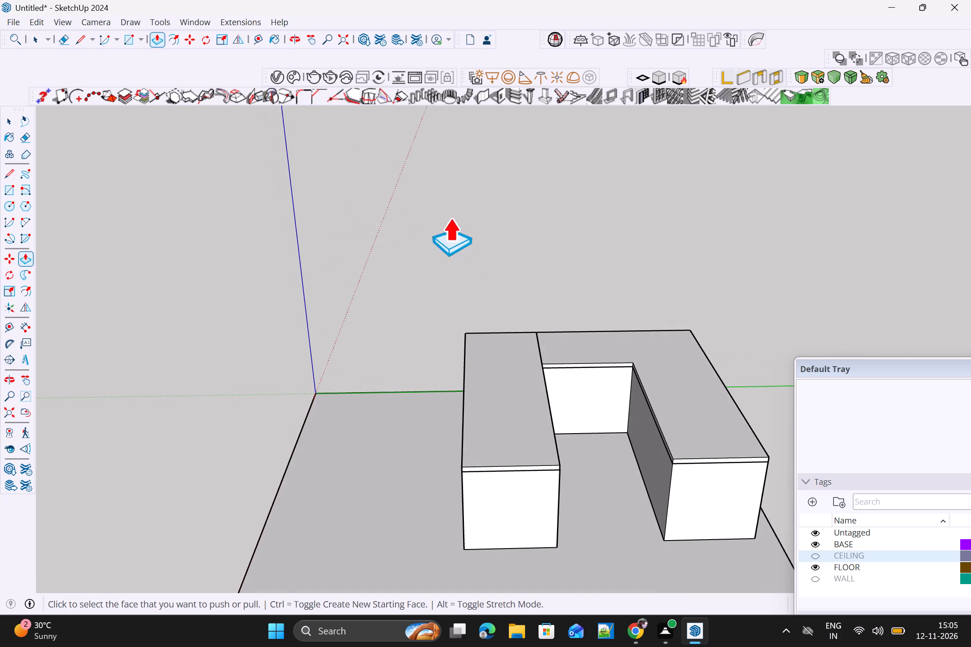
scroll(641, 262, down, 2)
middle_drag(673, 372, 454, 304)
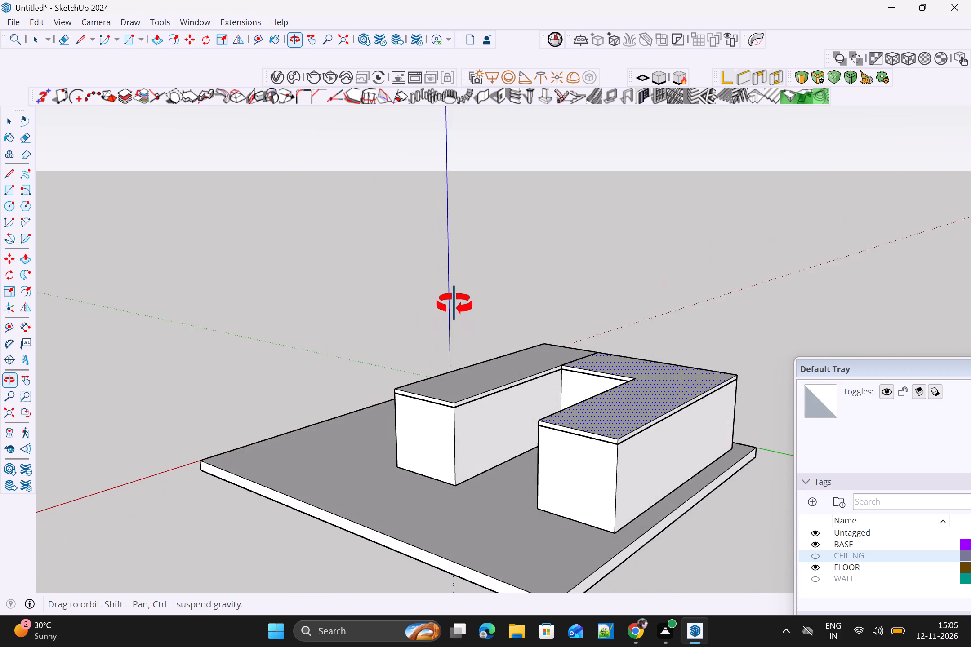
middle_drag(454, 304, 456, 280)
middle_drag(458, 283, 503, 361)
scroll(501, 361, up, 1)
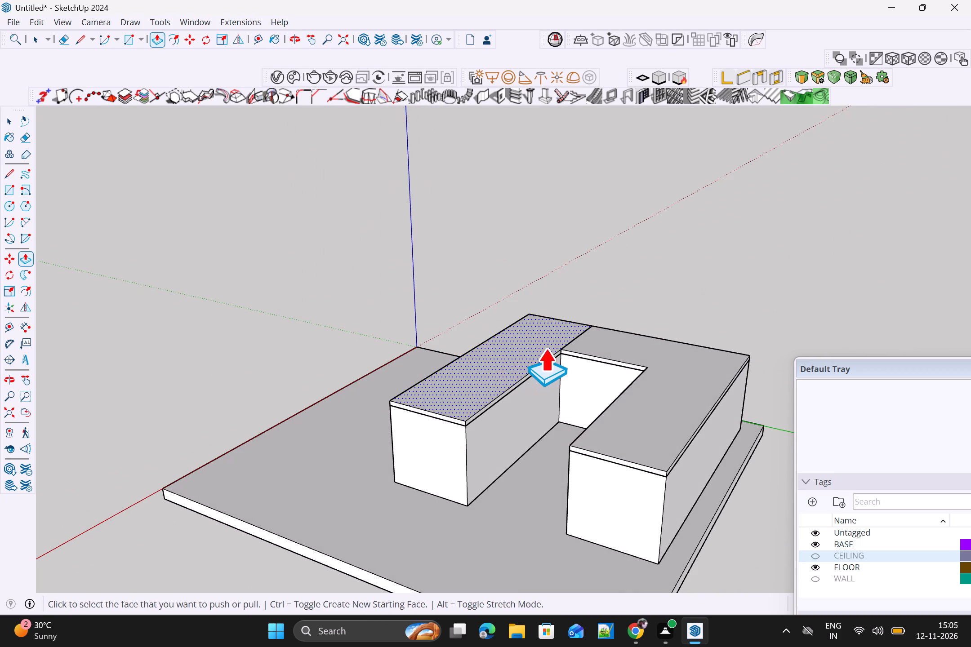
Select all top and side faces of both slab pieces with their edges and make them a group.
key(space)
scroll(599, 341, up, 6)
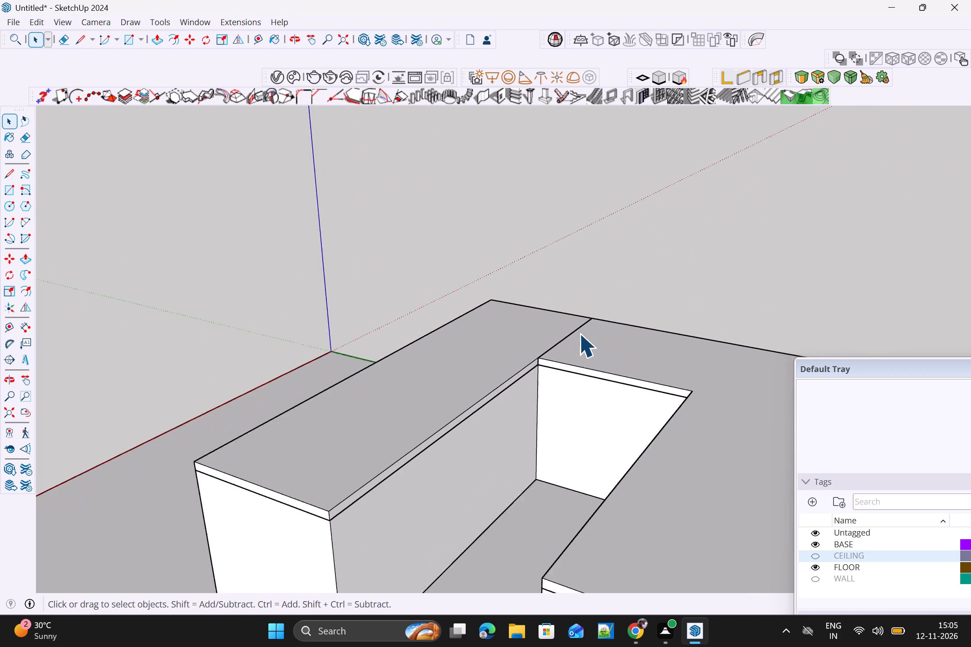
click(561, 344)
scroll(552, 348, down, 7)
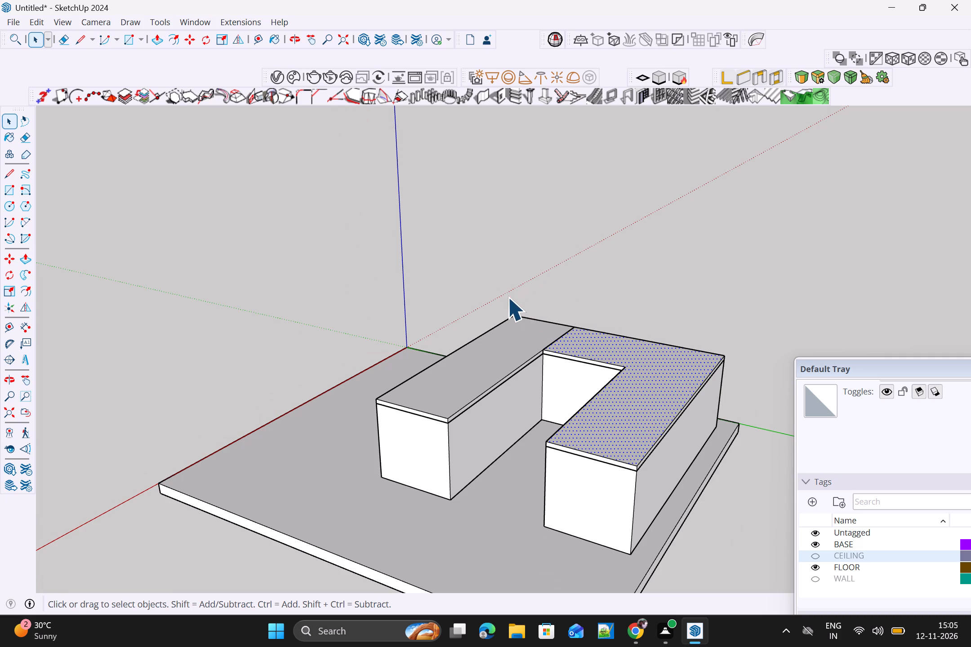
triple_click(520, 346)
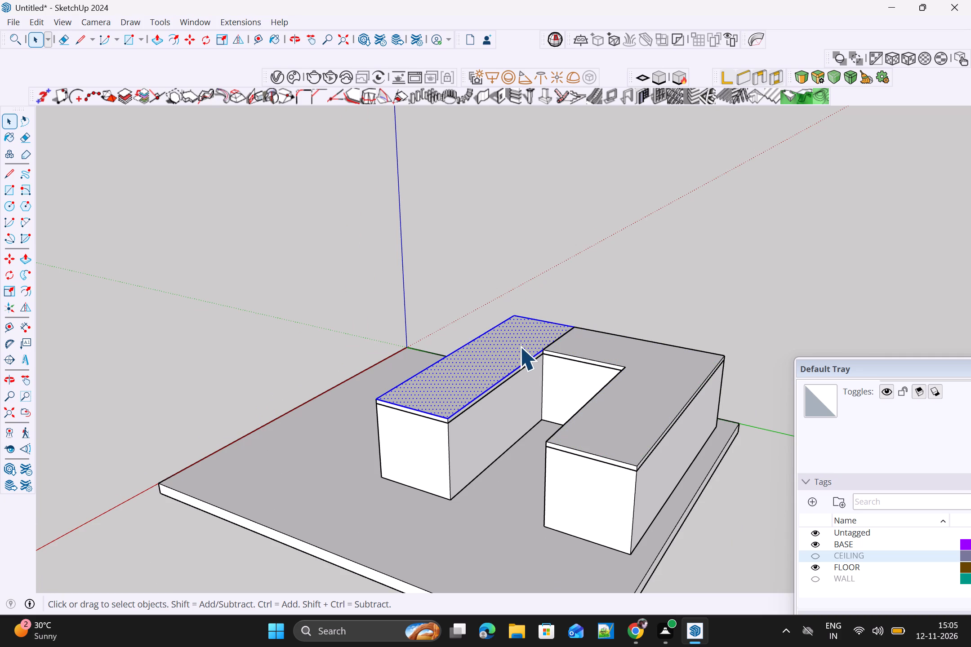
double_click(520, 347)
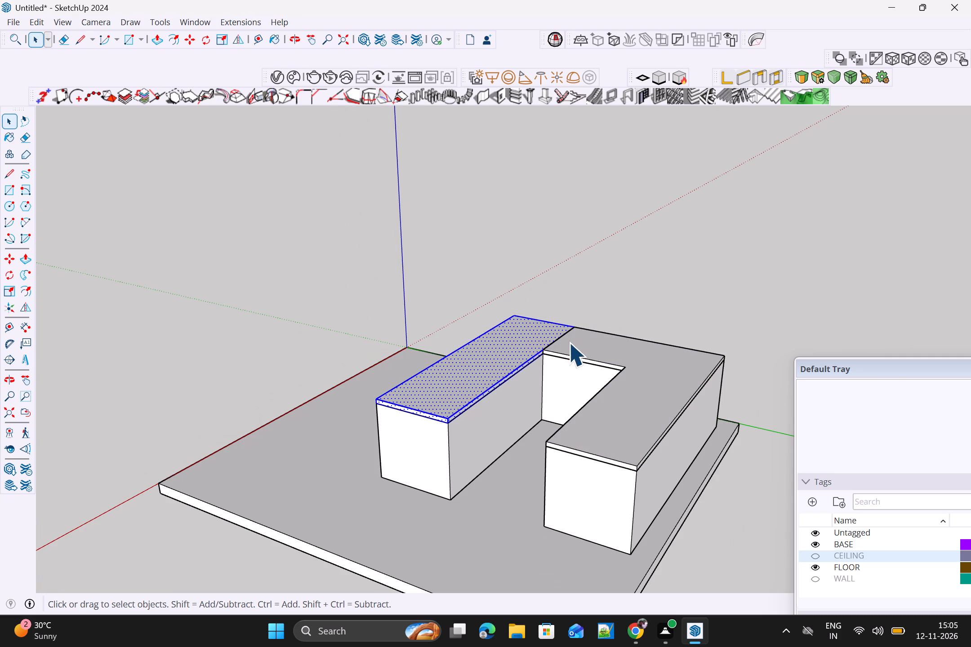
shift+triple_click(568, 346)
shift+double_click(568, 346)
shift+triple_click(595, 362)
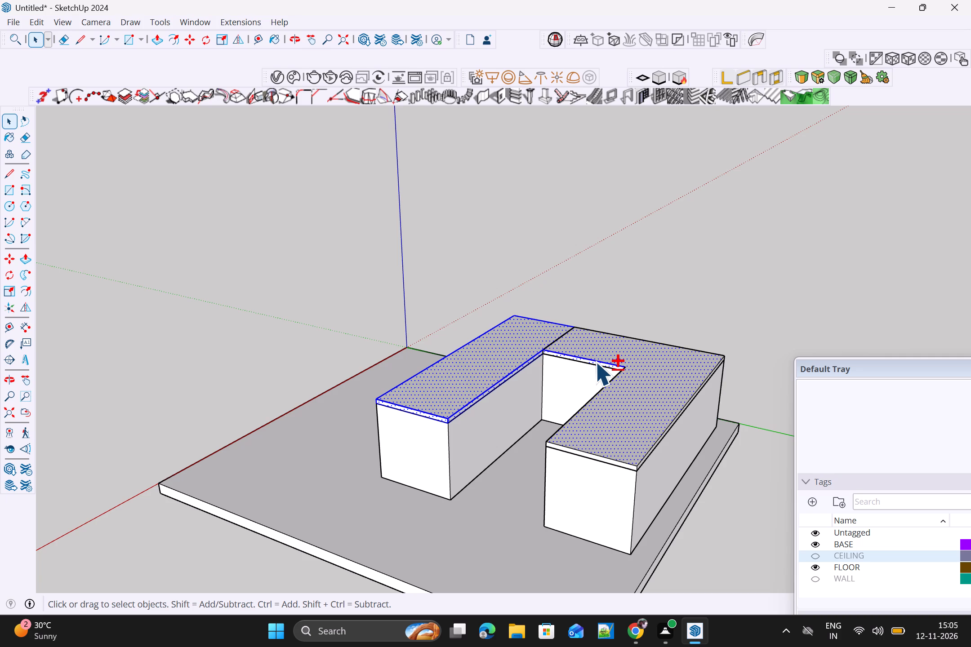
shift+click(595, 361)
right_click(584, 349)
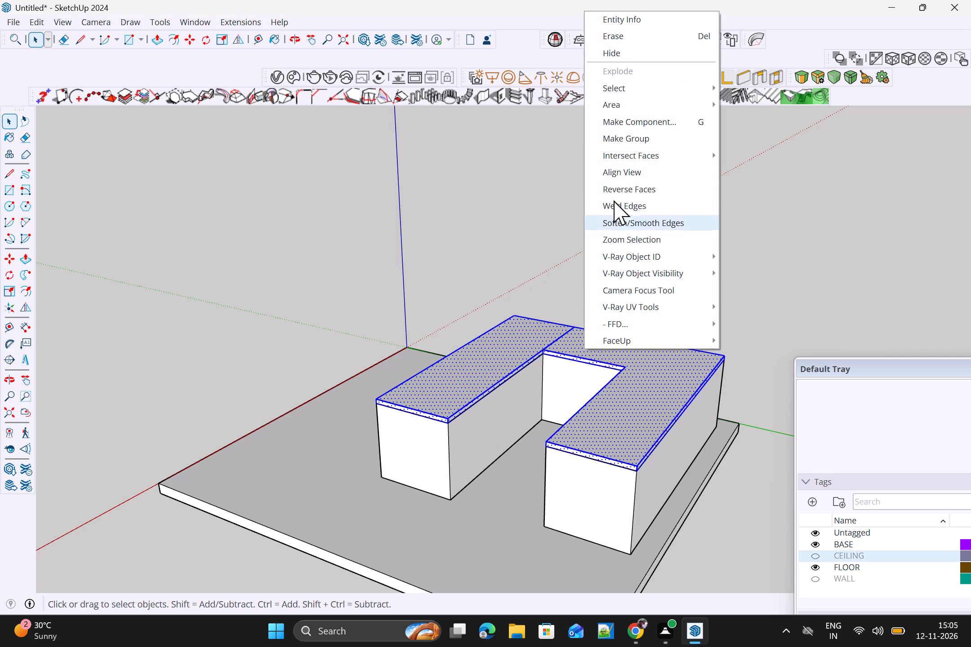
click(626, 142)
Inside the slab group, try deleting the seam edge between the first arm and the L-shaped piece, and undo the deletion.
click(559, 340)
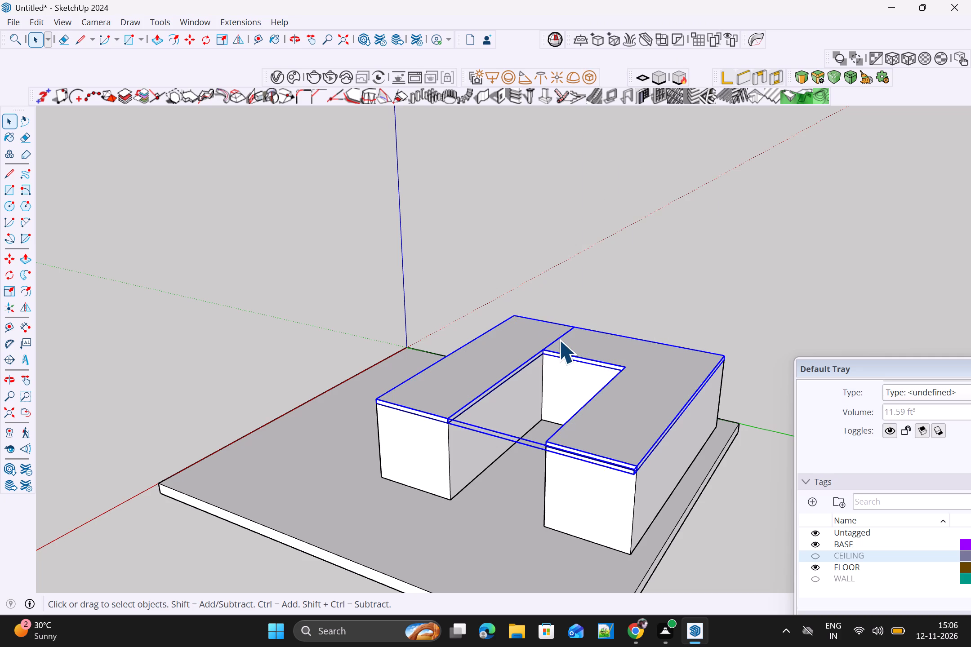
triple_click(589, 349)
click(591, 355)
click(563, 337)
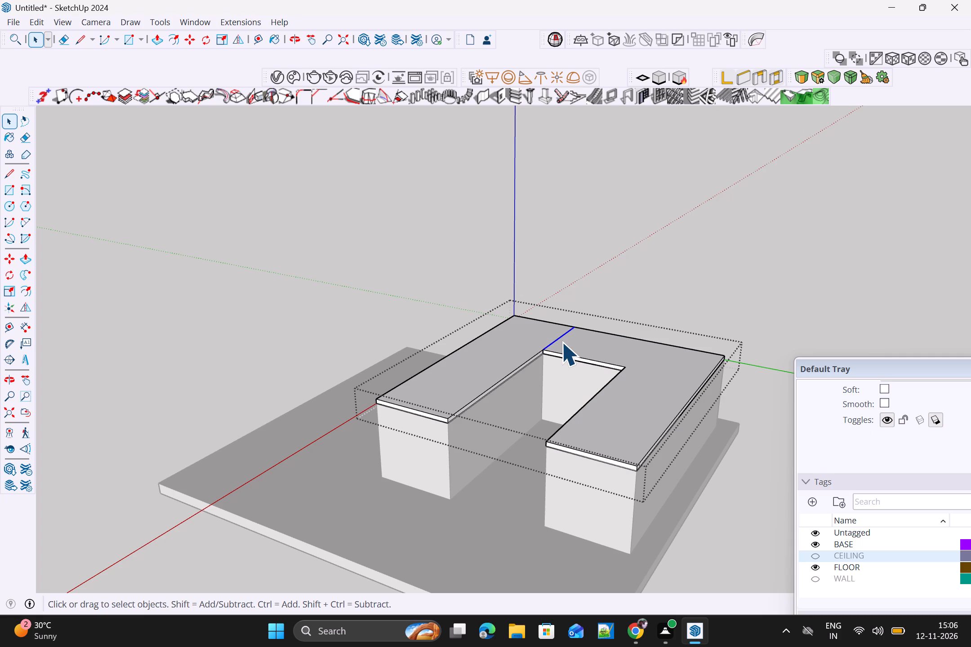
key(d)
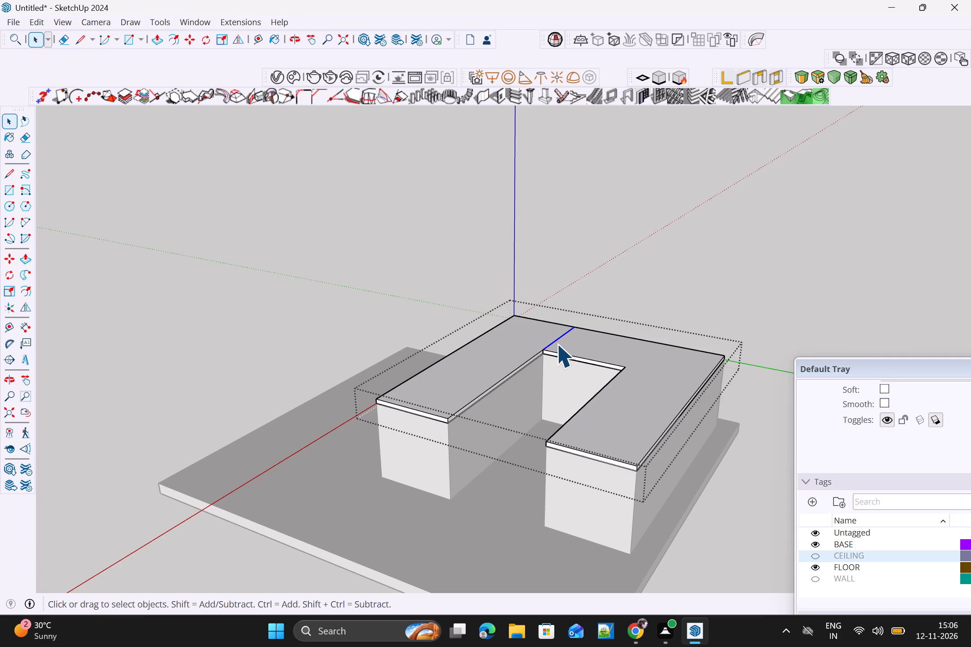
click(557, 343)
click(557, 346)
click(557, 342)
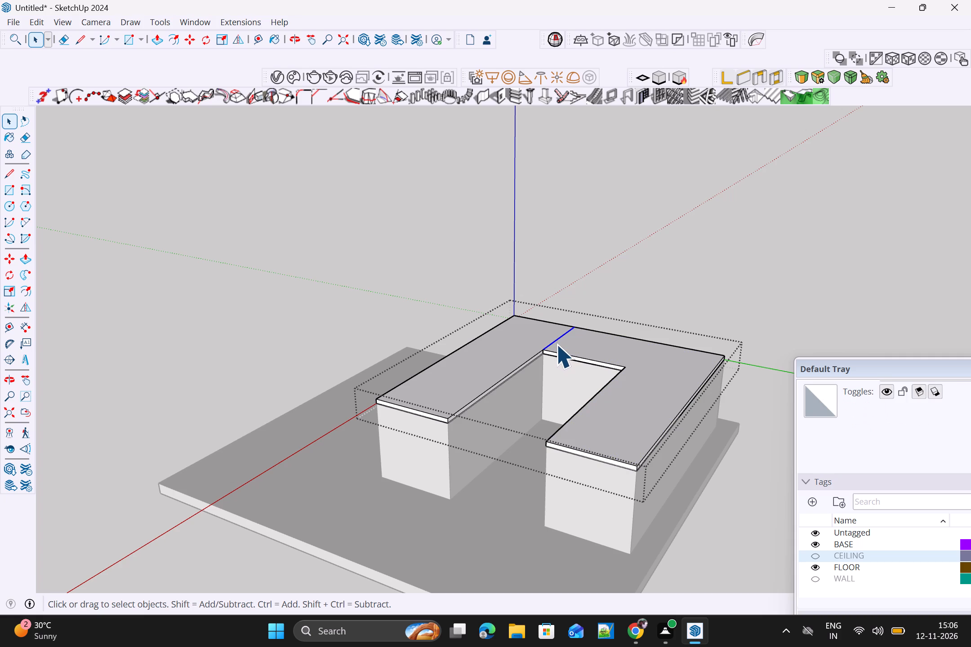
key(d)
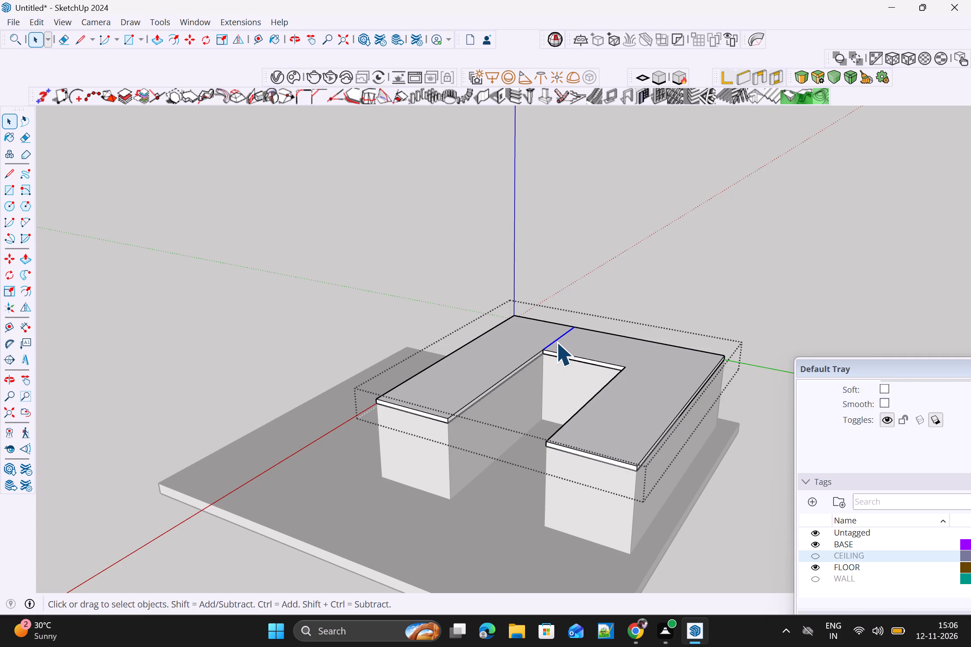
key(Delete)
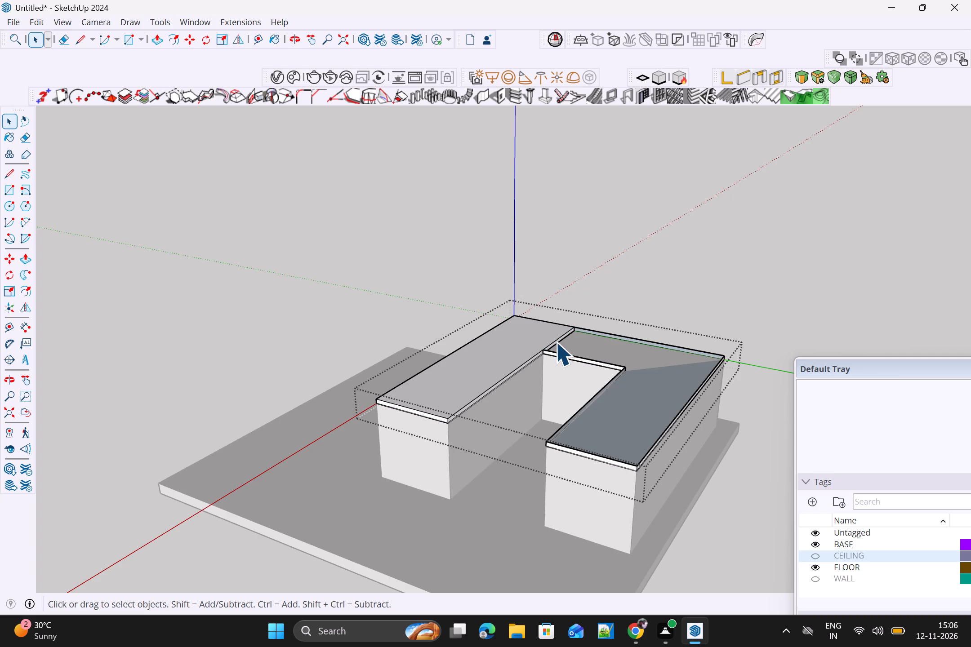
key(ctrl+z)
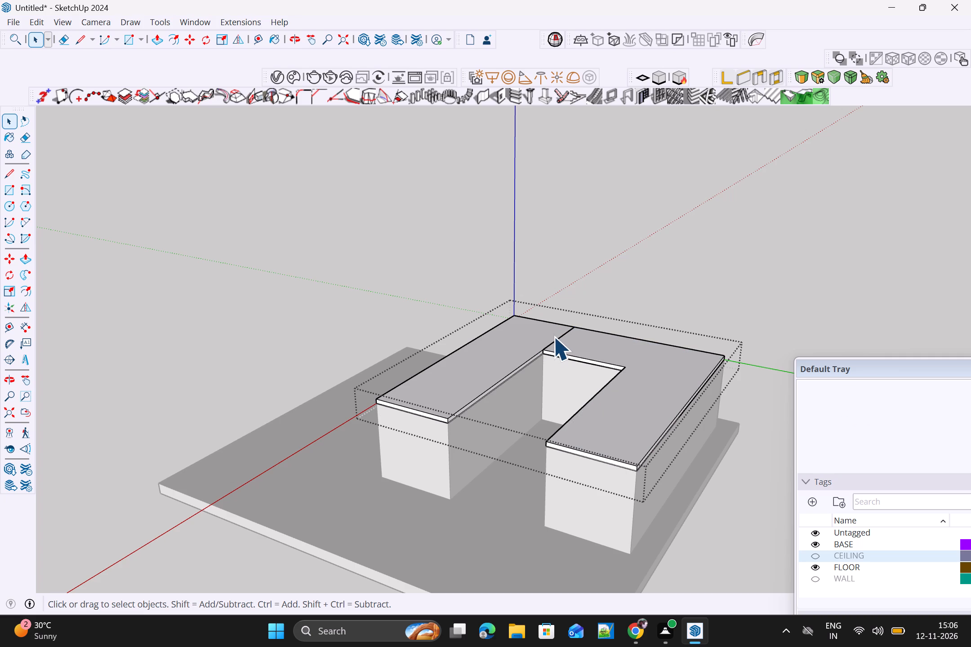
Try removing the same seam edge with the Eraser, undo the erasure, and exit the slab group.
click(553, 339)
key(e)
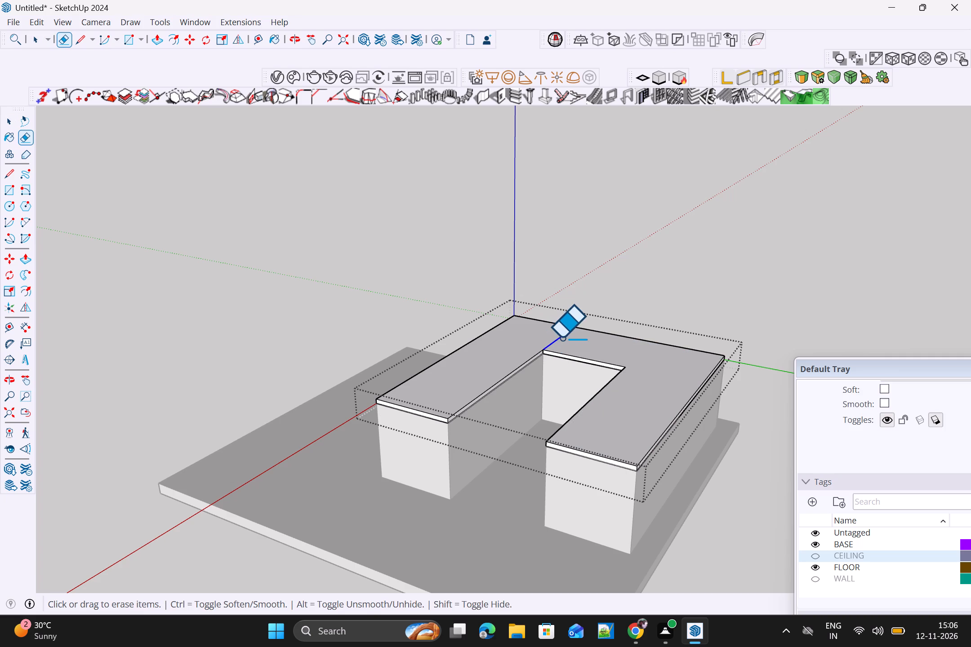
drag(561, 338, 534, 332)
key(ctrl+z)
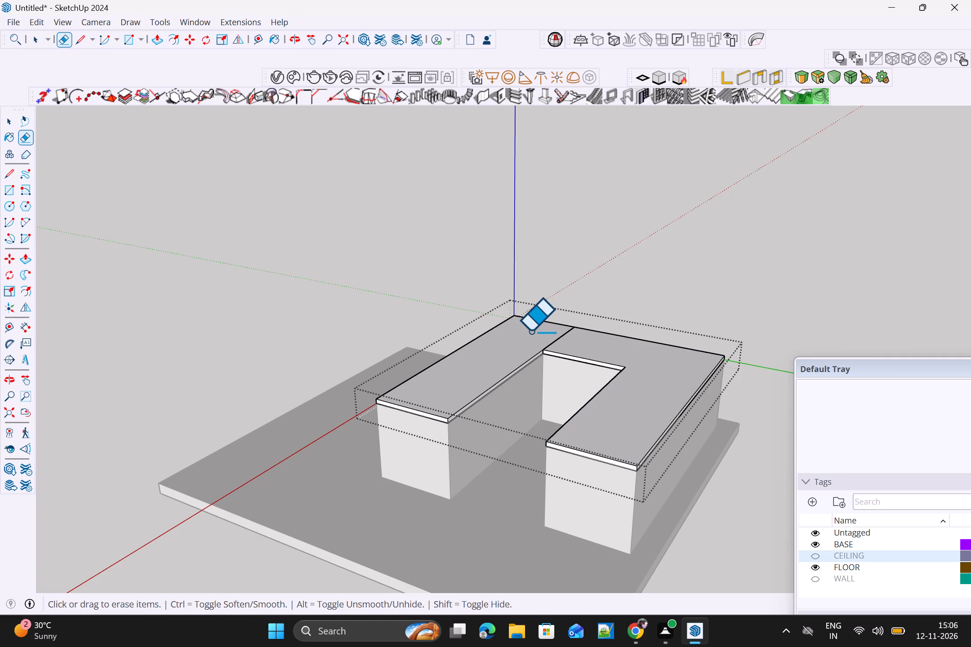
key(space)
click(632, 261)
Inside the slab group, push/pull the long outer side face of the arm nearest the origin outward into a small overhang.
scroll(539, 358, down, 3)
scroll(533, 364, up, 1)
middle_drag(534, 384, 536, 394)
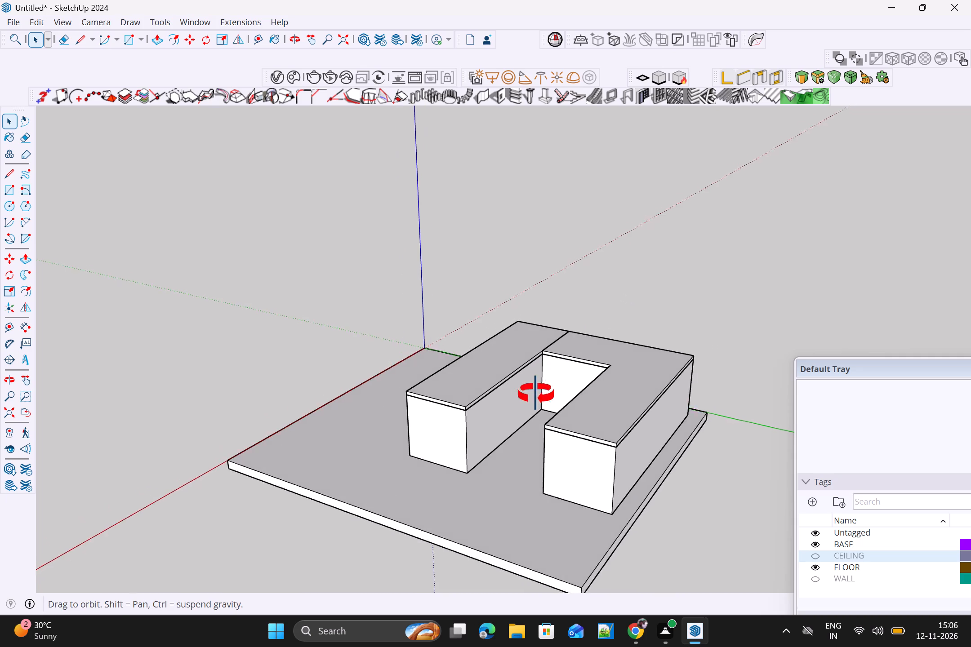
middle_drag(536, 394, 725, 245)
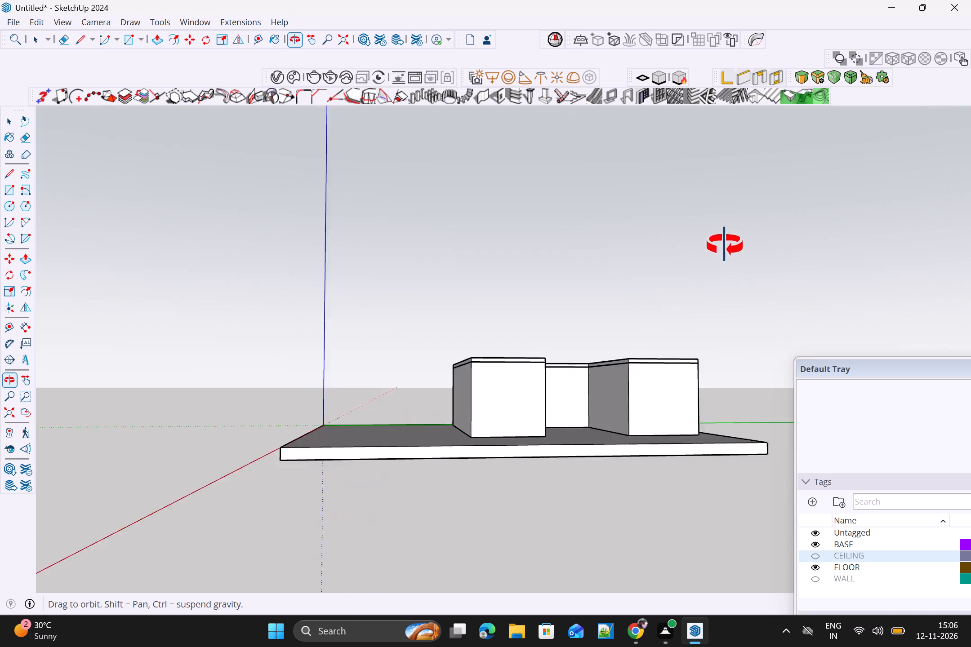
middle_drag(725, 245, 744, 348)
scroll(472, 408, up, 2)
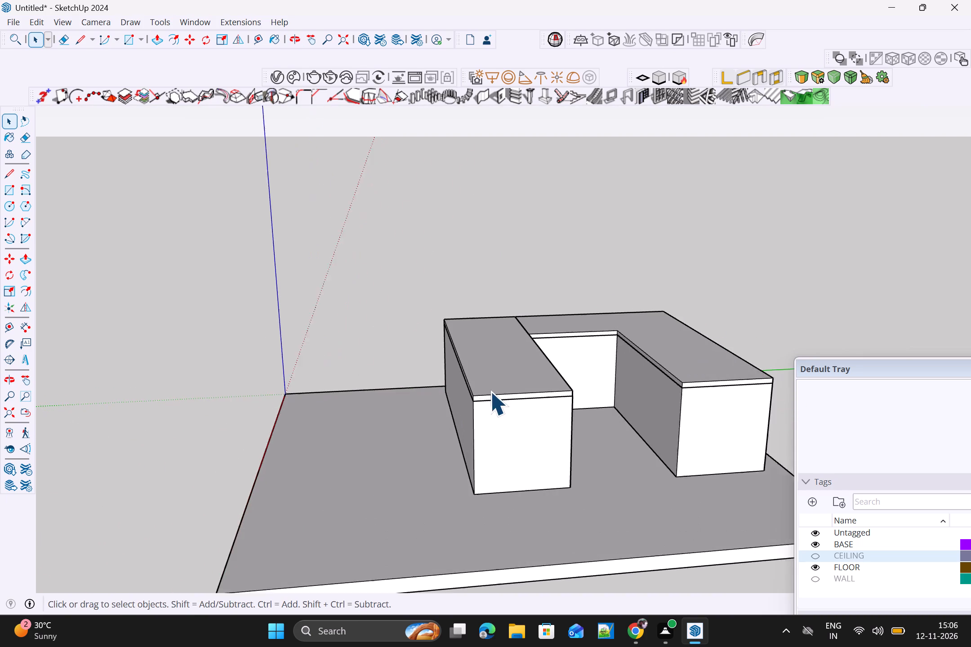
scroll(490, 391, up, 2)
double_click(501, 393)
click(494, 402)
scroll(481, 399, up, 4)
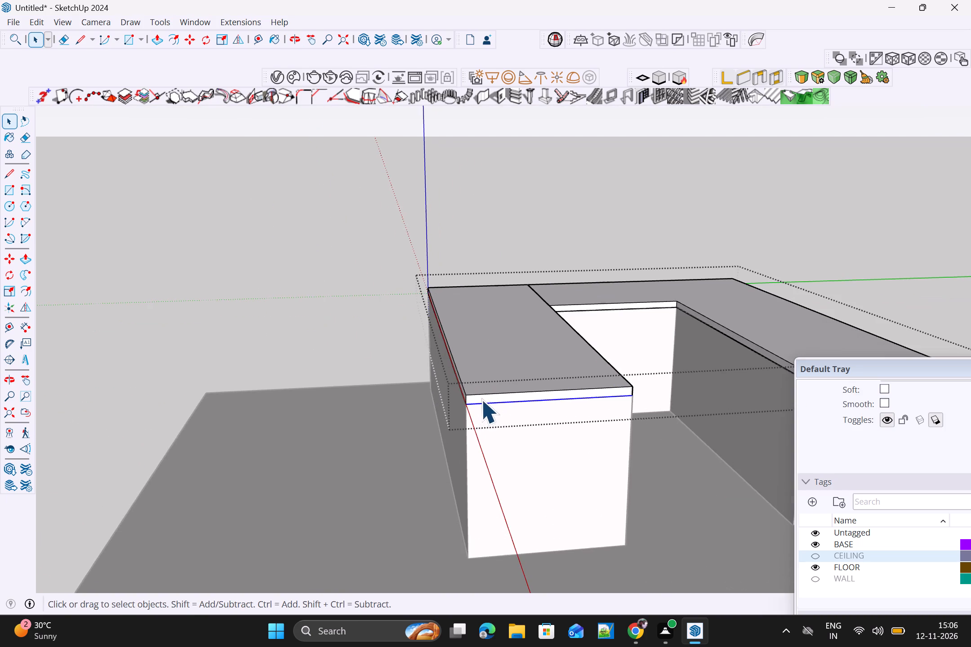
middle_drag(489, 408, 726, 380)
scroll(721, 372, up, 1)
scroll(601, 340, up, 2)
middle_drag(588, 351, 598, 385)
key(p)
scroll(608, 347, up, 3)
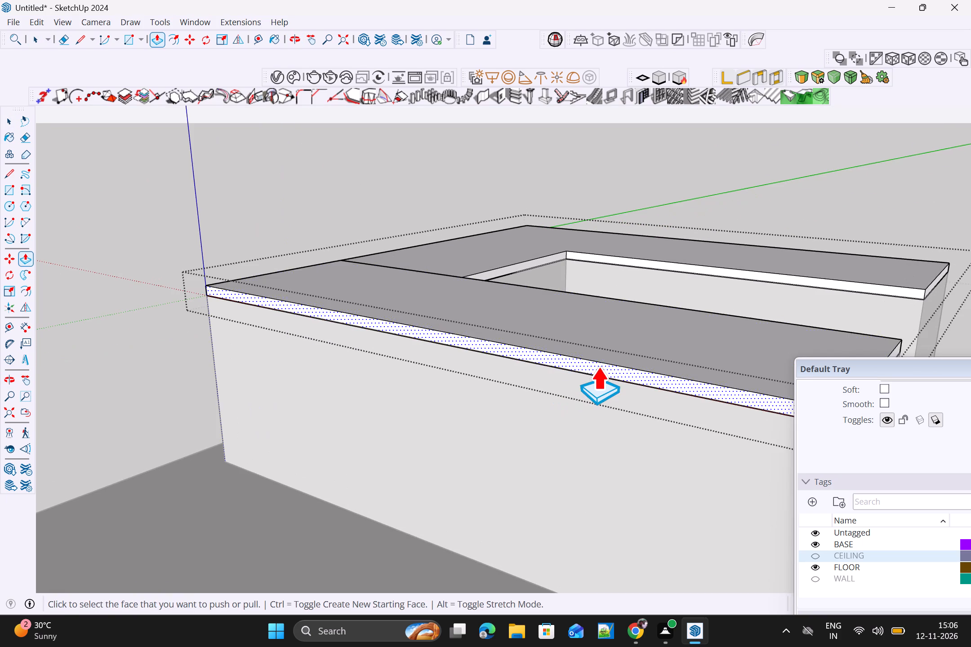
click(597, 363)
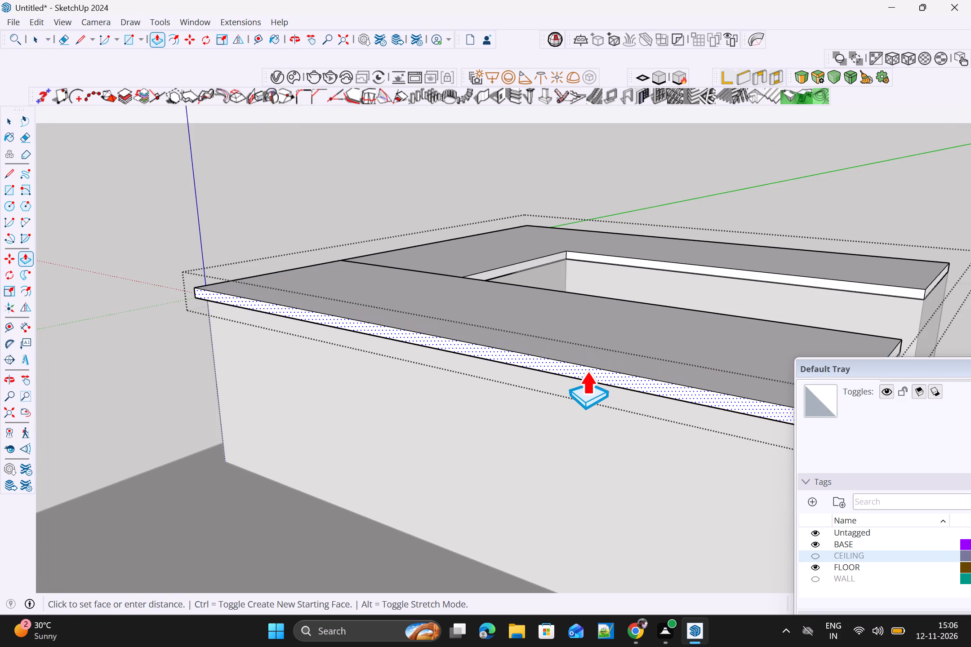
scroll(584, 373, down, 4)
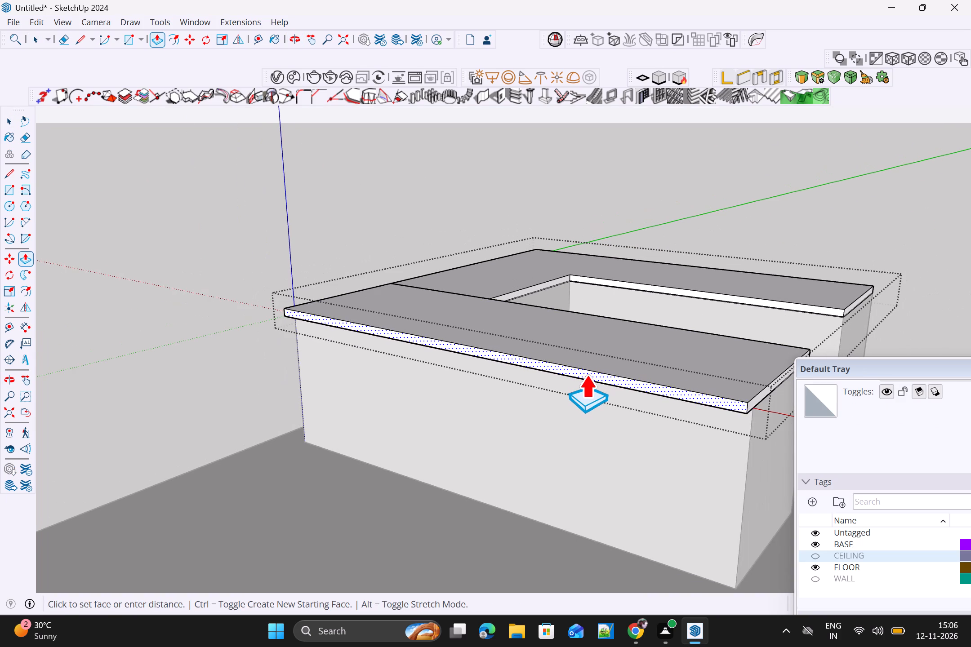
click(590, 373)
Push/pull the slab's end face on the arm nearest the origin slightly outward beyond the base.
scroll(596, 372, down, 3)
middle_drag(673, 397, 567, 433)
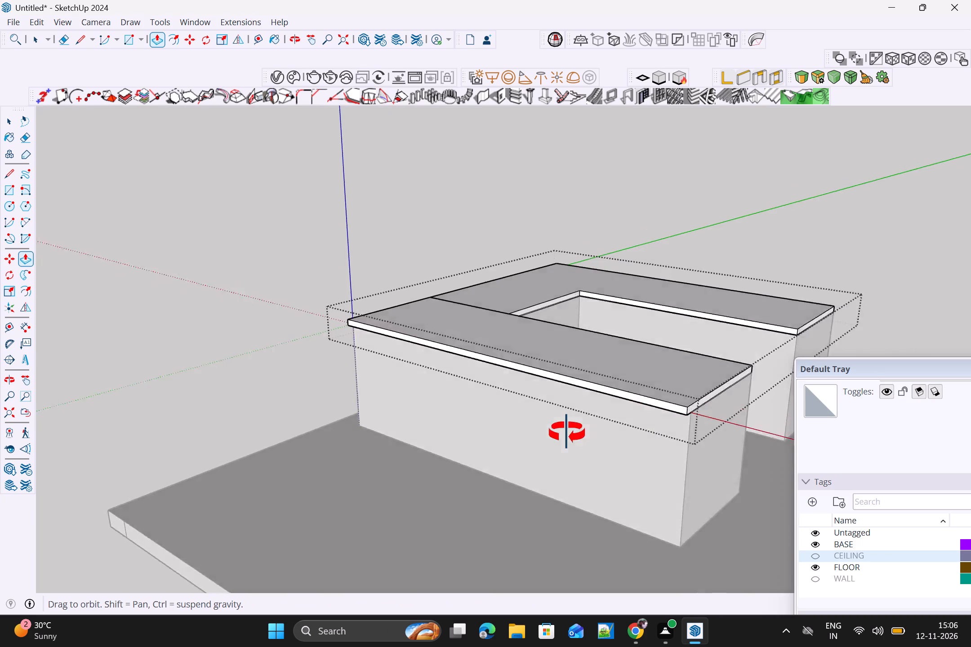
middle_drag(567, 433, 392, 420)
scroll(423, 420, up, 1)
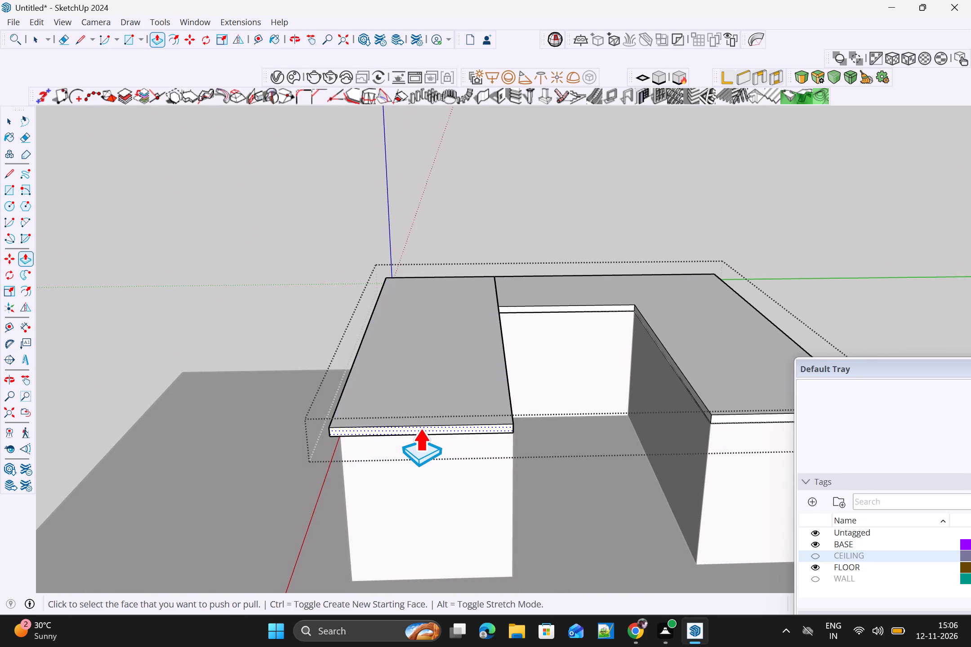
click(419, 427)
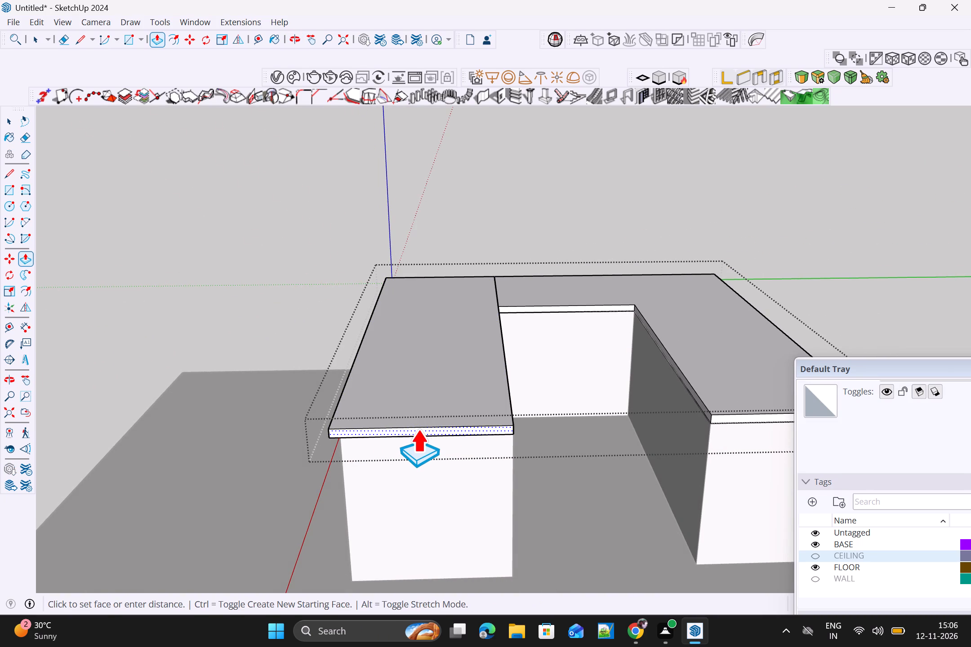
click(418, 428)
Push/pull the slab's end face on the far arm slightly outward beyond the base.
scroll(454, 429, down, 2)
click(693, 421)
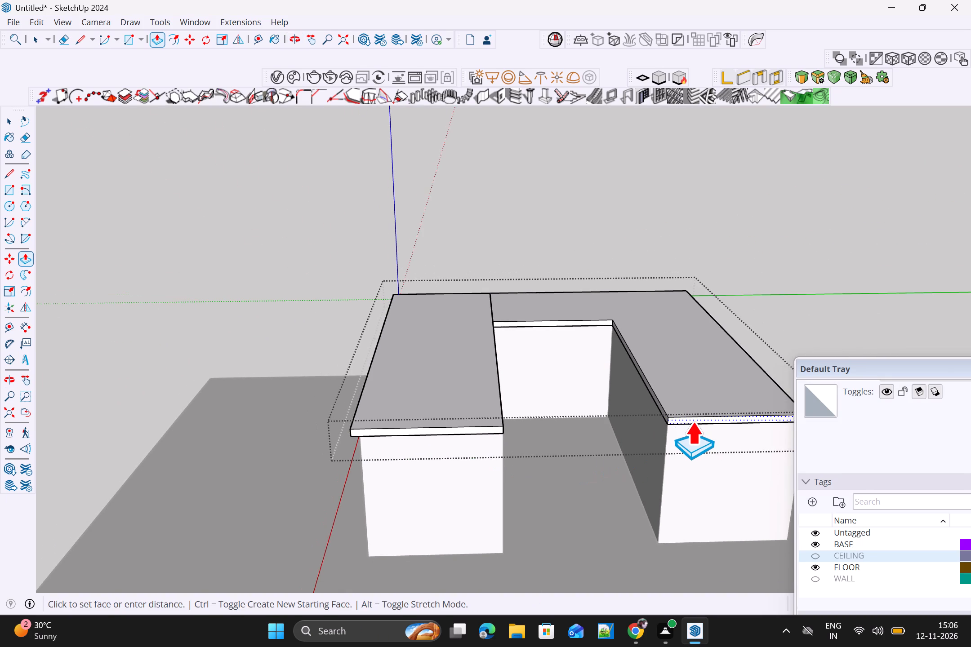
click(689, 428)
scroll(682, 431, down, 3)
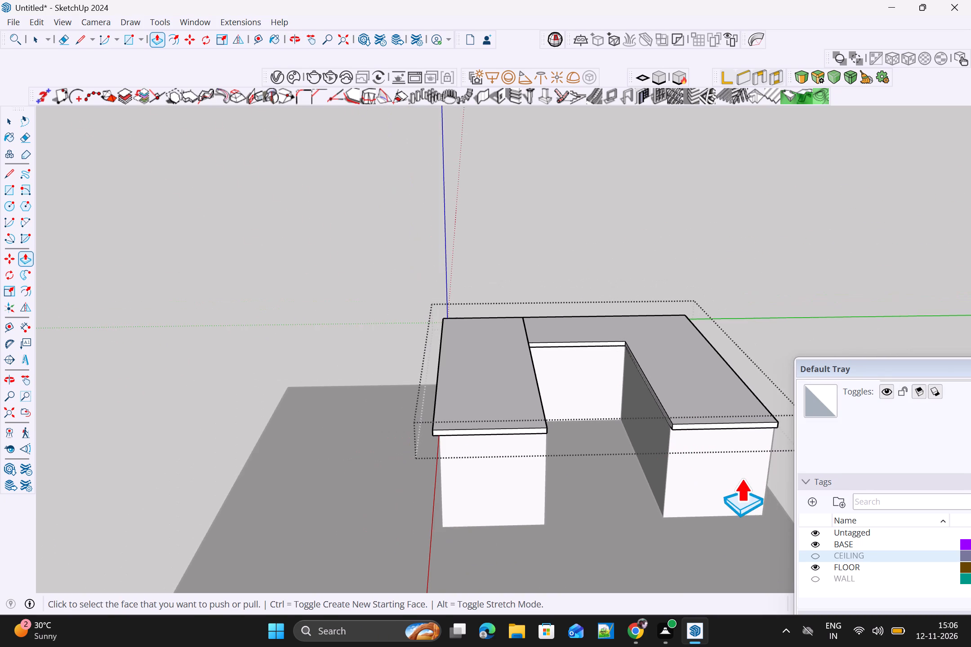
middle_drag(713, 466, 665, 464)
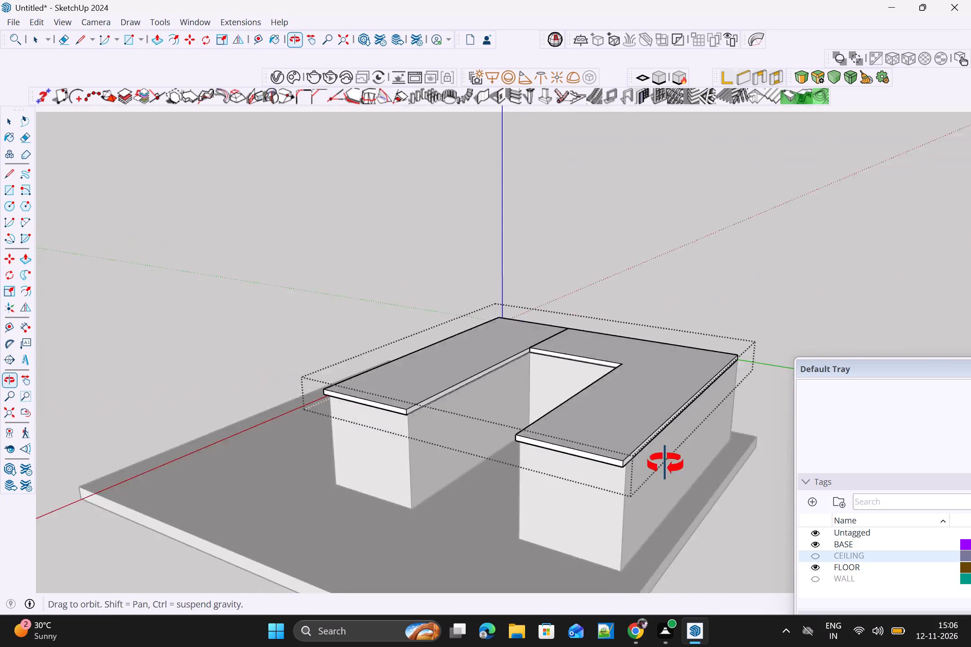
middle_drag(665, 464, 760, 465)
scroll(757, 448, up, 1)
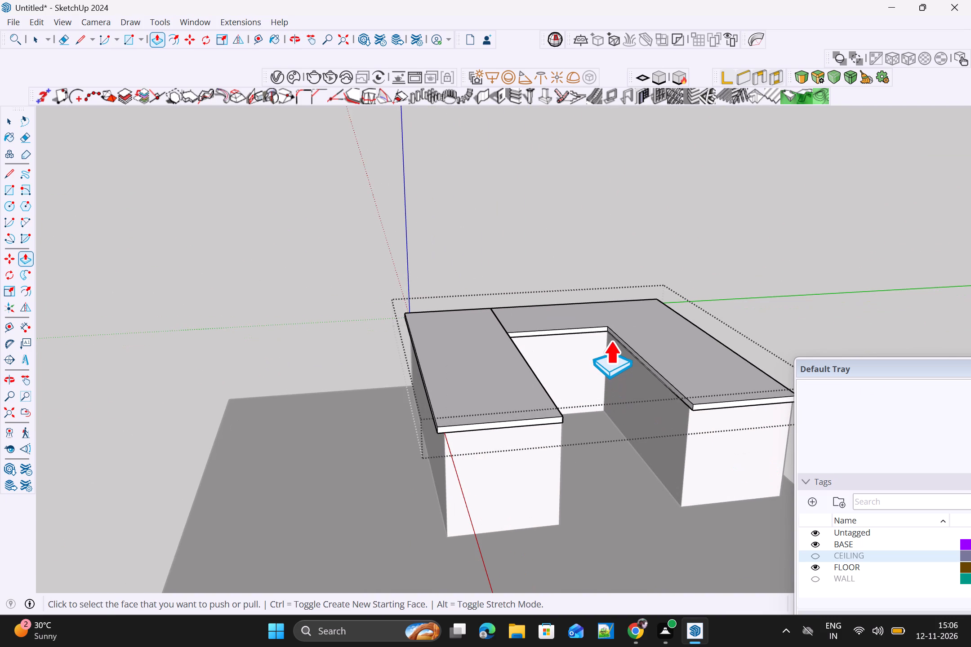
key(space)
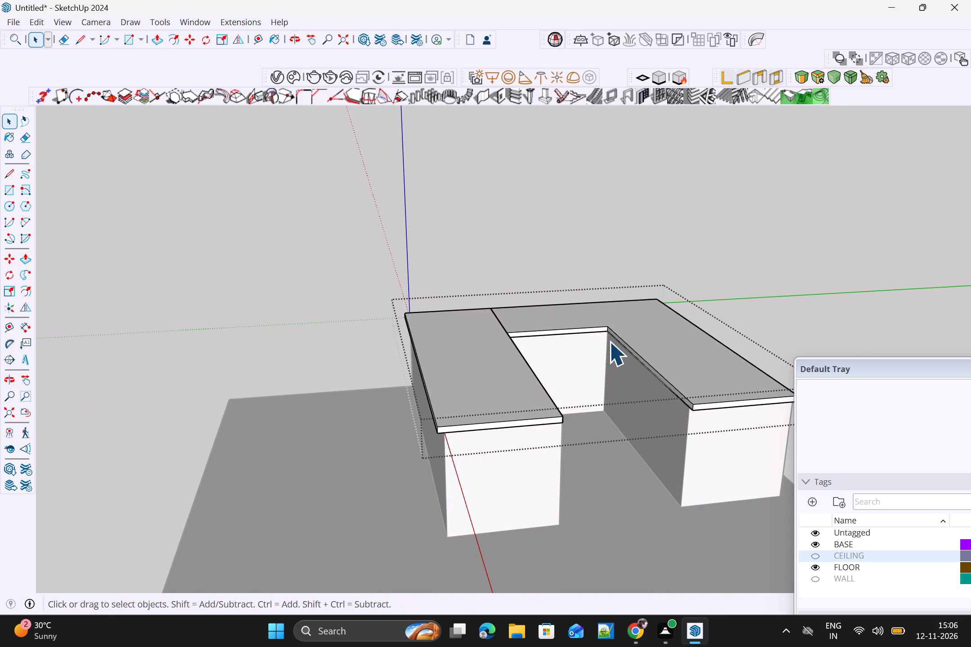
Exit the slab group and examine the overhanging slab and U-shaped base from several angles.
click(332, 271)
scroll(411, 295, down, 1)
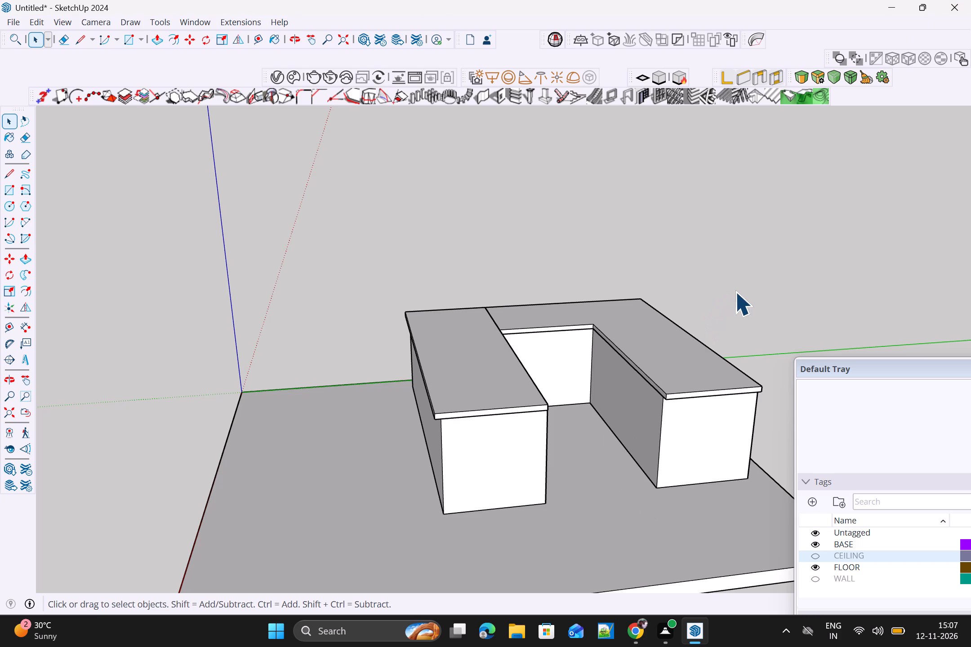
scroll(745, 291, up, 2)
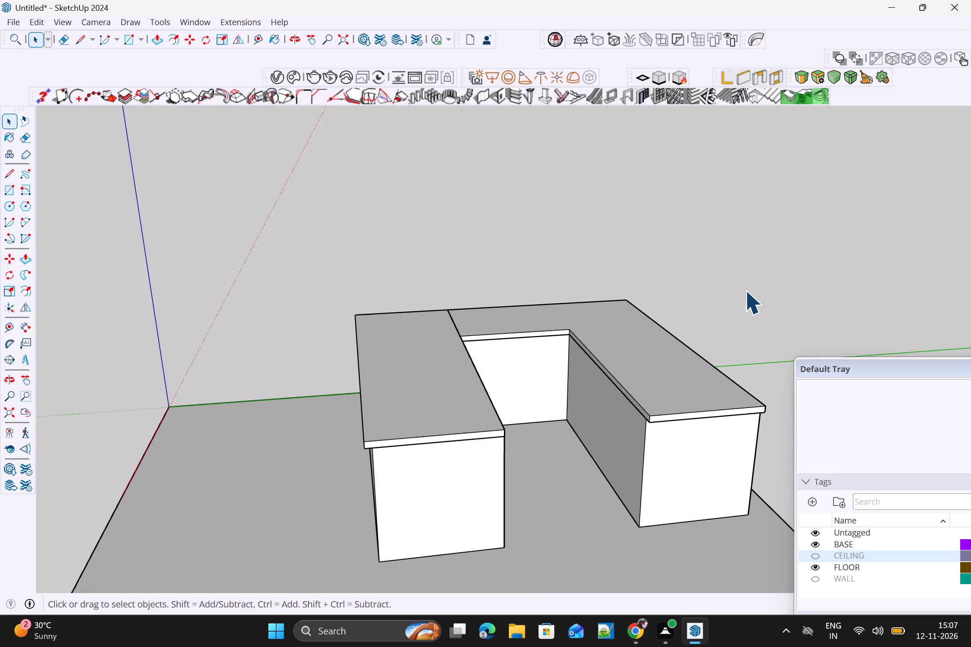
scroll(745, 290, down, 8)
middle_drag(770, 315, 616, 435)
scroll(683, 449, up, 1)
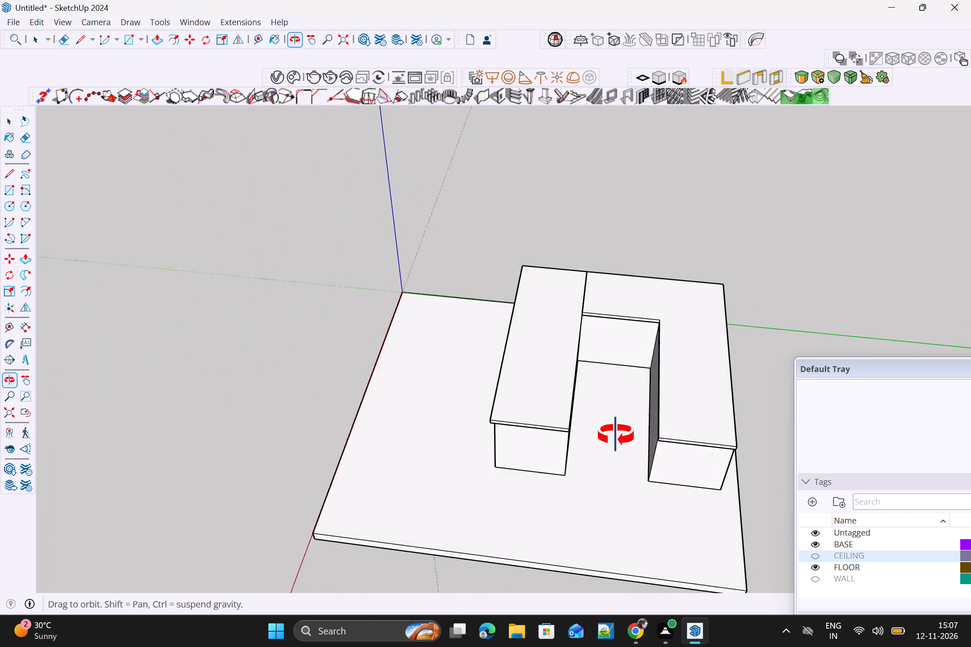
middle_drag(616, 435, 619, 289)
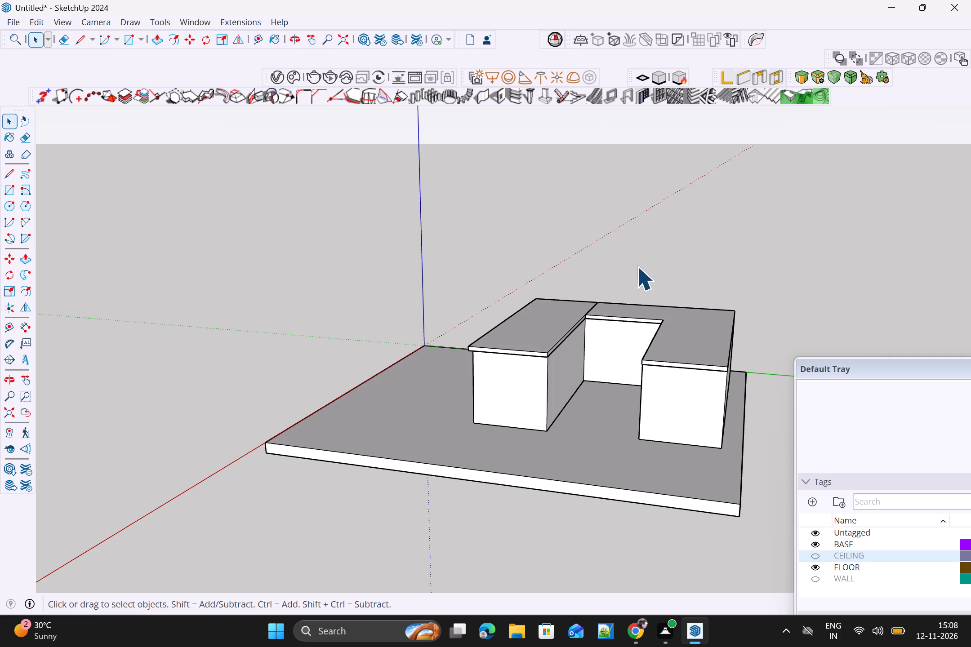
scroll(637, 266, down, 2)
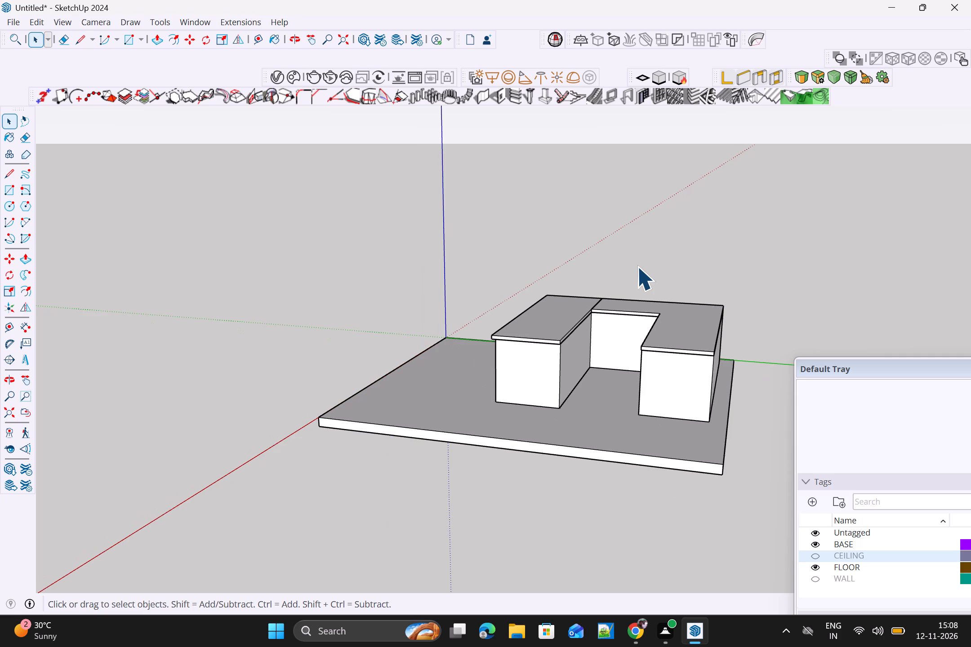
scroll(588, 384, up, 5)
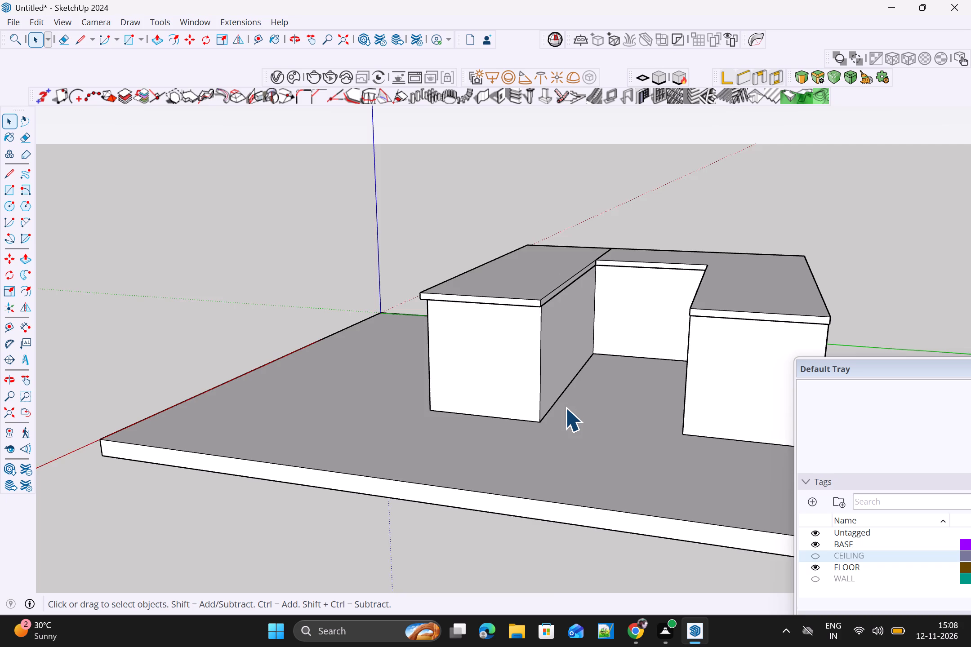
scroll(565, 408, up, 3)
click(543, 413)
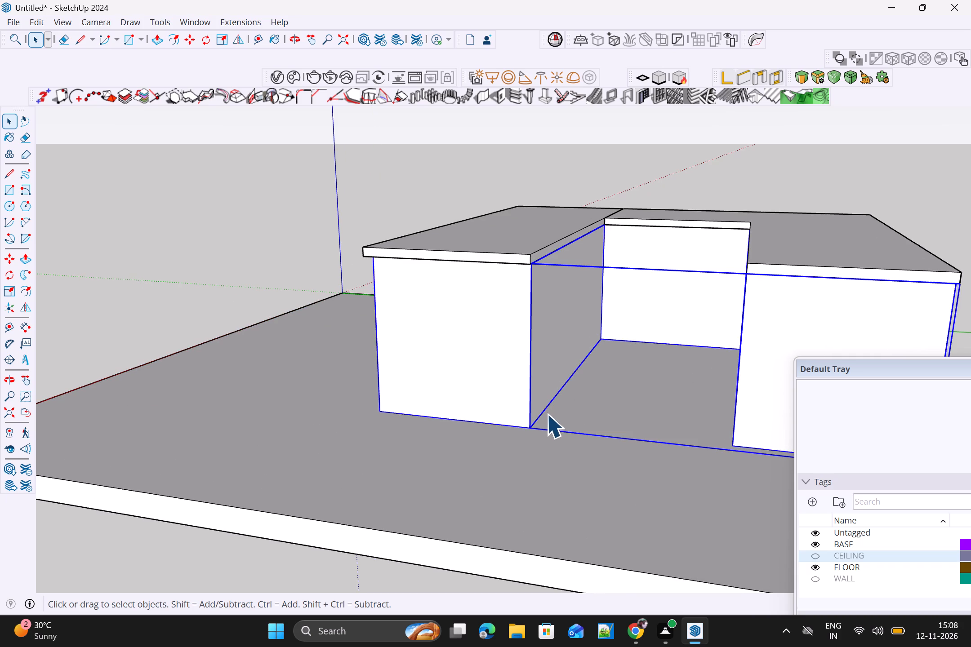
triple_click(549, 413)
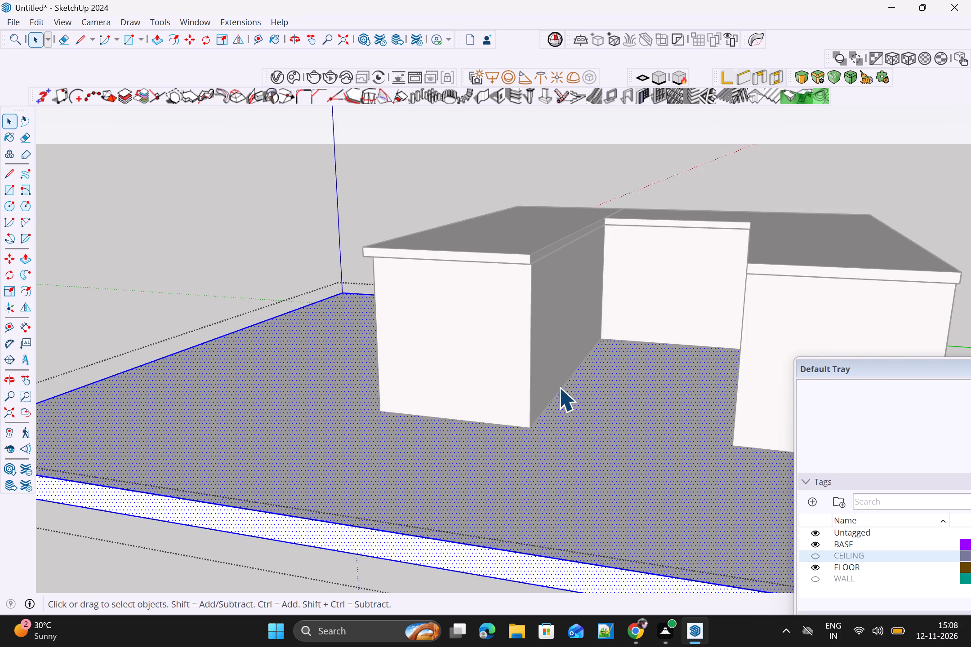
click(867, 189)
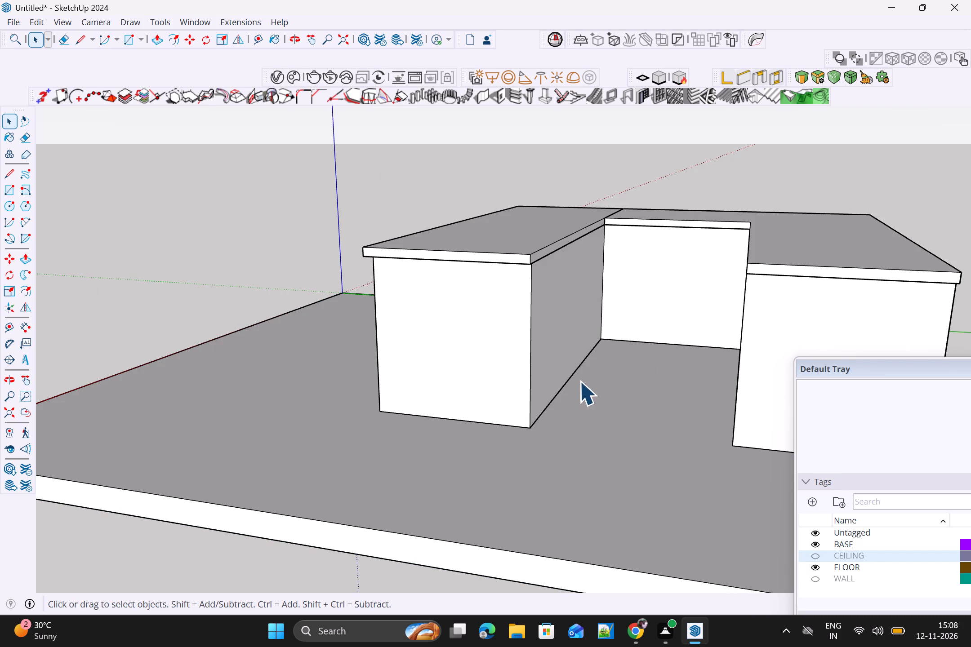
Inside the BASE group, select the three inner bottom edges of the U and weld them into one polyline.
click(567, 377)
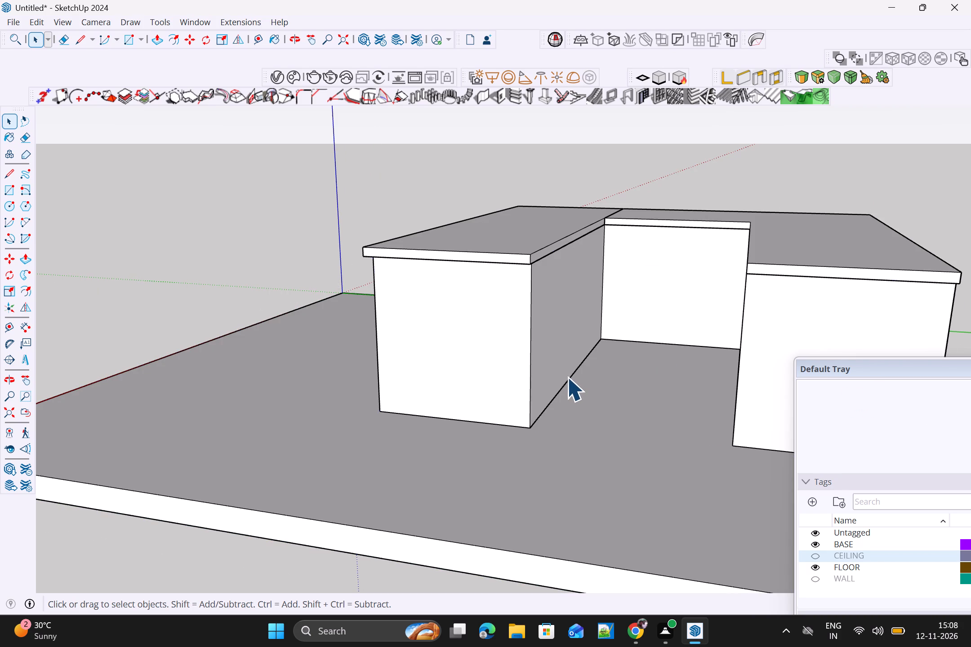
double_click(566, 377)
click(566, 380)
triple_click(566, 383)
click(564, 386)
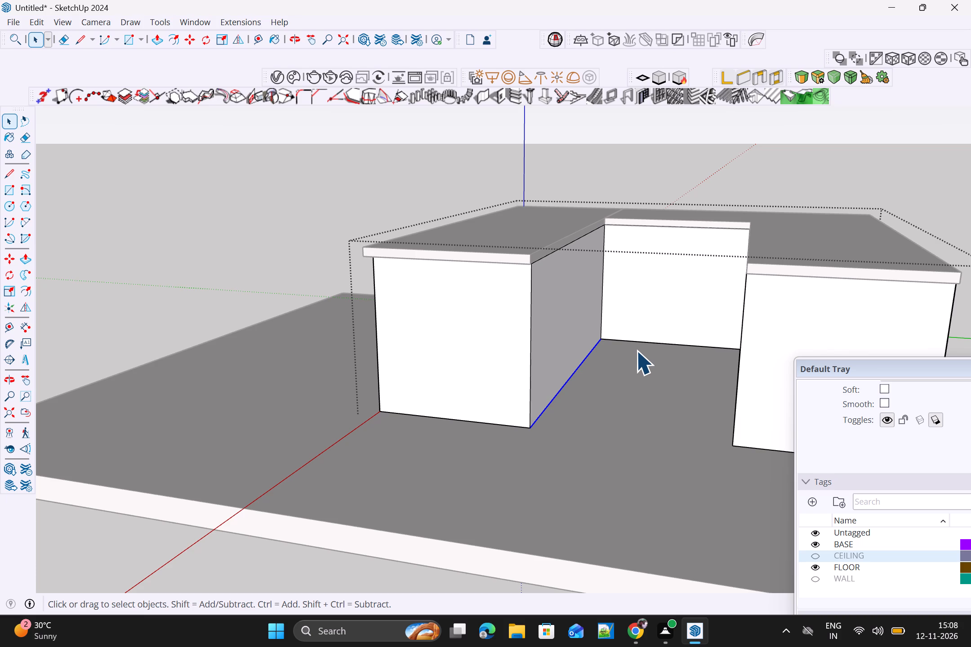
shift+click(658, 340)
shift+click(673, 325)
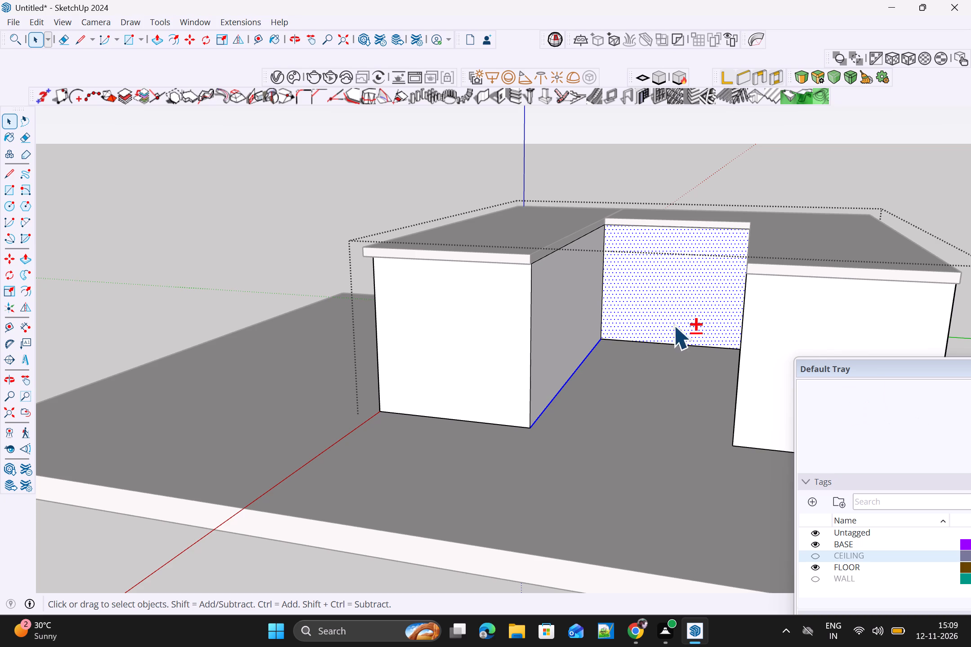
shift+click(656, 342)
scroll(635, 337, down, 4)
scroll(629, 346, up, 1)
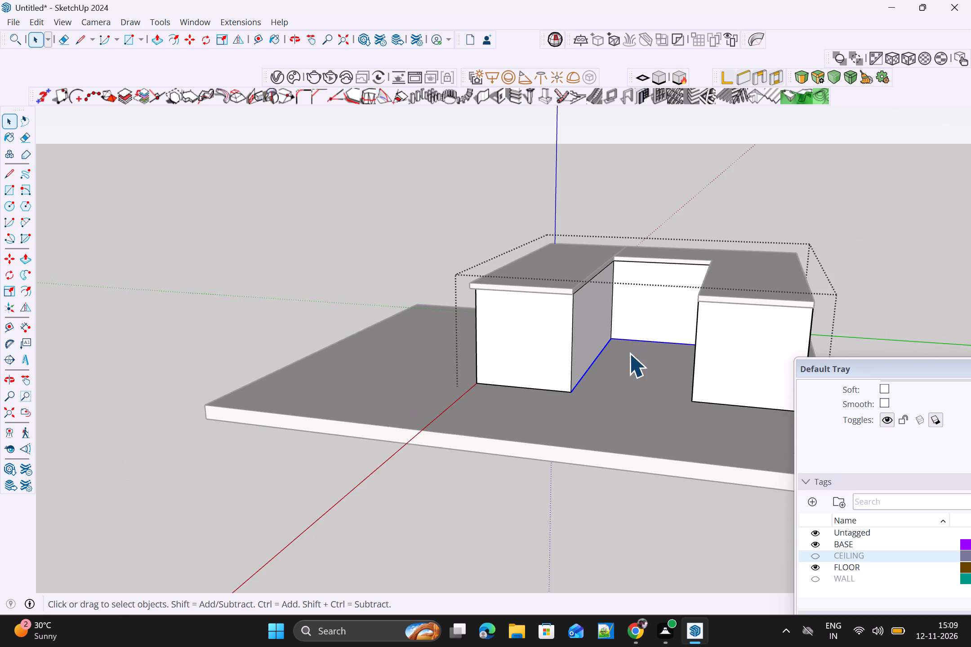
middle_drag(627, 355, 787, 388)
scroll(681, 352, up, 4)
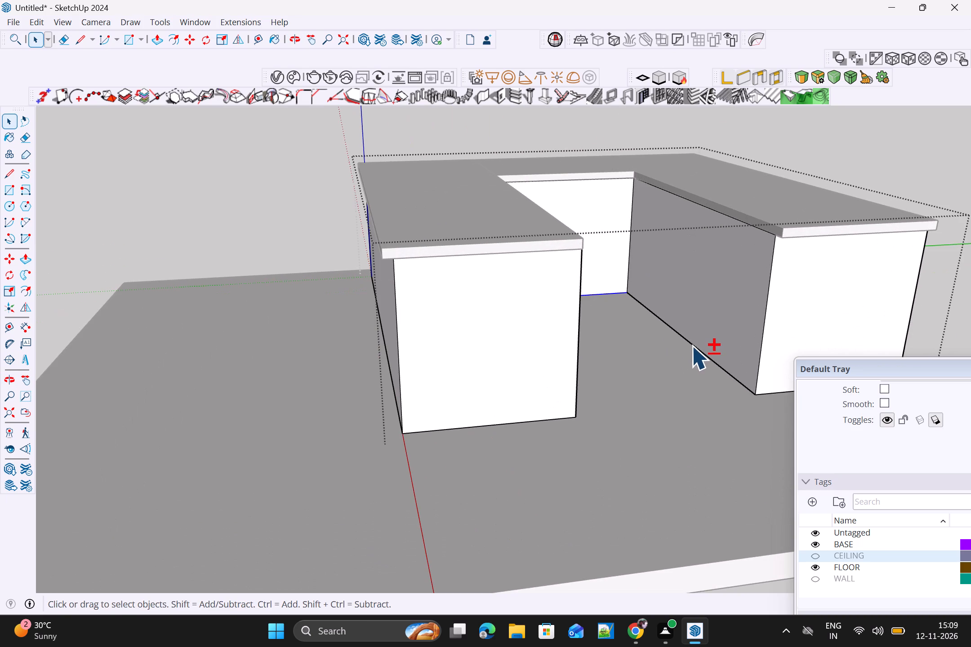
shift+click(691, 346)
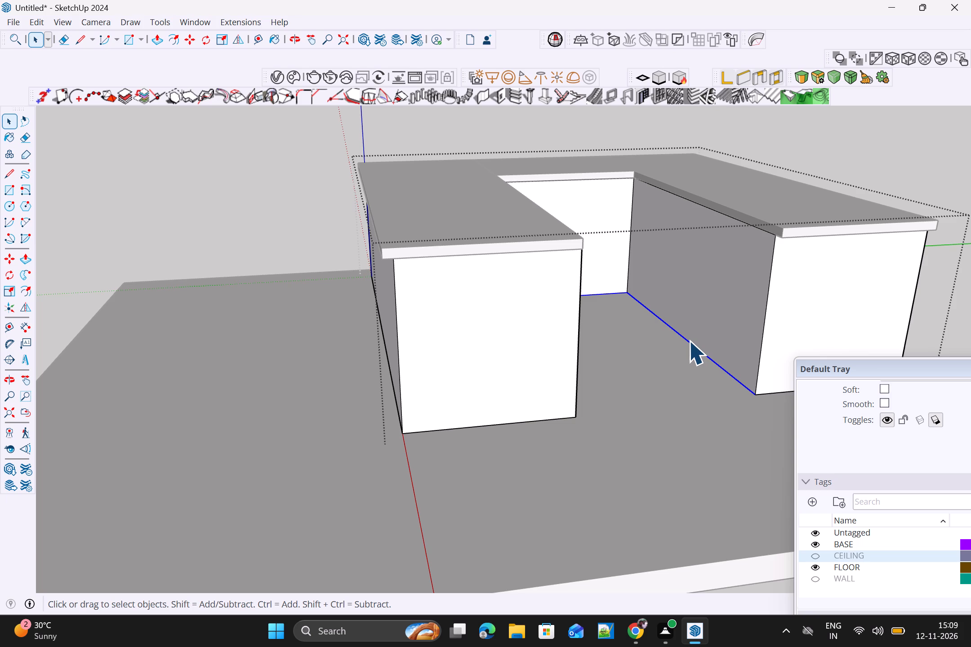
right_click(689, 341)
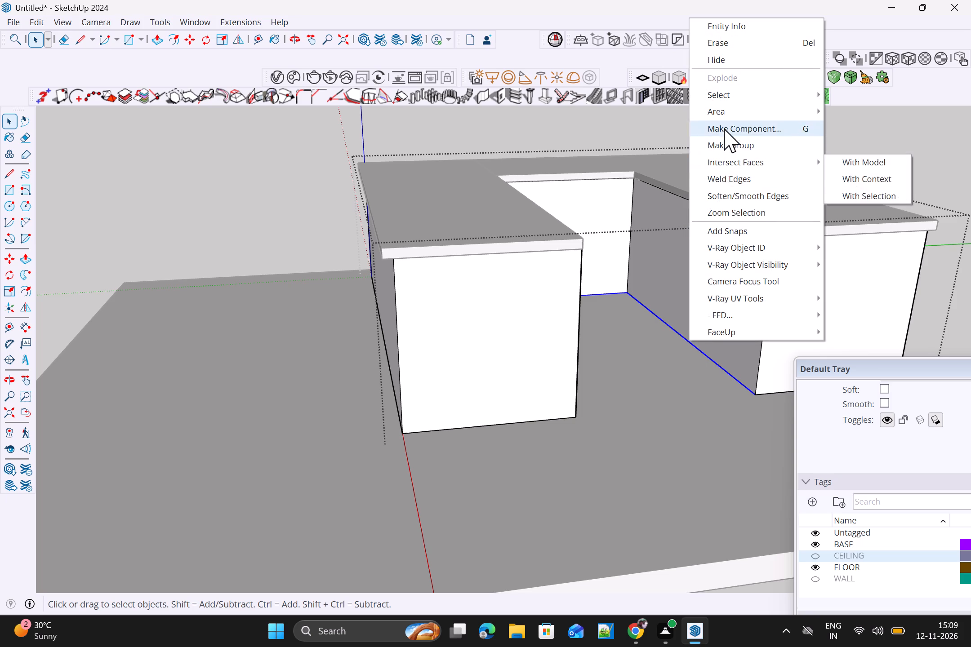
click(725, 179)
Copy the welded bottom edge a short distance straight up the inner faces with Move, marking off a low toe-kick strip.
scroll(704, 208, down, 3)
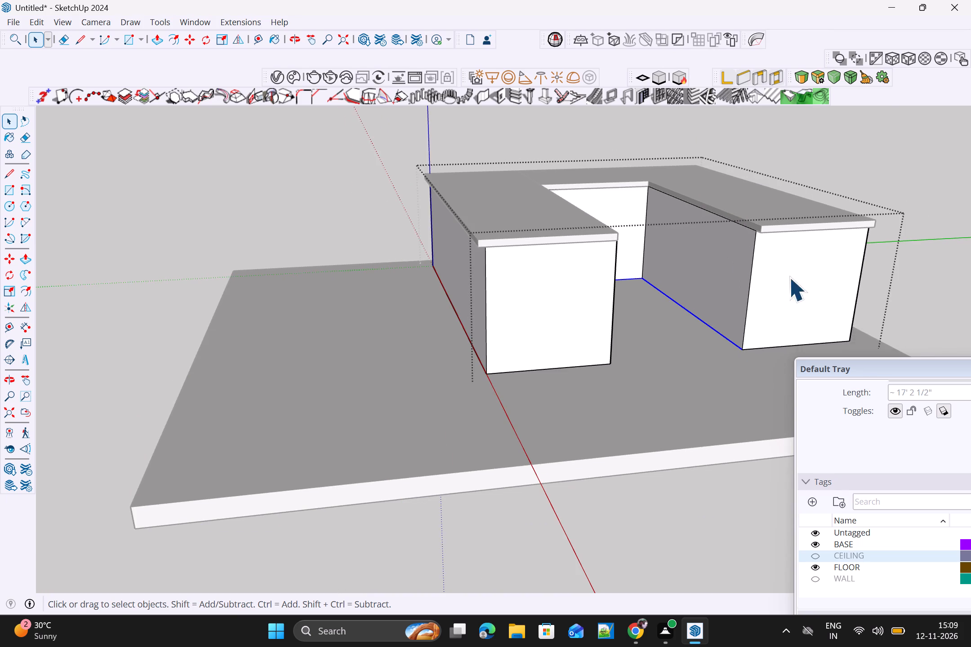
middle_drag(789, 278, 579, 308)
scroll(590, 289, up, 4)
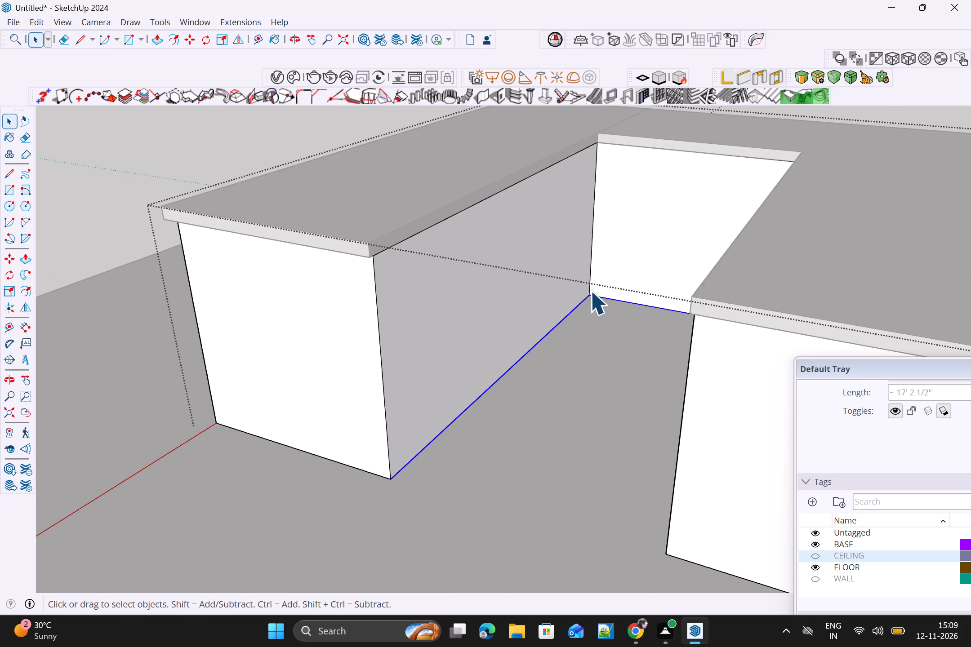
key(m)
scroll(590, 291, up, 4)
click(592, 297)
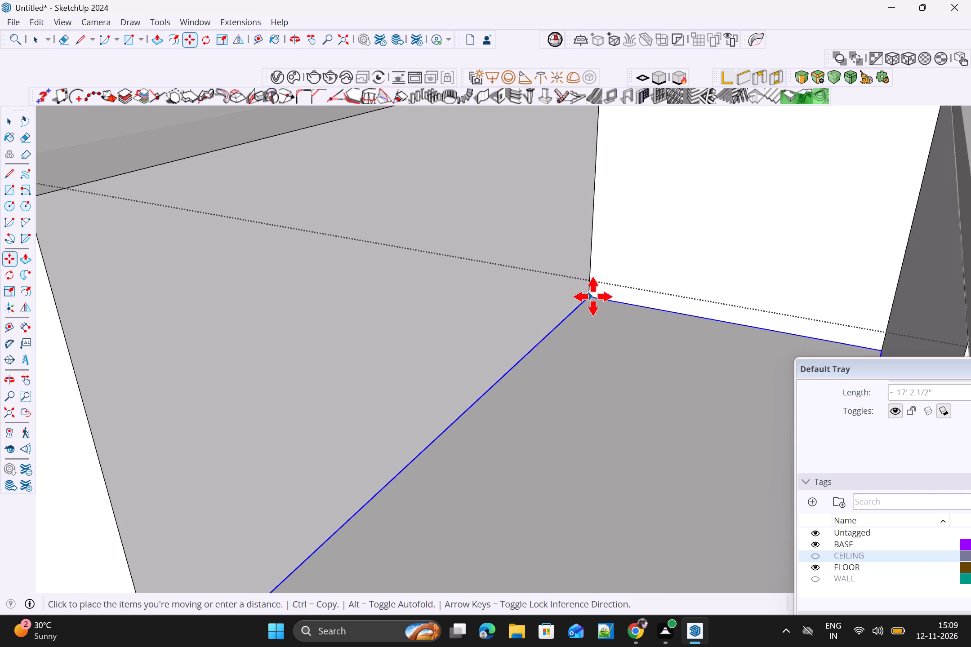
click(592, 298)
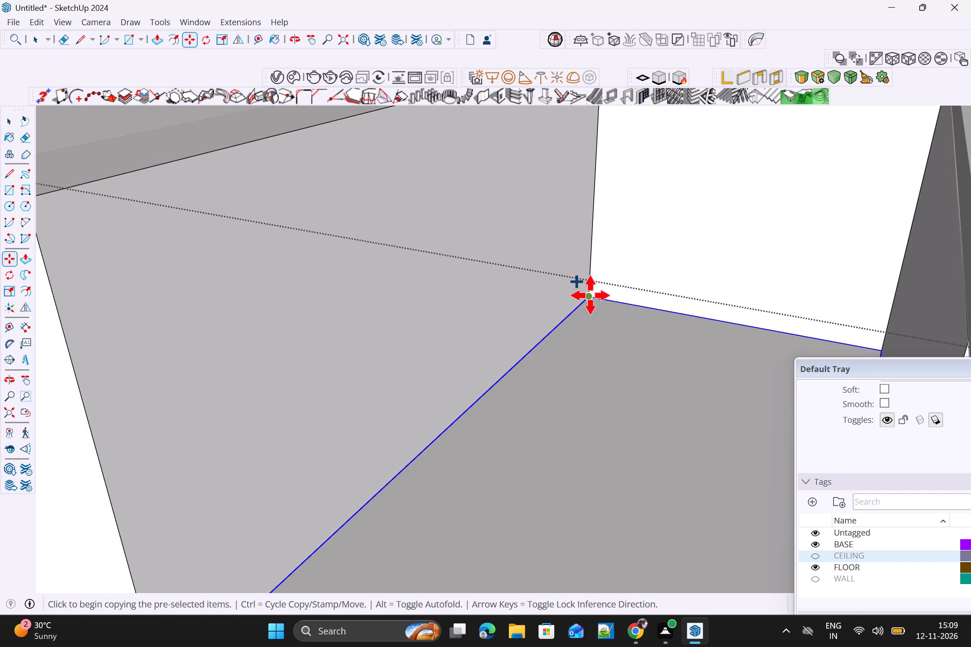
click(590, 295)
scroll(589, 281, up, 3)
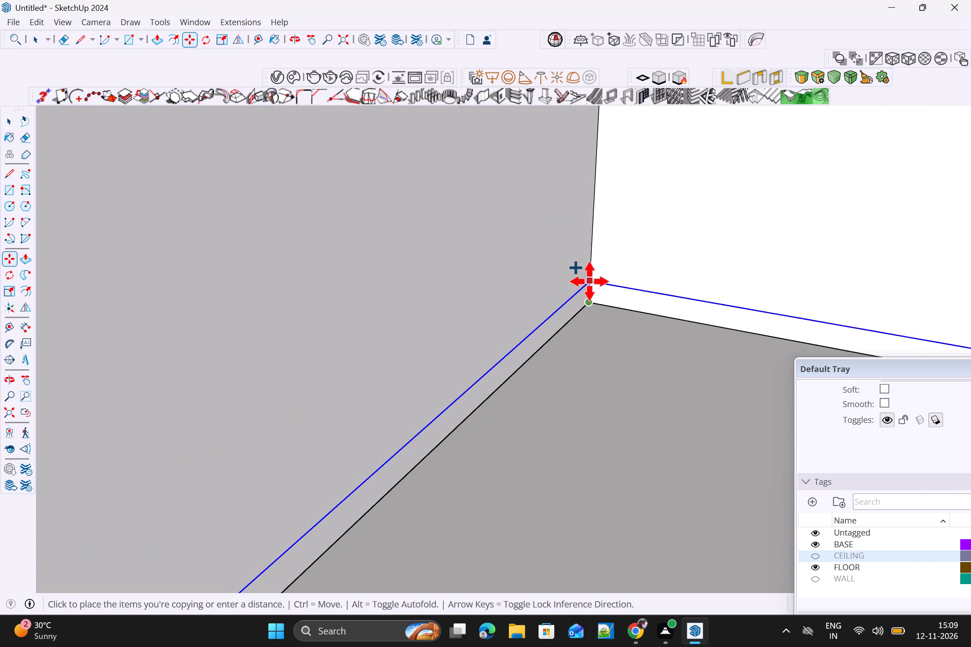
scroll(589, 281, down, 2)
middle_drag(600, 292, 601, 247)
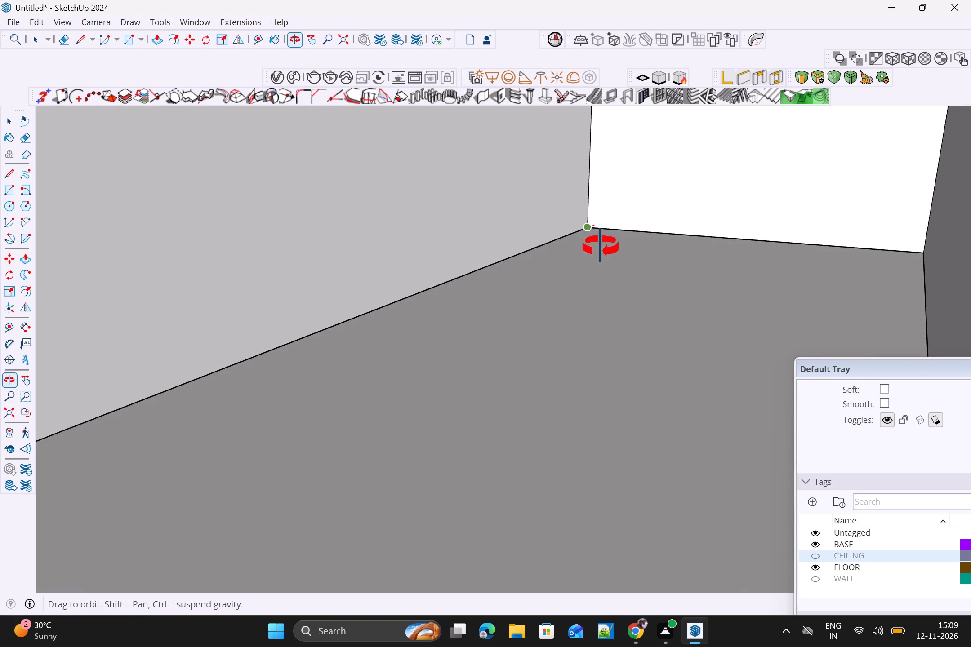
middle_drag(601, 247, 601, 246)
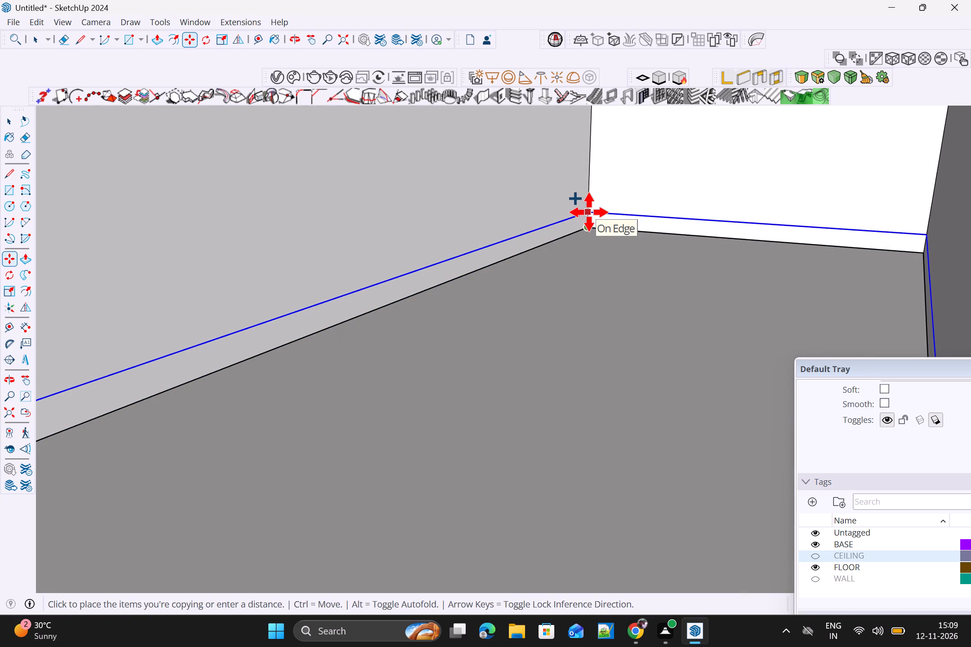
scroll(589, 212, up, 8)
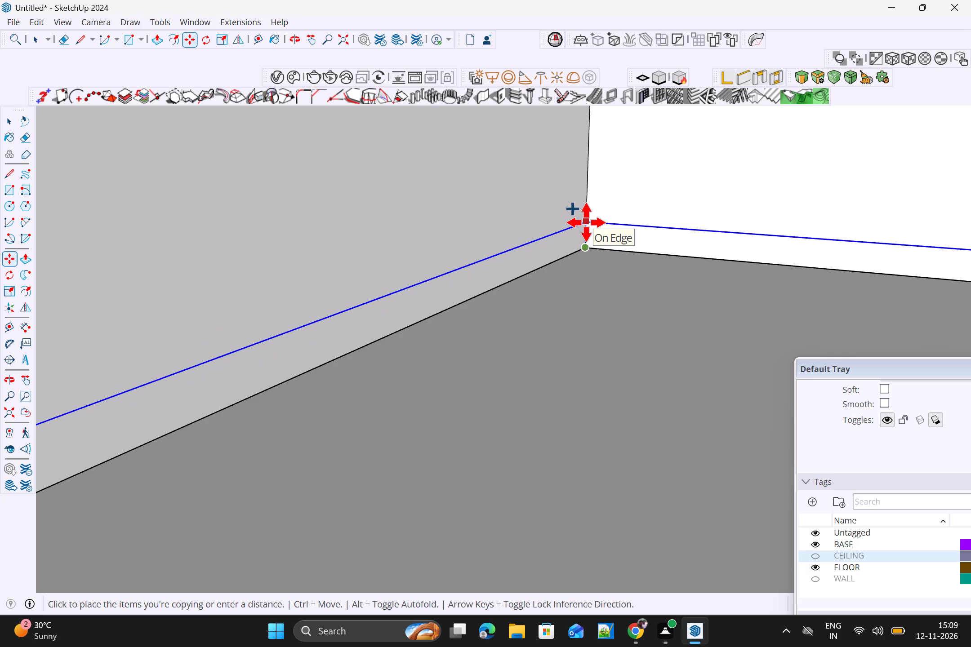
click(586, 222)
Push/pull the low strip on the inner face of the arm nearest the origin slightly into the base as a toe-kick recess.
scroll(591, 235, down, 10)
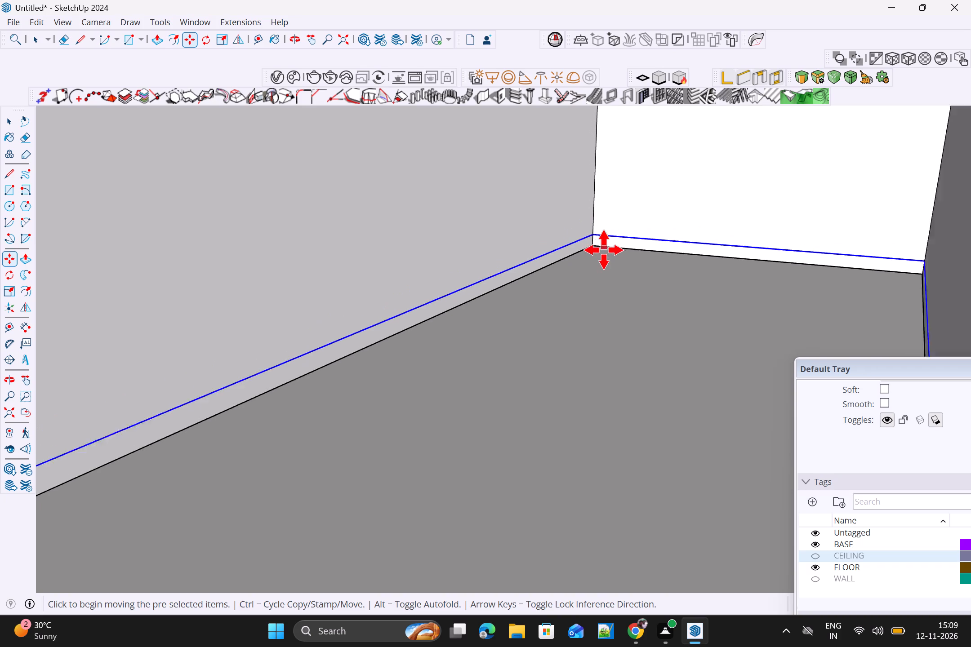
scroll(604, 250, down, 3)
middle_drag(604, 265, 599, 280)
middle_click(599, 280)
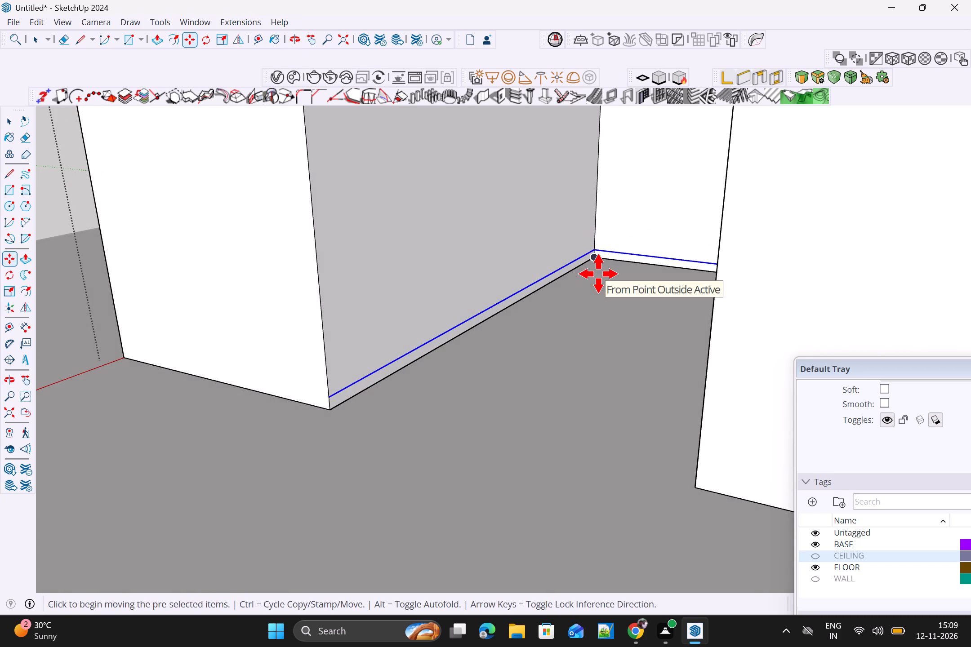
key(space)
click(573, 273)
scroll(567, 274, up, 3)
click(566, 274)
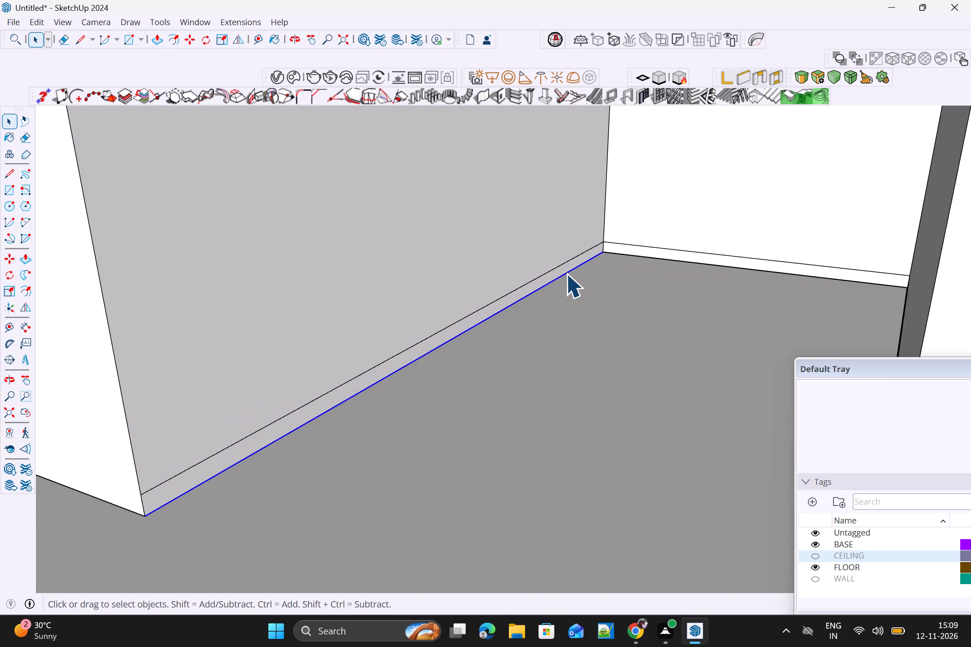
click(565, 273)
scroll(561, 273, up, 4)
click(561, 269)
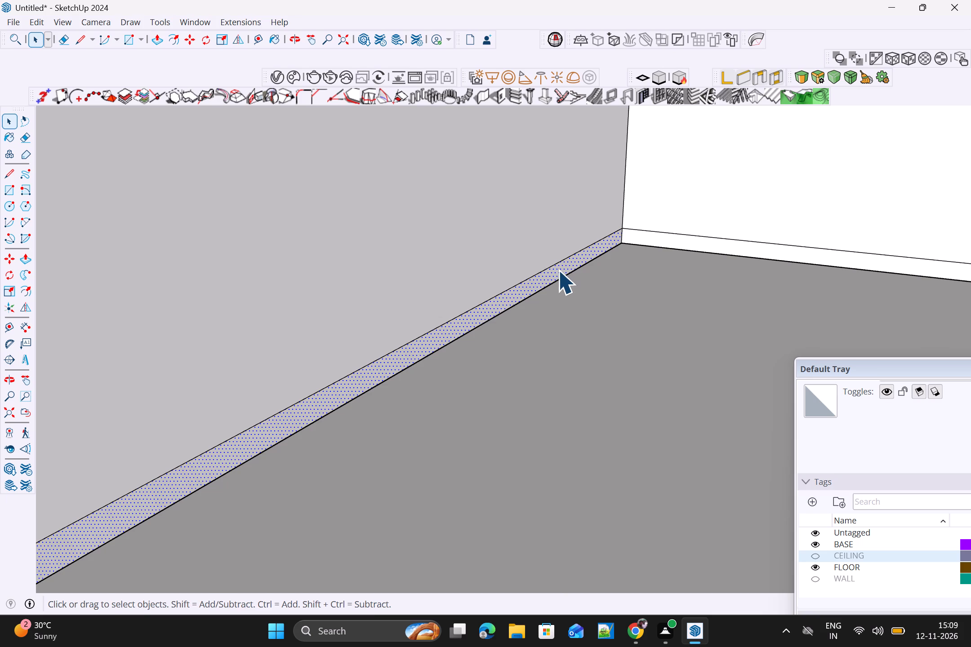
key(p)
scroll(553, 270, up, 7)
click(566, 270)
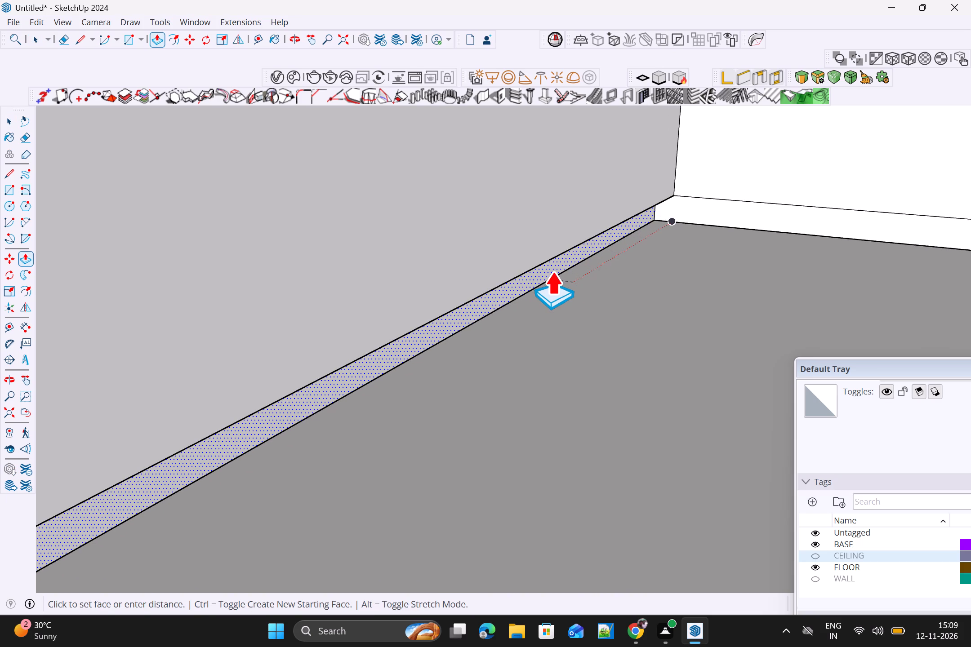
click(552, 272)
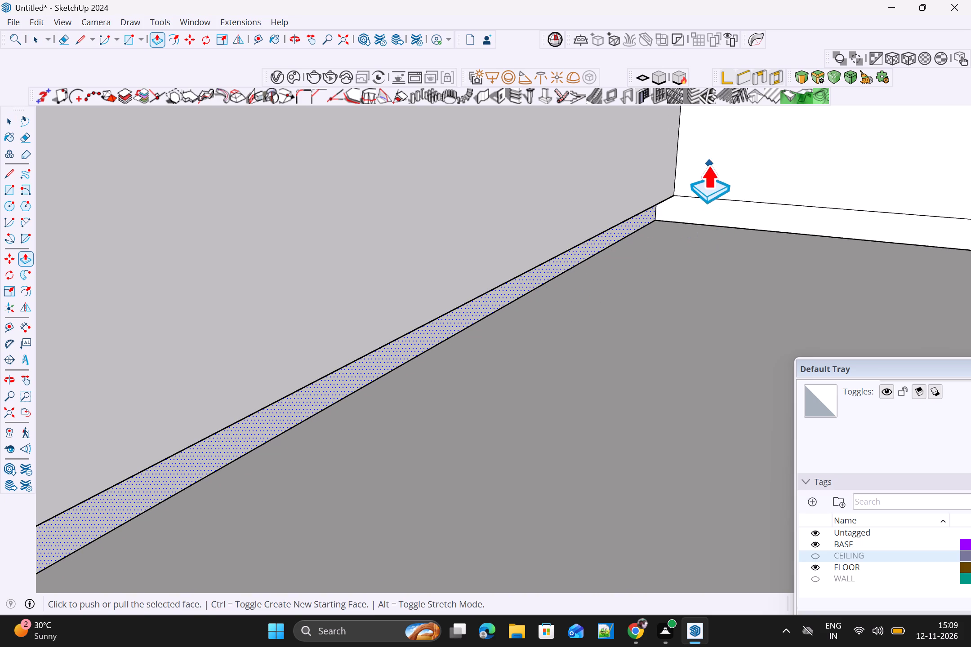
Push/pull the low strip on the base's inner back face inward by the same distance.
key(space)
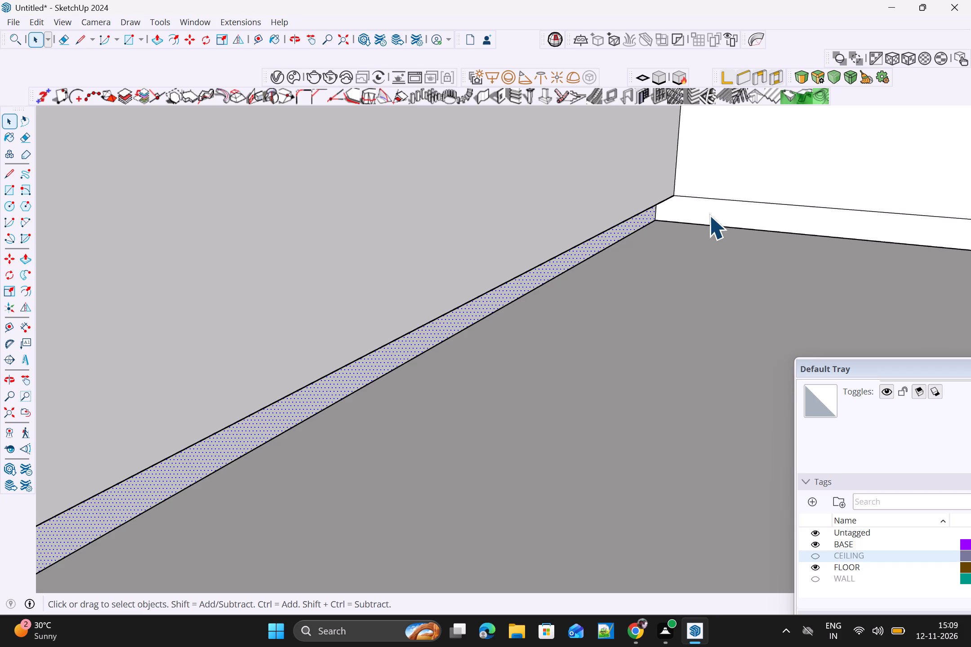
click(712, 218)
key(p)
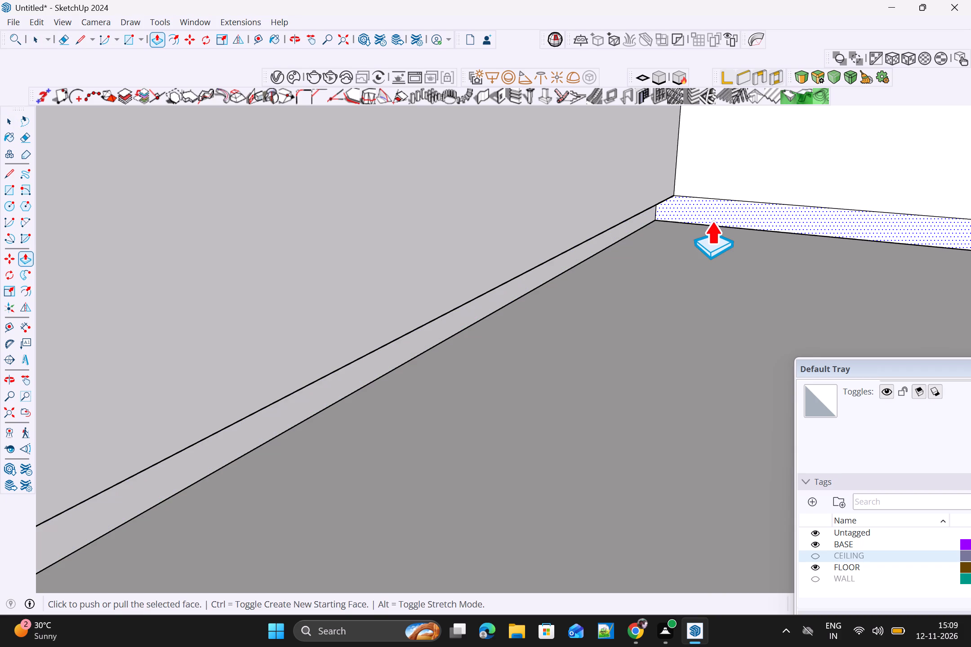
double_click(712, 220)
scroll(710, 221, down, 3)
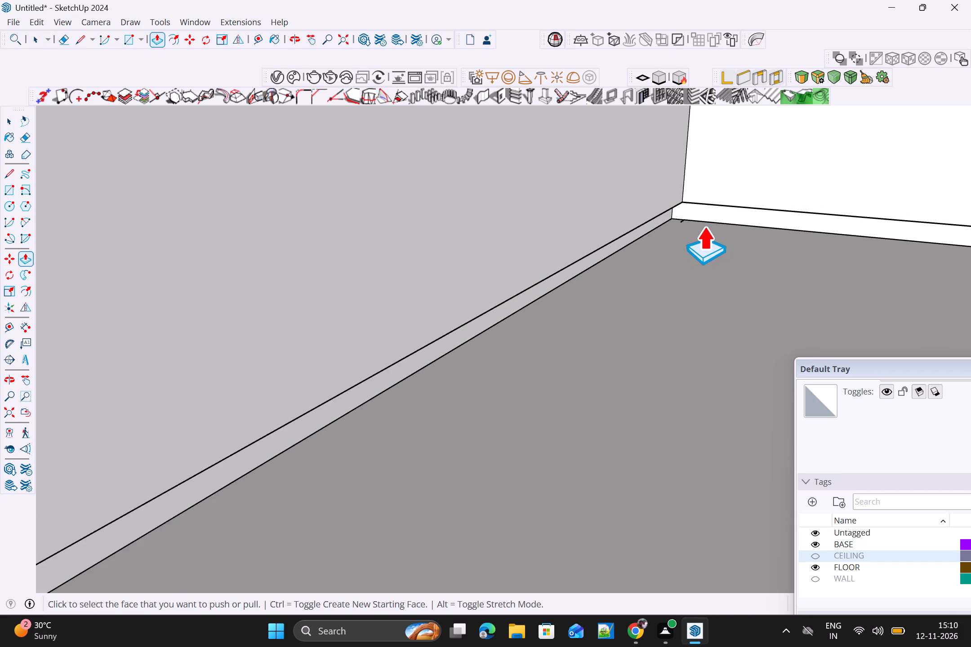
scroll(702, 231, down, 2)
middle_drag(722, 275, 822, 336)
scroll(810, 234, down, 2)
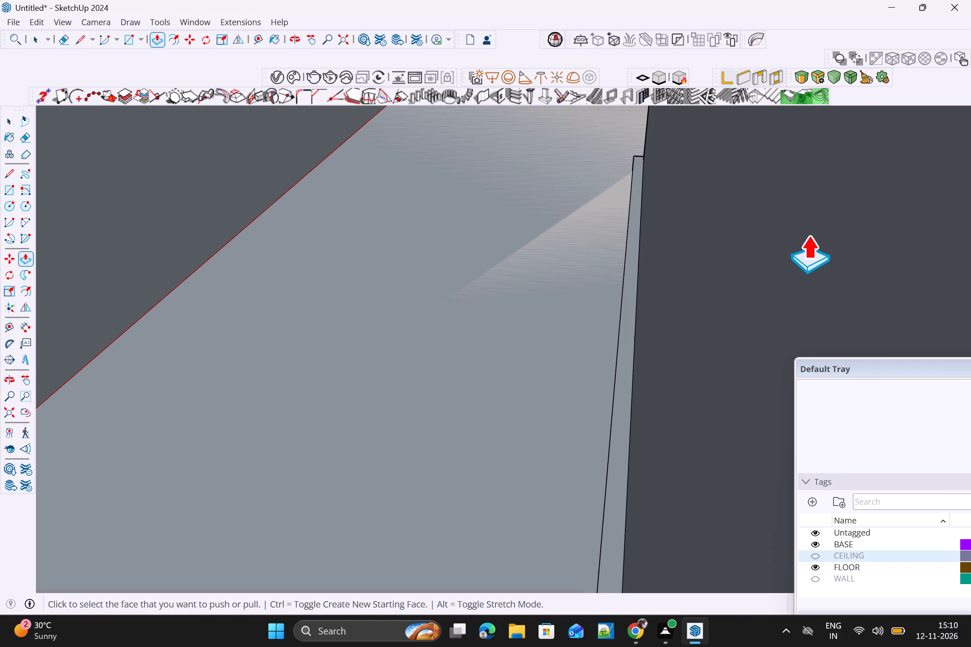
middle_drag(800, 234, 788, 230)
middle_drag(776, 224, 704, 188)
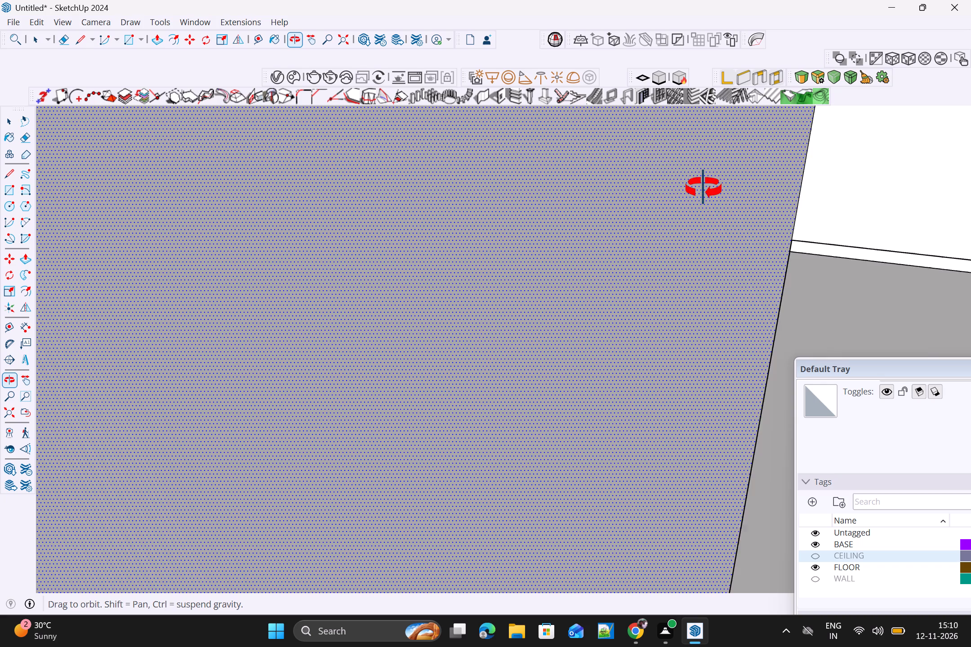
Push/pull the low strip on the inner face of the arm farthest from the origin inward by the same toe-kick distance.
middle_drag(704, 188, 641, 161)
scroll(750, 229, down, 18)
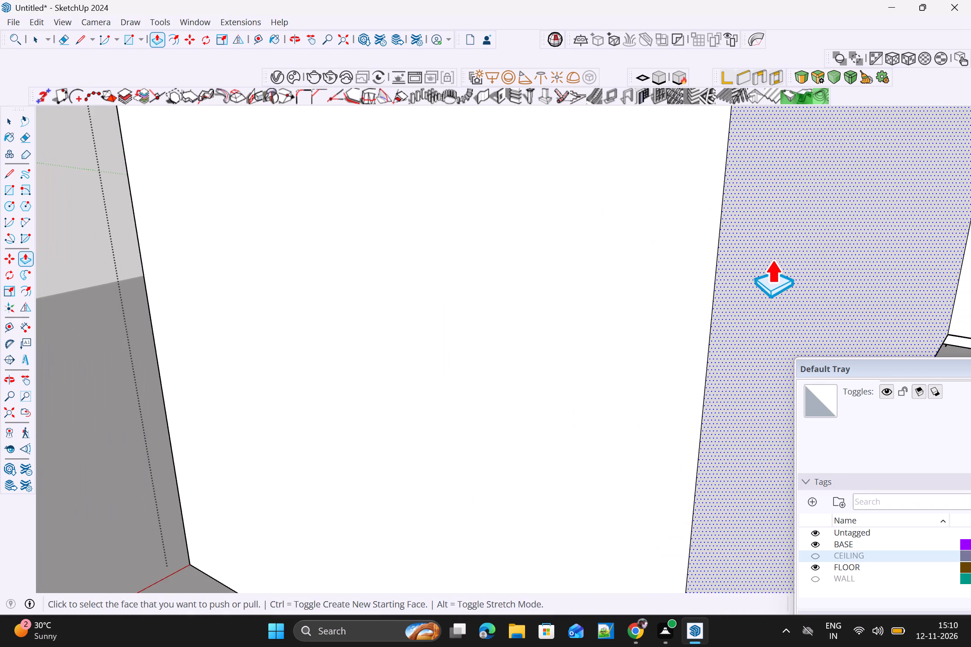
scroll(772, 259, down, 12)
scroll(903, 285, down, 5)
scroll(900, 353, down, 1)
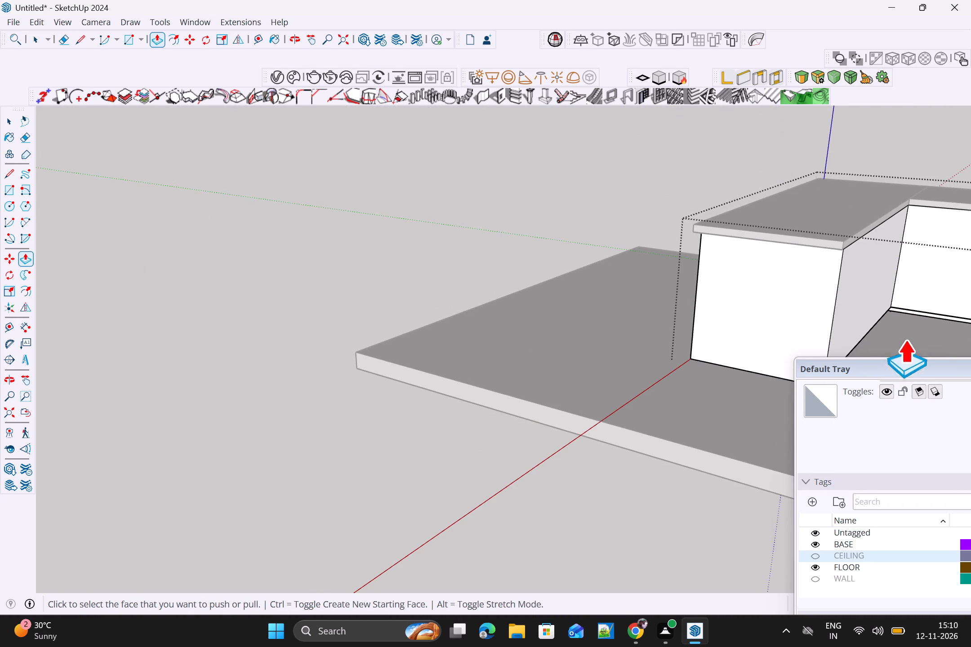
middle_drag(900, 318, 962, 354)
scroll(933, 311, up, 6)
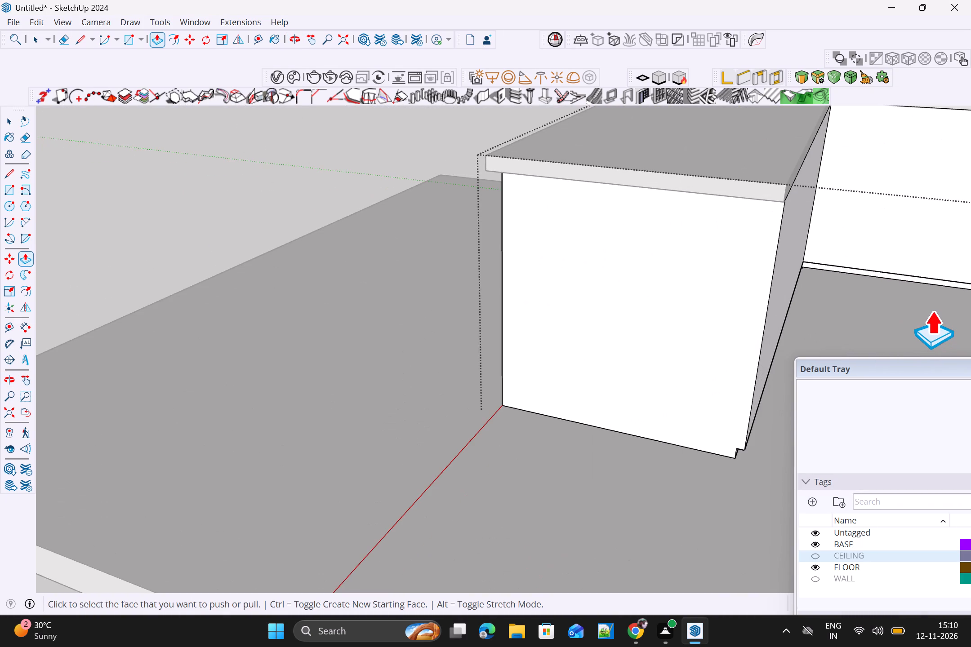
shift+middle_click(759, 273)
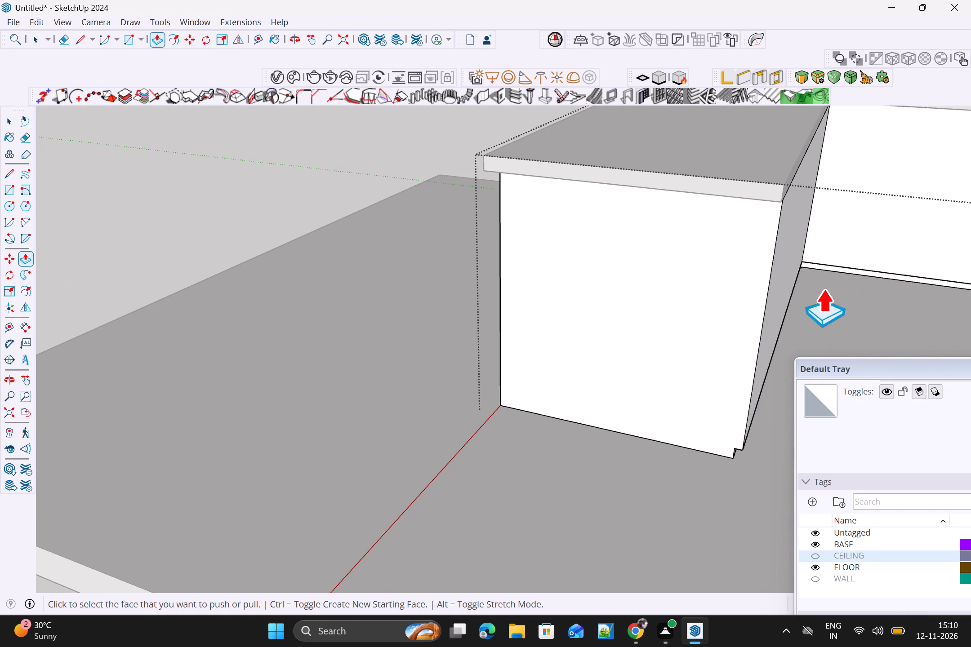
key(space)
scroll(810, 303, down, 4)
shift+middle_drag(858, 302, 669, 202)
scroll(628, 243, up, 2)
scroll(655, 270, up, 1)
middle_drag(659, 279, 732, 310)
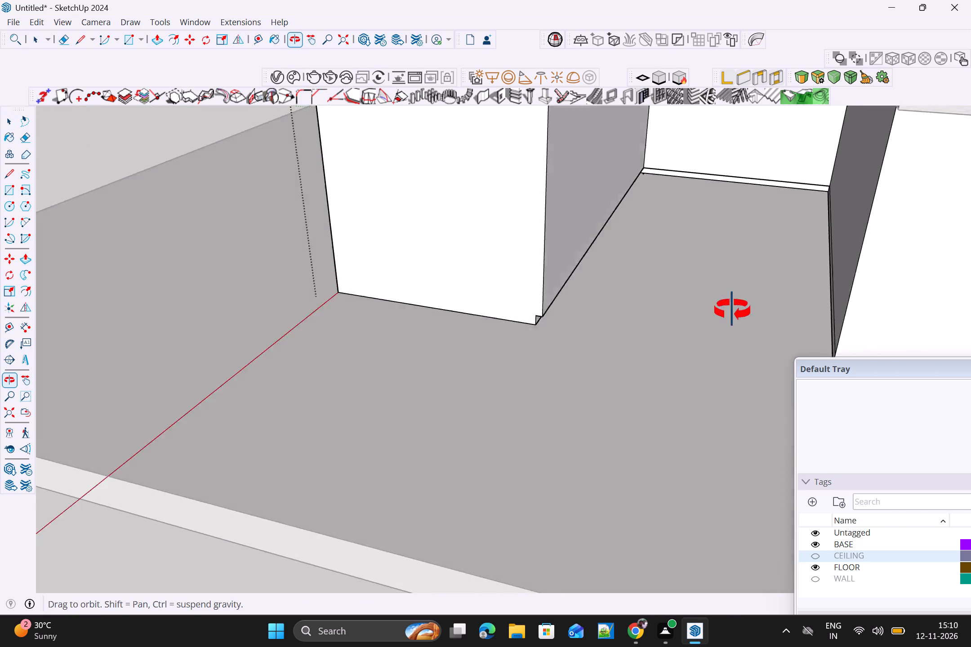
middle_drag(732, 310, 790, 271)
scroll(829, 237, up, 5)
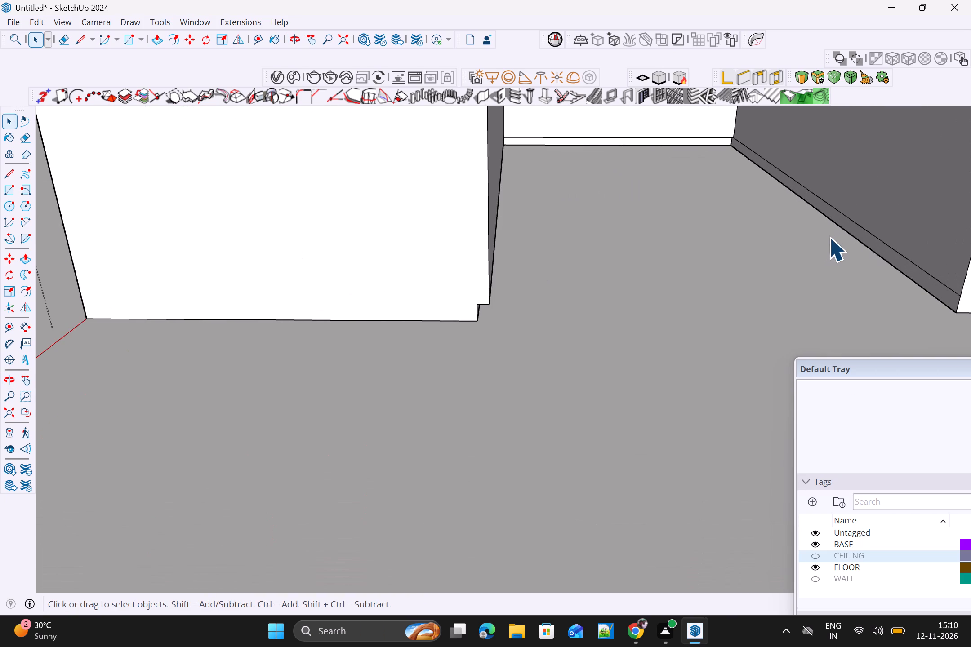
shift+middle_drag(836, 238, 687, 211)
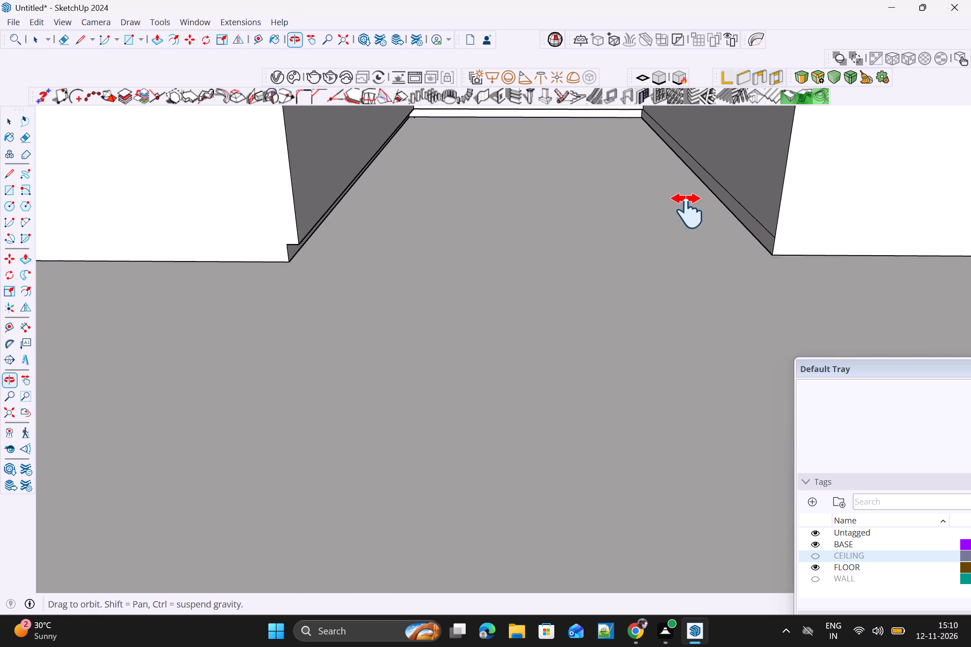
shift+middle_drag(687, 211, 687, 216)
key(p)
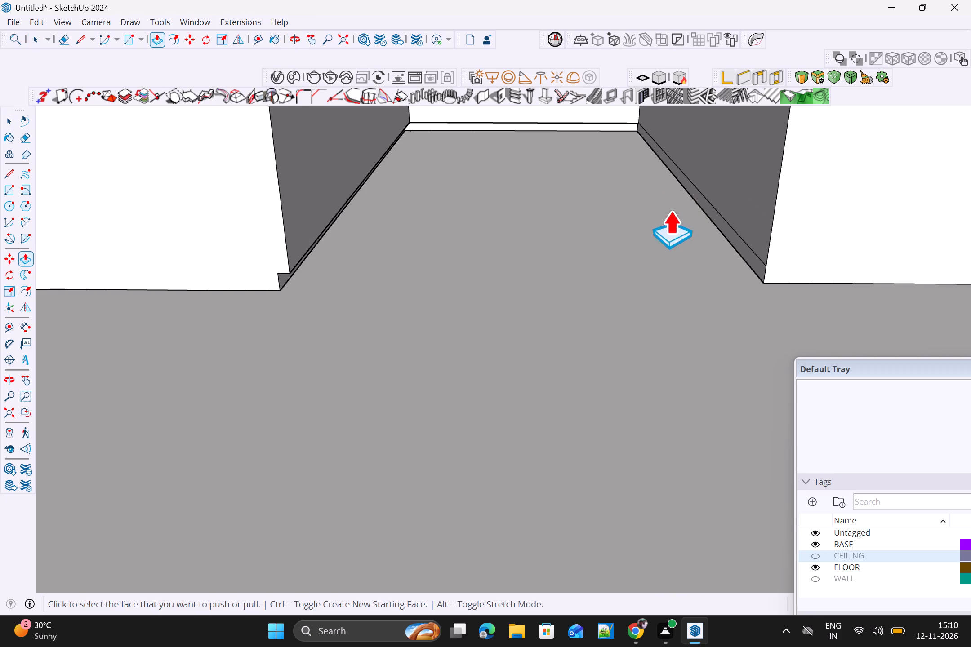
scroll(734, 241, up, 4)
click(736, 247)
double_click(736, 247)
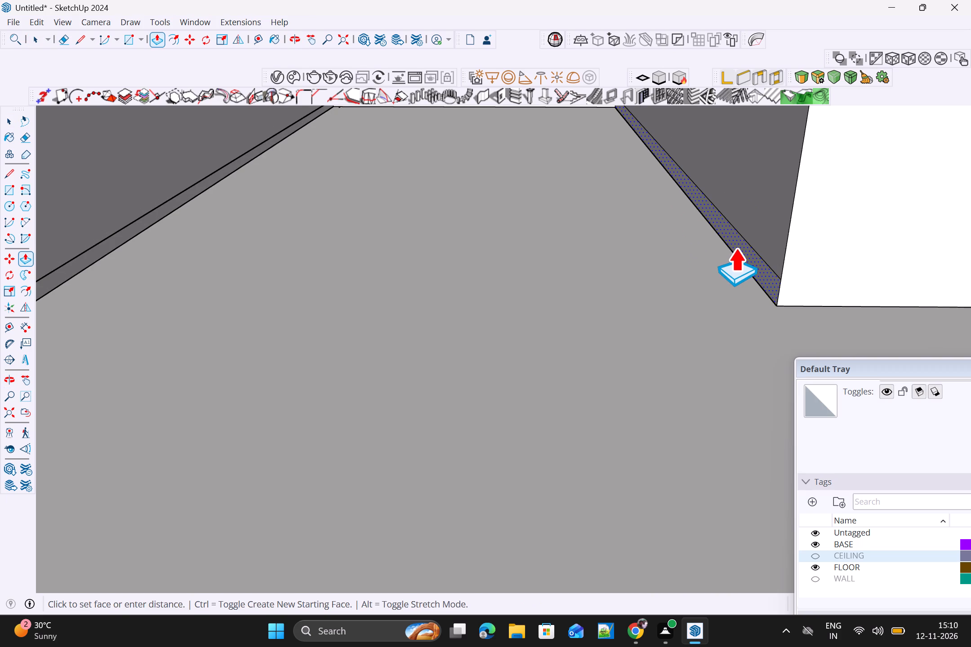
Delete the stray short edge beneath the back toe kick at the inner corner with the arm farthest from the origin.
scroll(734, 250, down, 6)
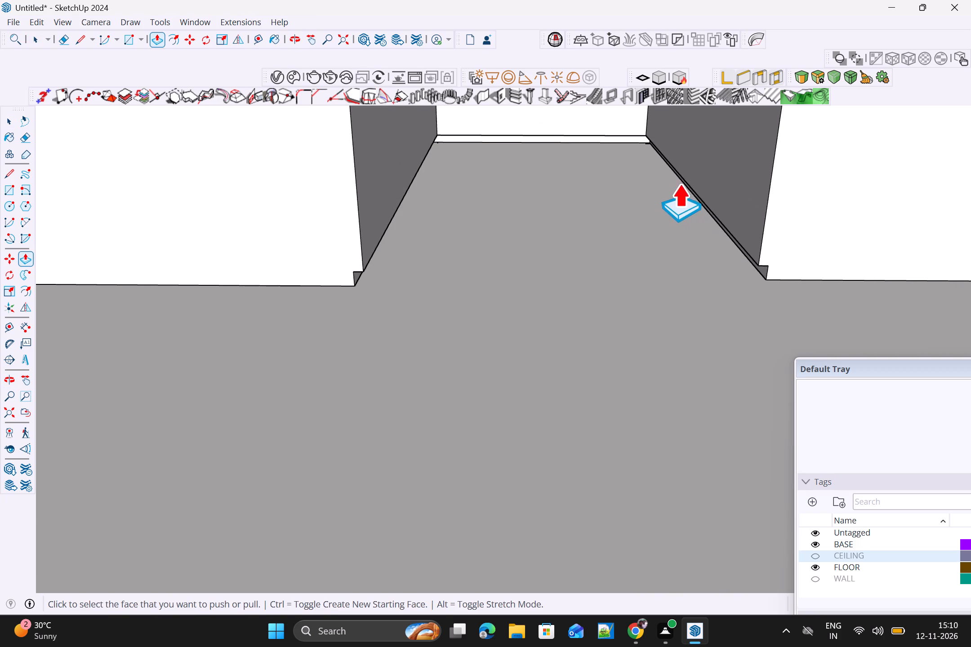
middle_drag(680, 182, 658, 204)
scroll(575, 152, up, 3)
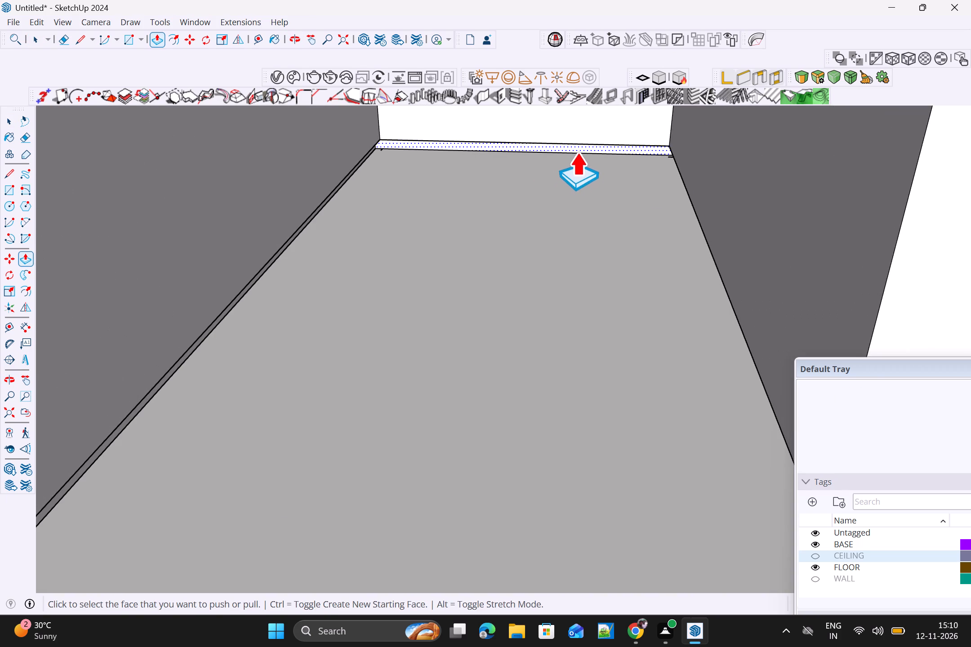
scroll(627, 156, up, 6)
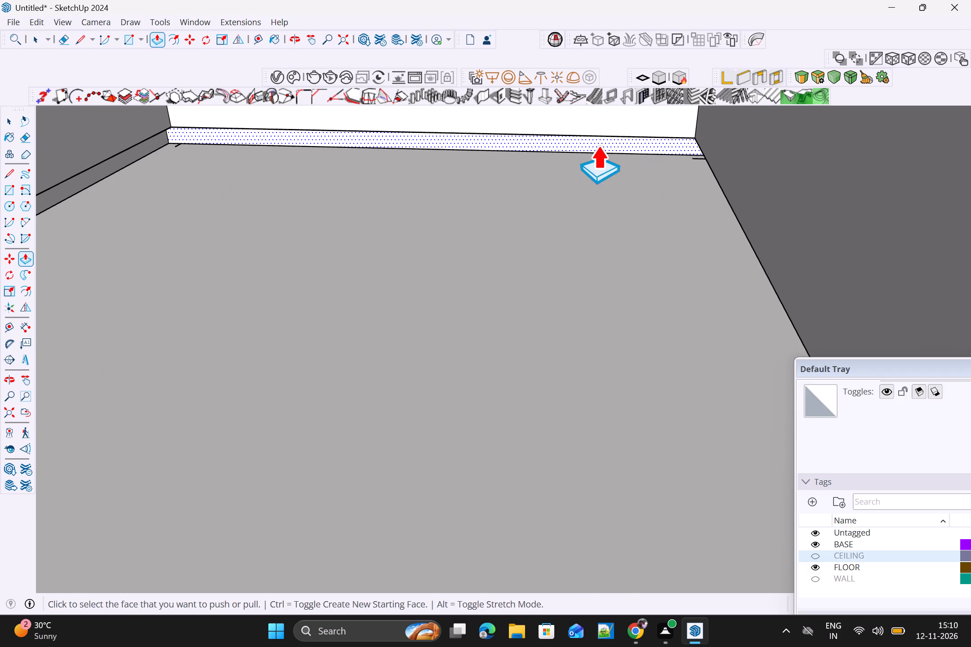
key(space)
scroll(659, 153, up, 4)
click(713, 164)
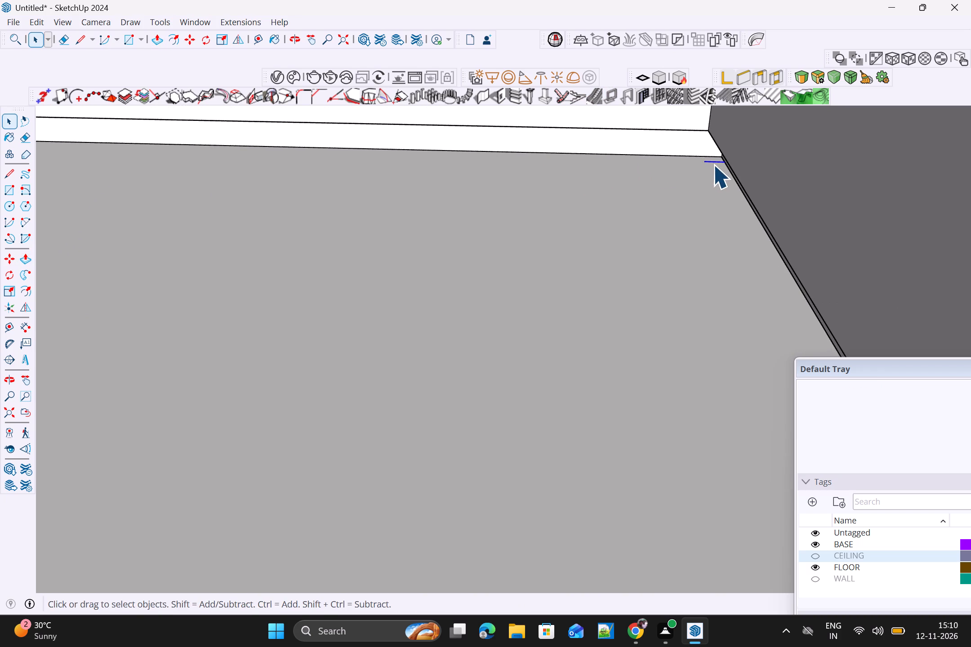
key(Delete)
Delete the stray short edge beneath the back toe kick at the inner corner with the arm nearest the origin.
scroll(704, 174, down, 5)
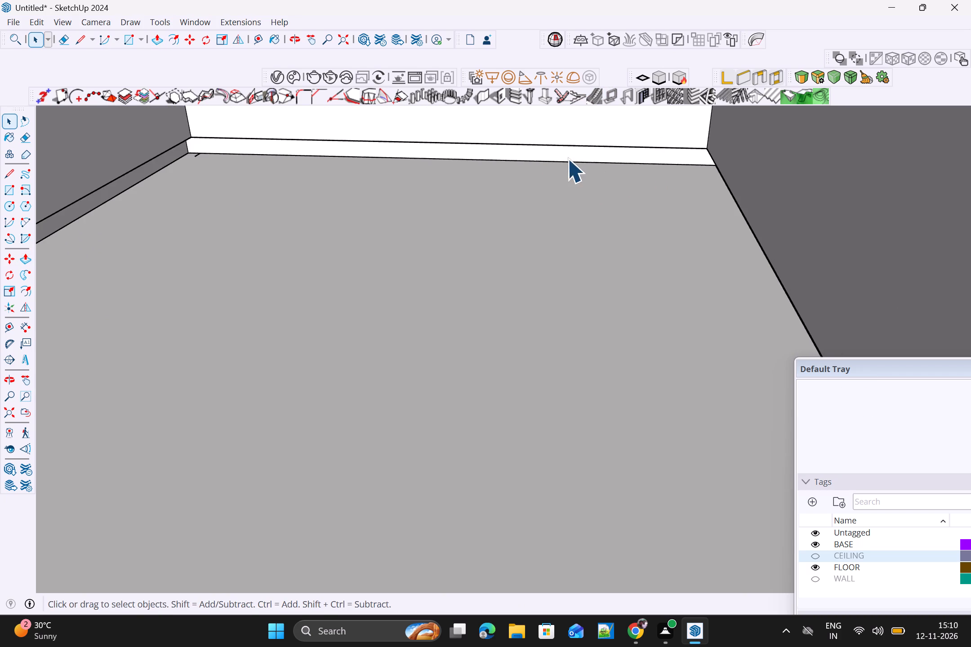
scroll(560, 172, down, 4)
middle_drag(604, 189, 612, 211)
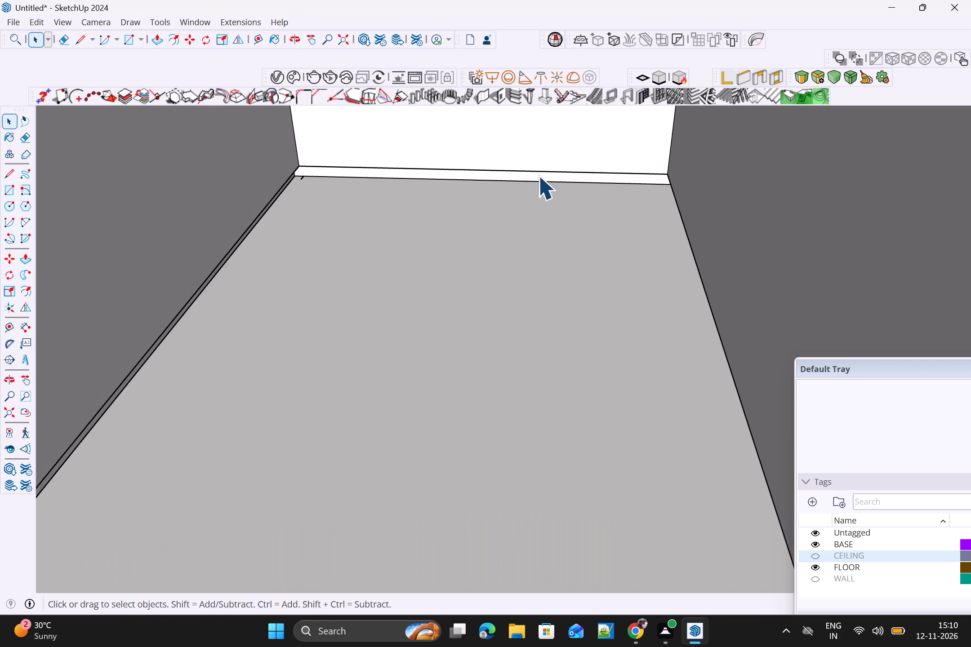
shift+middle_drag(575, 186, 685, 173)
scroll(365, 167, up, 3)
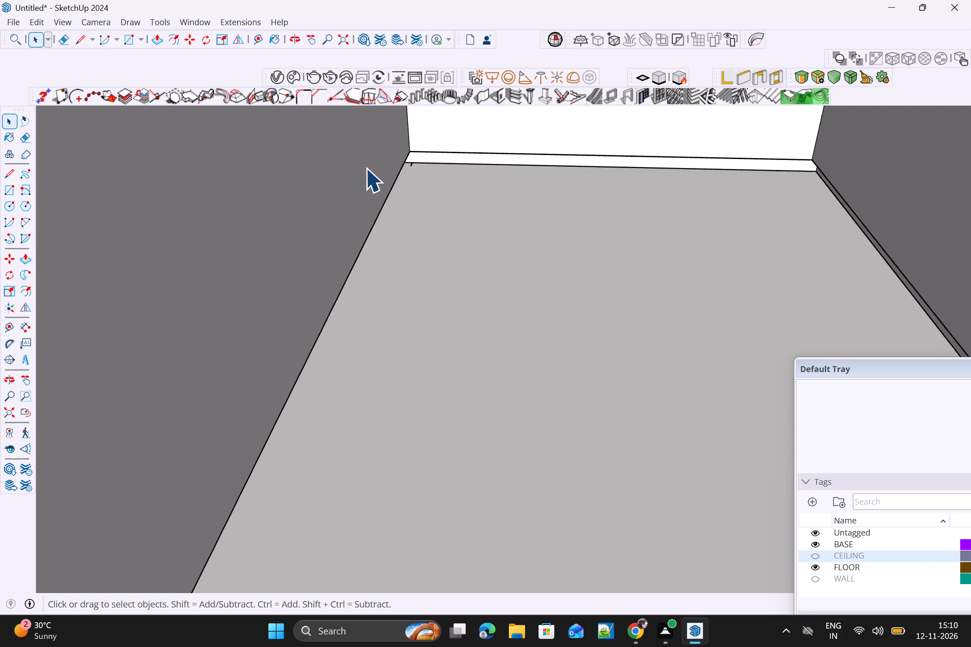
scroll(365, 168, up, 1)
scroll(439, 167, up, 8)
click(416, 160)
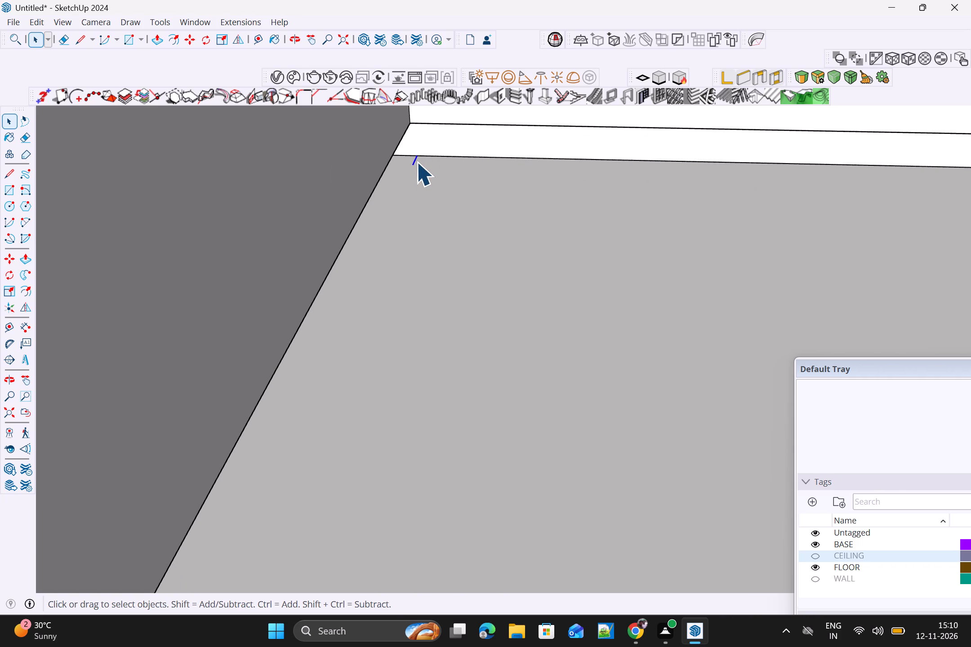
click(414, 164)
key(Delete)
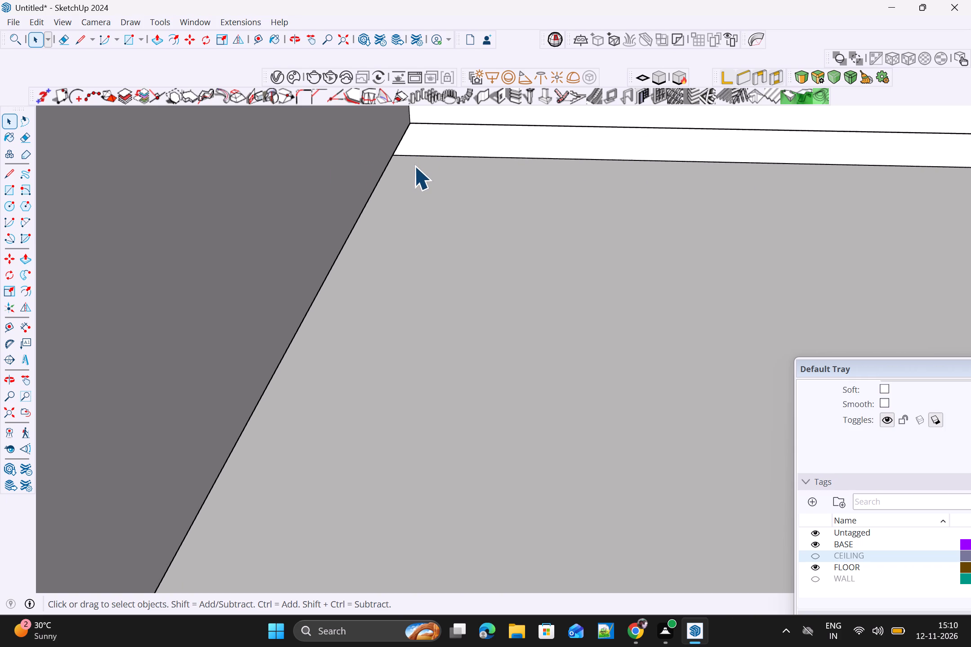
Close the BASE group to leave its editing context.
scroll(414, 166, down, 7)
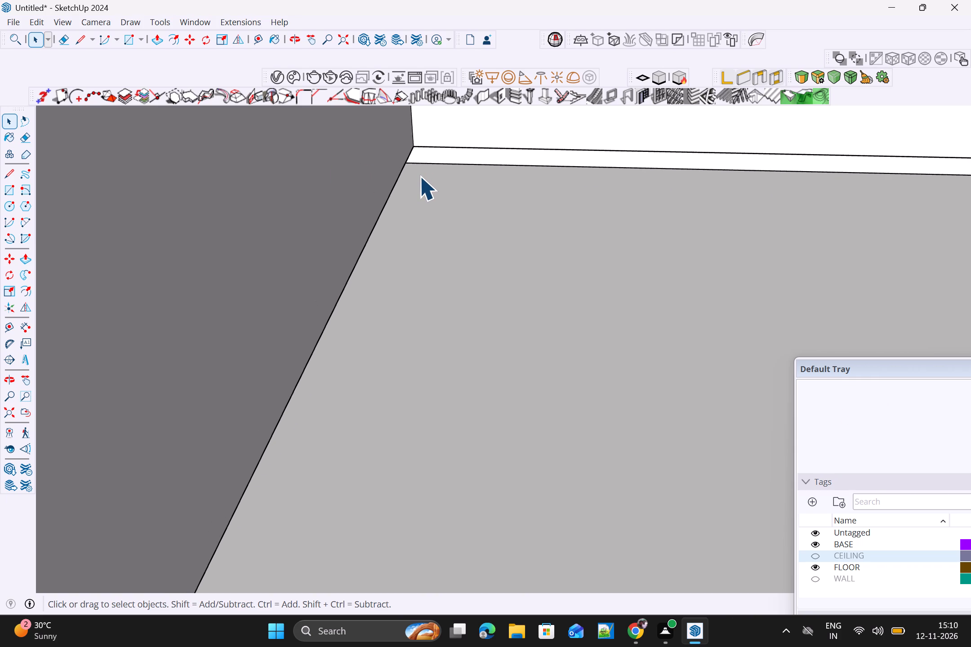
scroll(419, 176, down, 2)
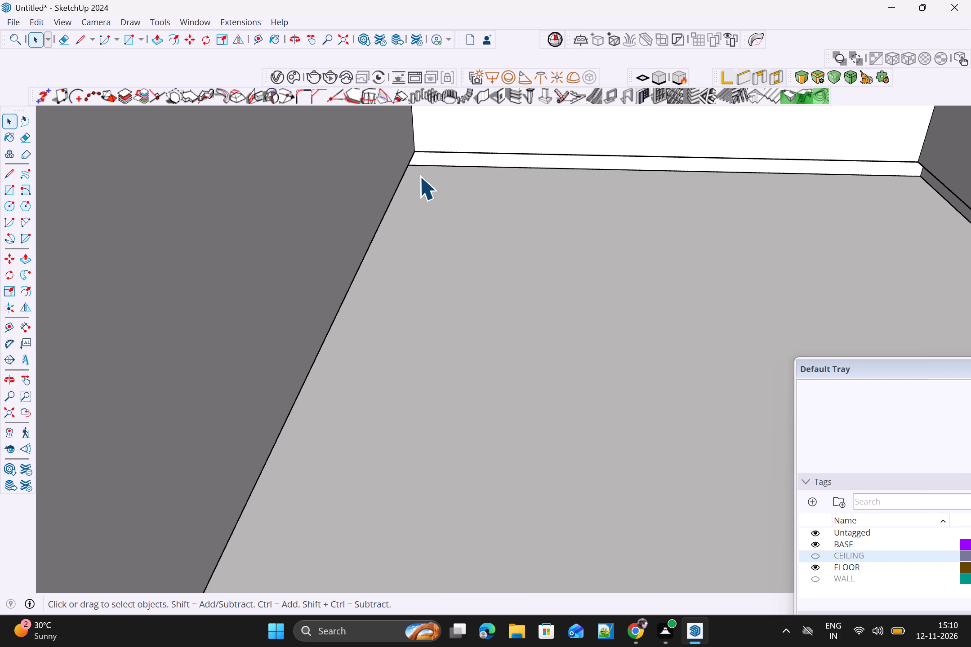
scroll(419, 176, down, 13)
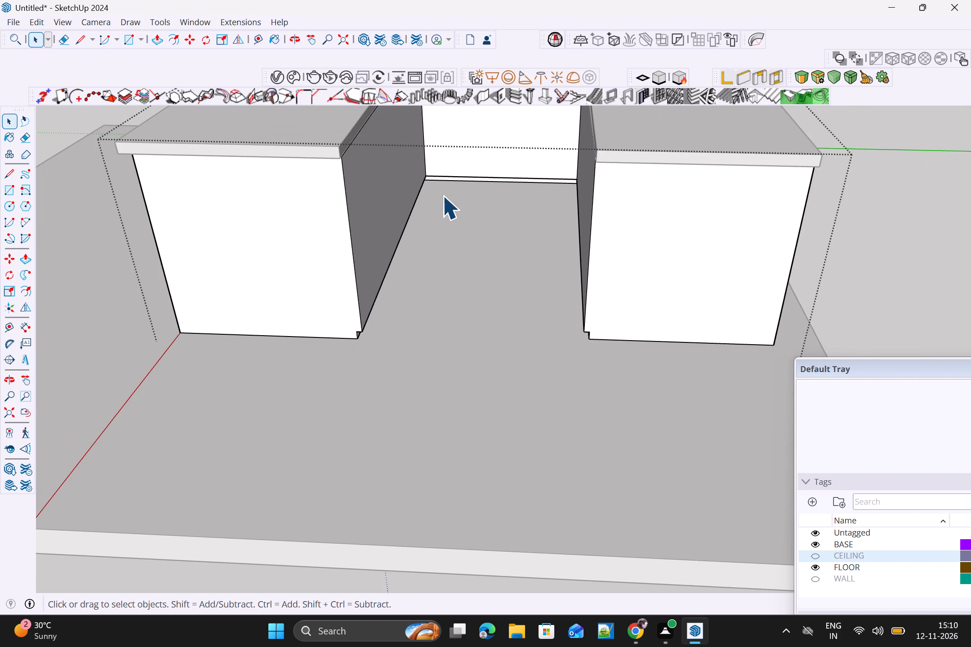
scroll(452, 200, down, 3)
middle_drag(482, 275, 499, 247)
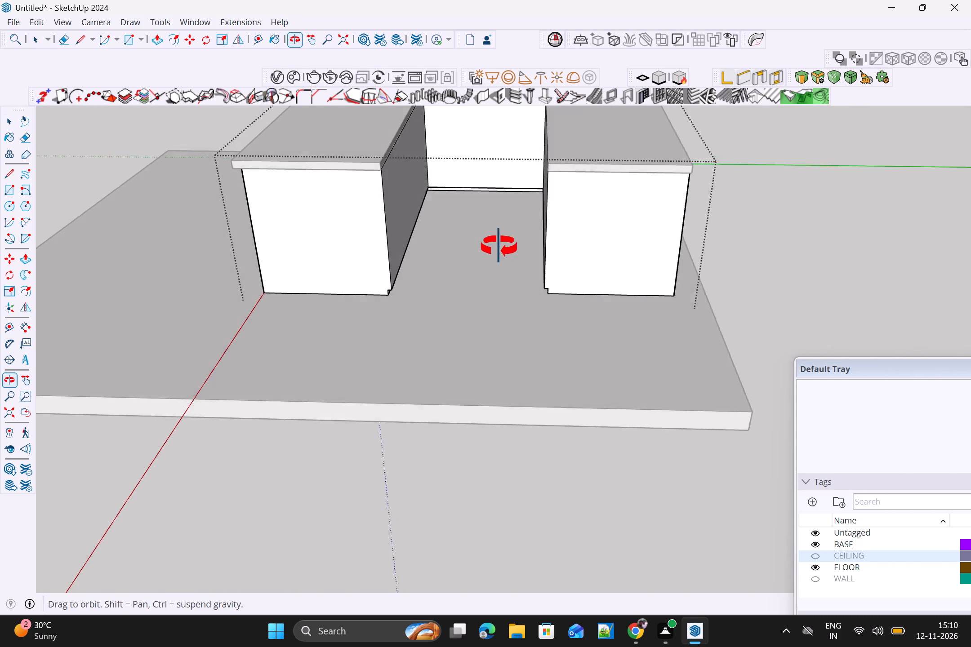
middle_drag(499, 247, 503, 223)
middle_drag(503, 210, 500, 137)
middle_drag(500, 133, 505, 125)
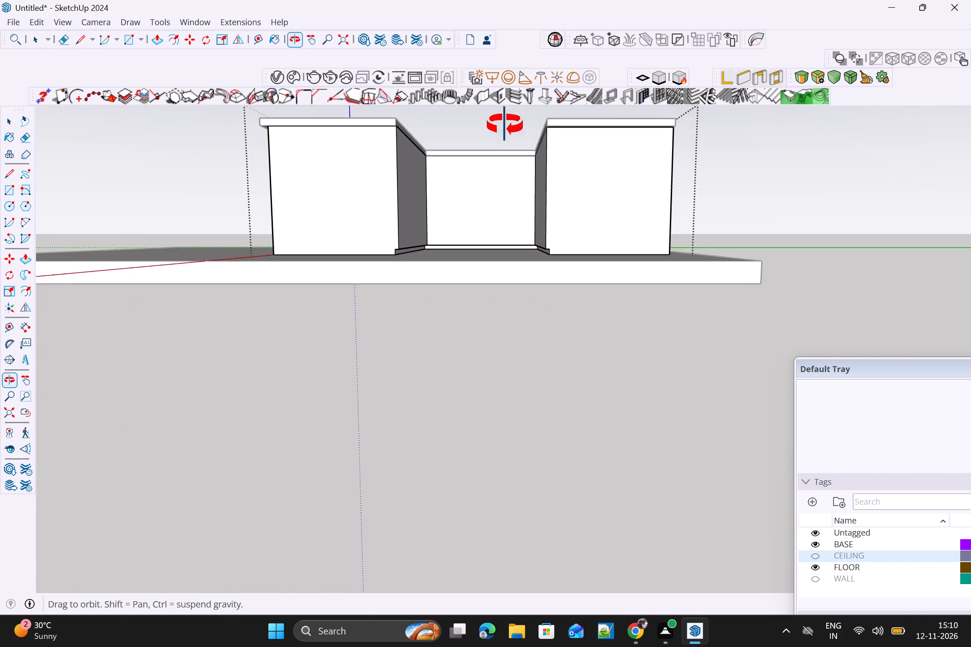
middle_drag(505, 125, 504, 167)
click(781, 198)
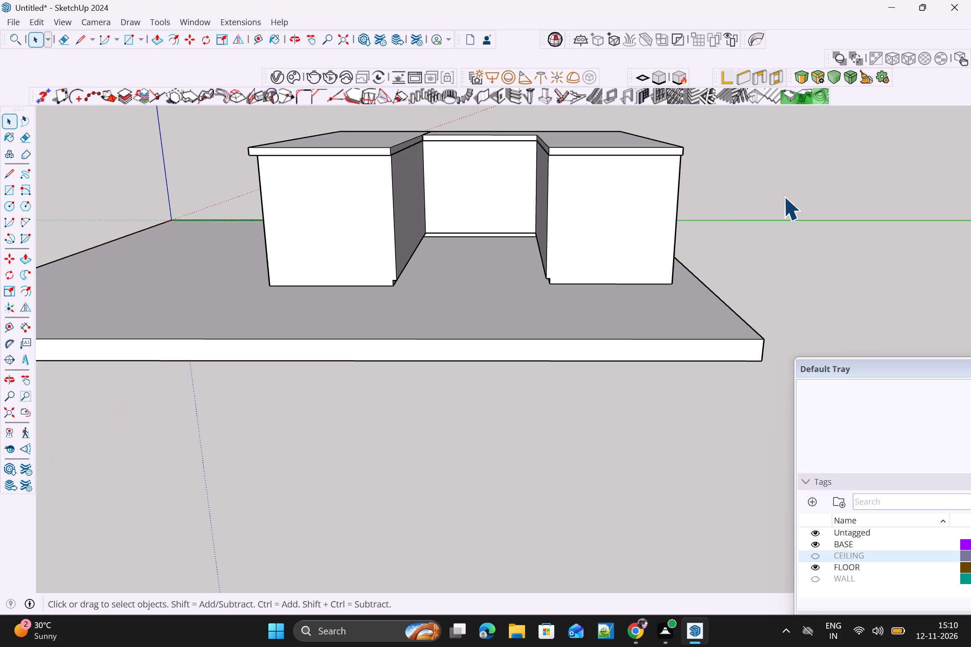
Examine the toe-kick recess along the three inner faces of the U-shaped base from its open front.
scroll(532, 289, down, 2)
scroll(516, 289, up, 1)
middle_drag(516, 289, 511, 280)
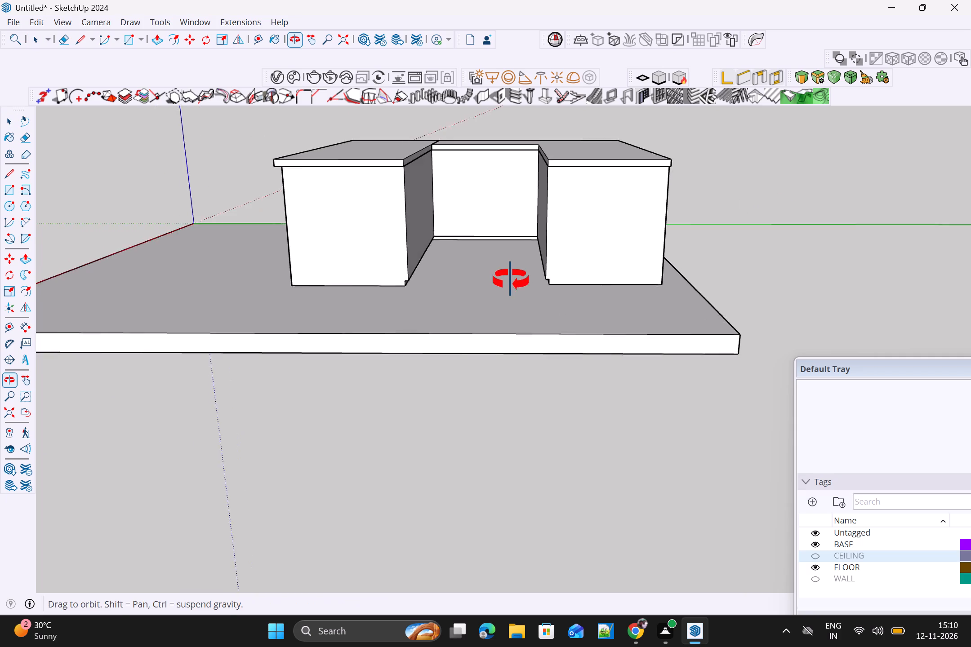
middle_drag(511, 280, 513, 249)
scroll(498, 244, up, 4)
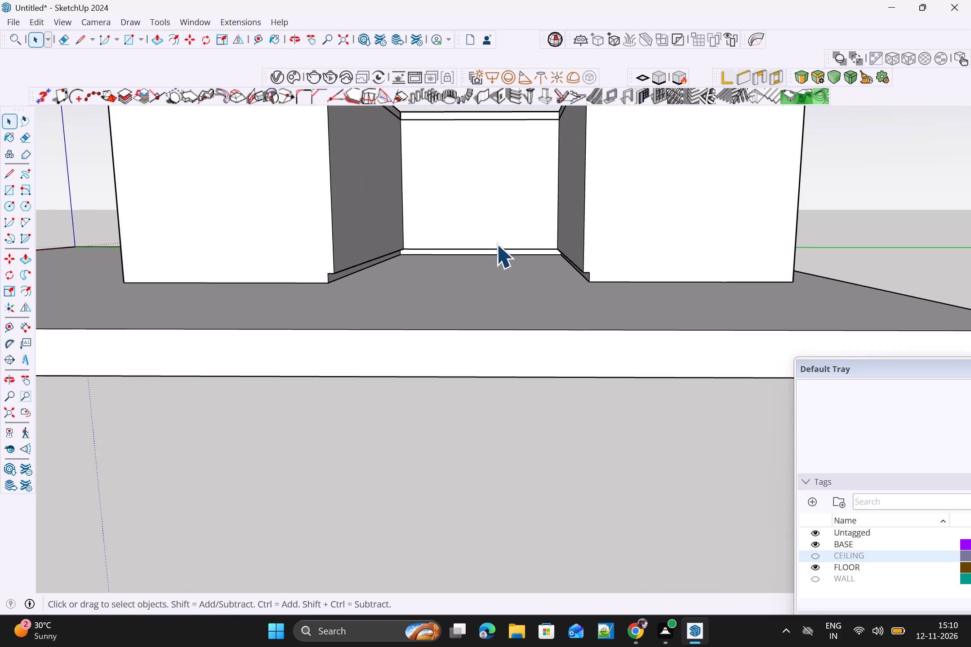
scroll(478, 209, down, 4)
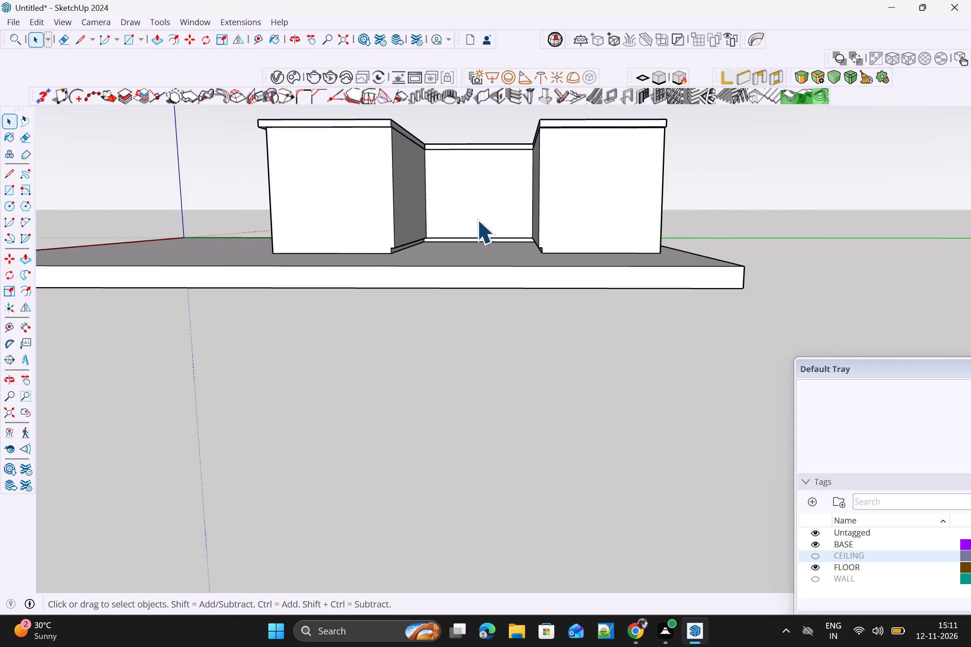
scroll(477, 228, up, 1)
middle_drag(477, 231, 471, 227)
scroll(452, 218, up, 4)
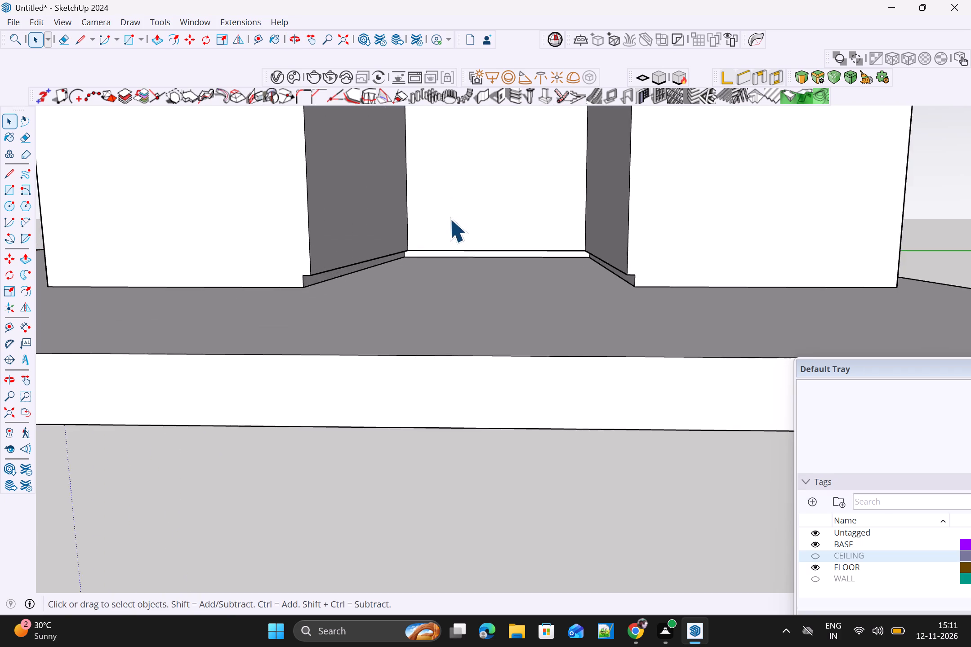
scroll(449, 220, up, 1)
middle_drag(454, 221, 456, 209)
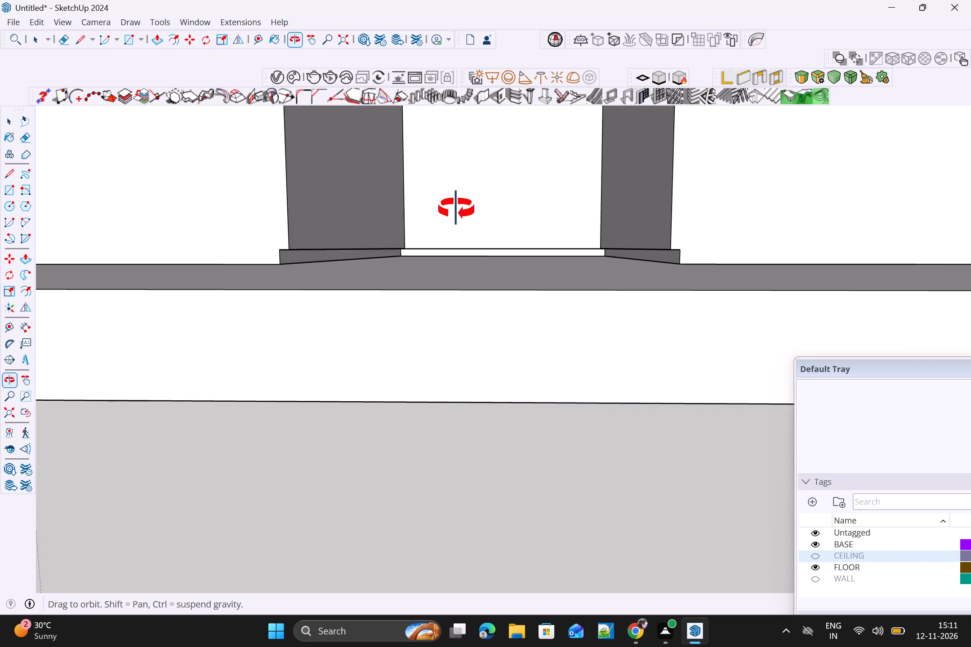
middle_drag(456, 209, 461, 219)
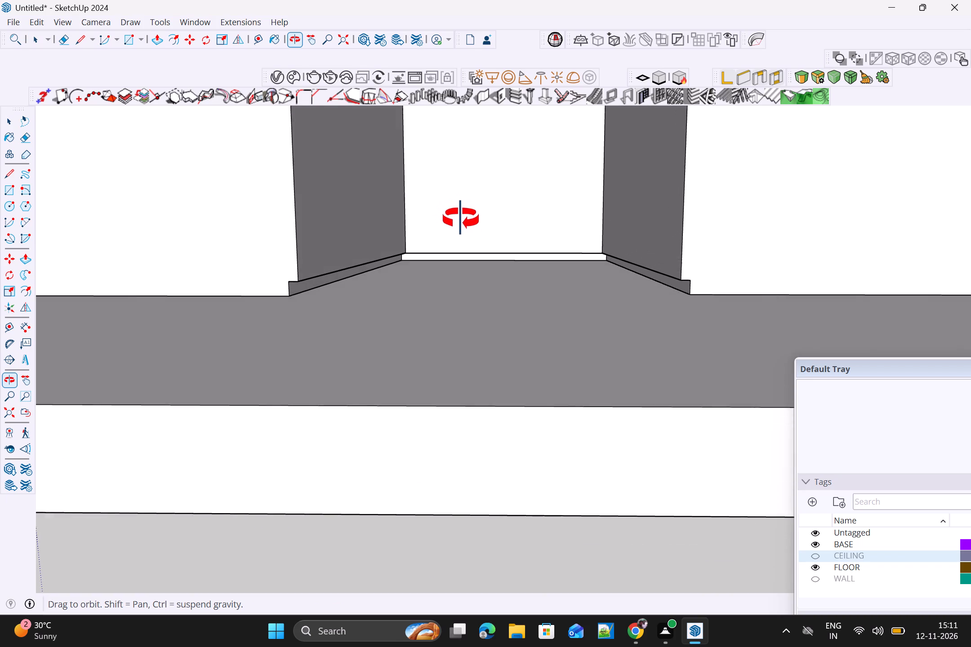
middle_drag(461, 219, 462, 219)
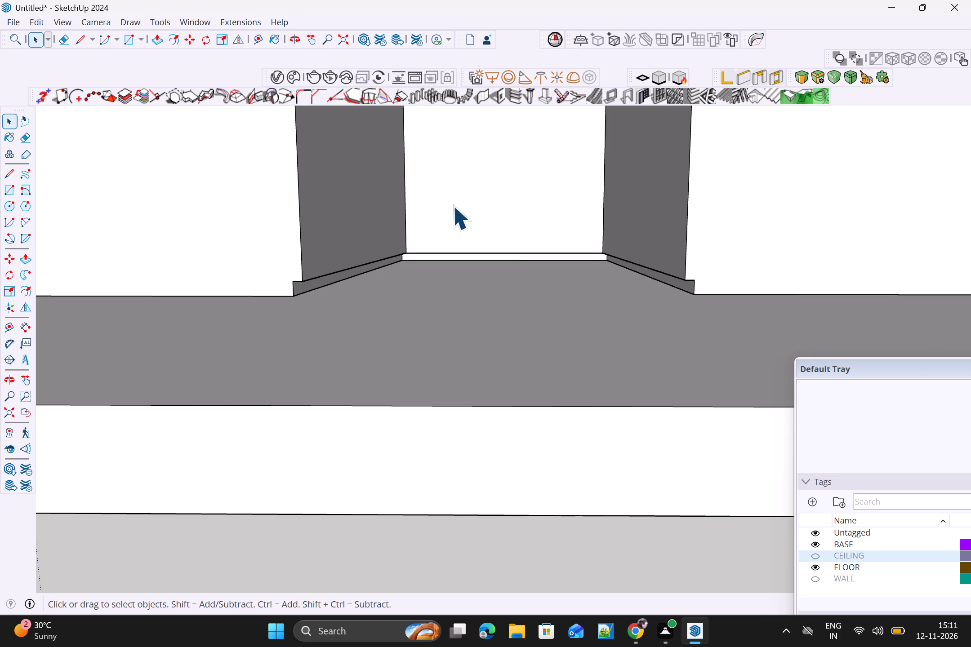
scroll(453, 206, down, 2)
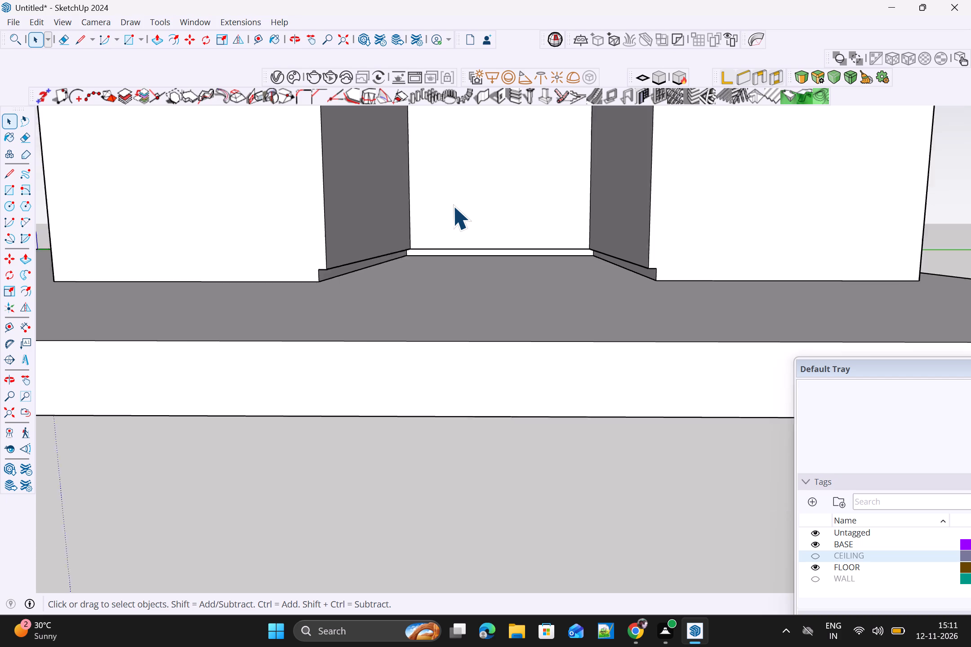
scroll(453, 206, down, 6)
middle_drag(494, 225, 457, 275)
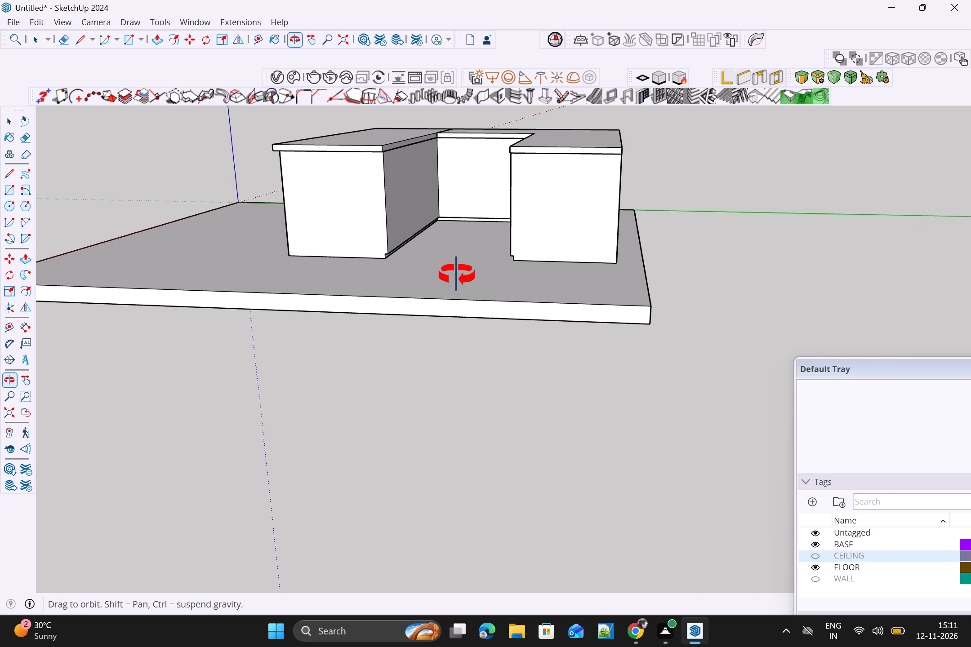
middle_drag(457, 275, 456, 278)
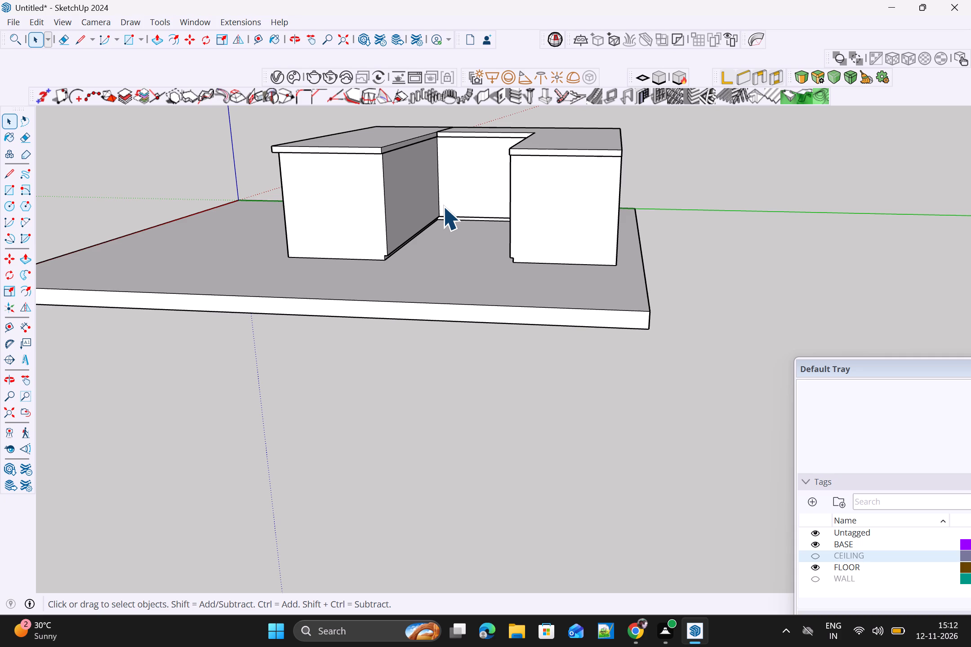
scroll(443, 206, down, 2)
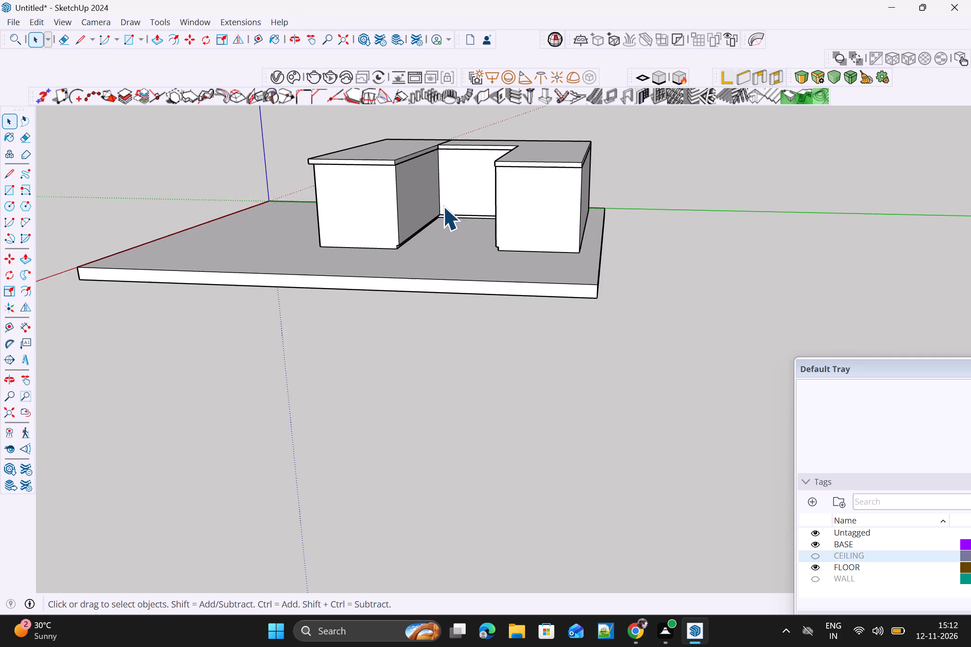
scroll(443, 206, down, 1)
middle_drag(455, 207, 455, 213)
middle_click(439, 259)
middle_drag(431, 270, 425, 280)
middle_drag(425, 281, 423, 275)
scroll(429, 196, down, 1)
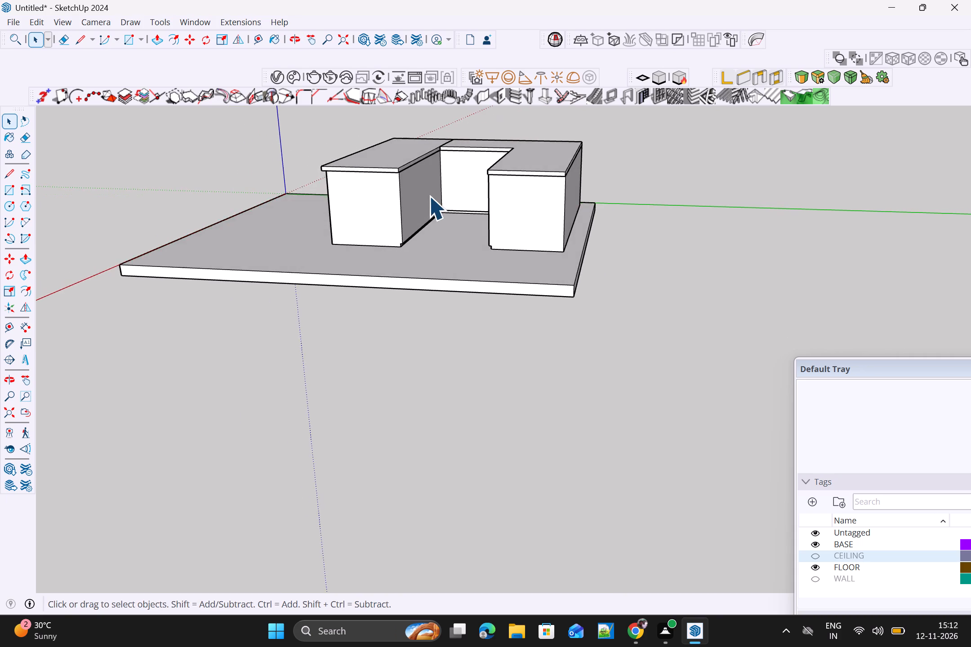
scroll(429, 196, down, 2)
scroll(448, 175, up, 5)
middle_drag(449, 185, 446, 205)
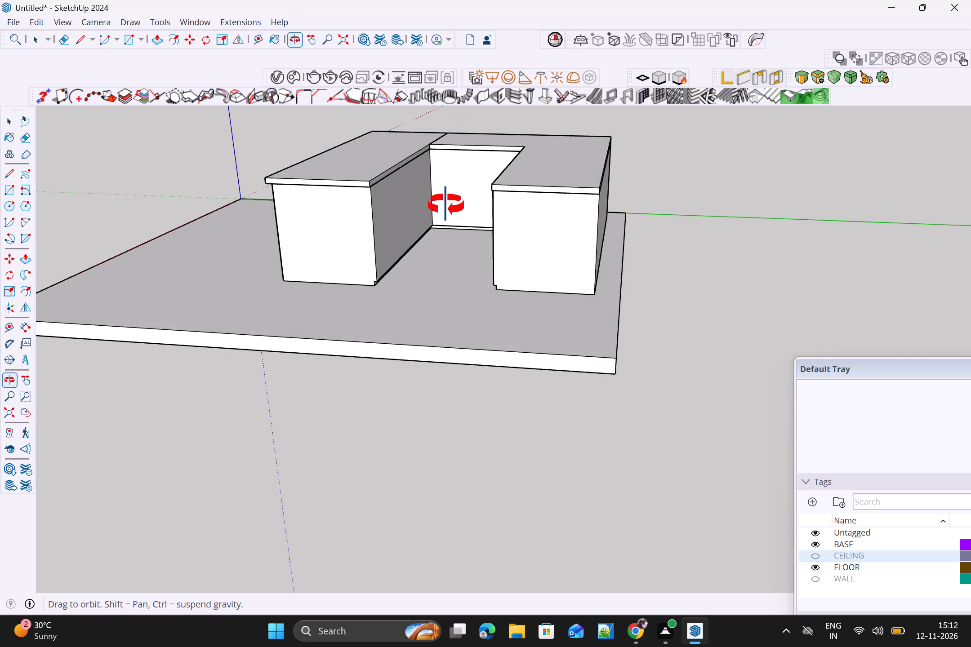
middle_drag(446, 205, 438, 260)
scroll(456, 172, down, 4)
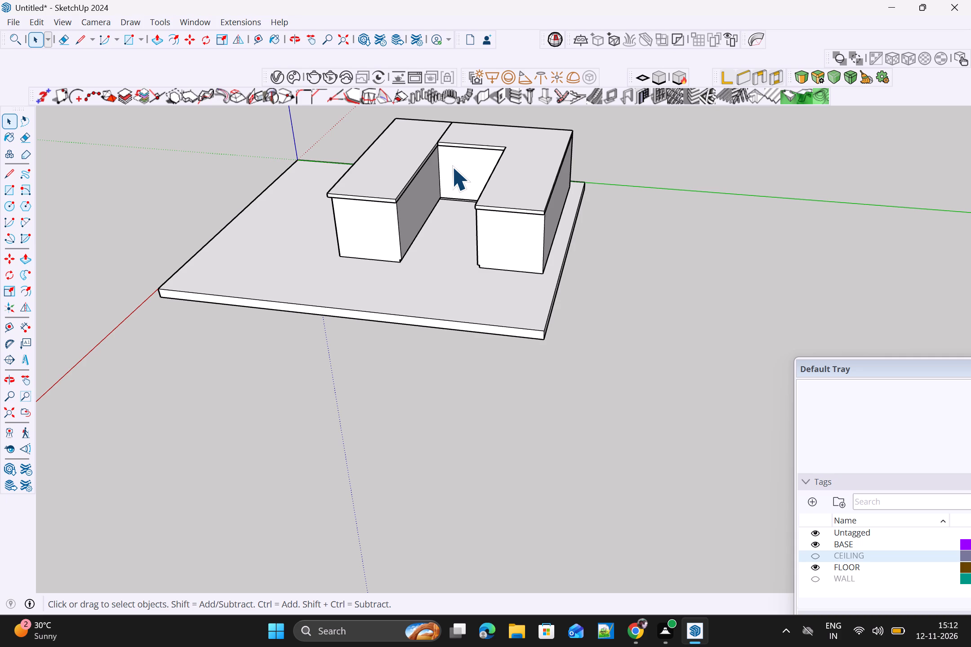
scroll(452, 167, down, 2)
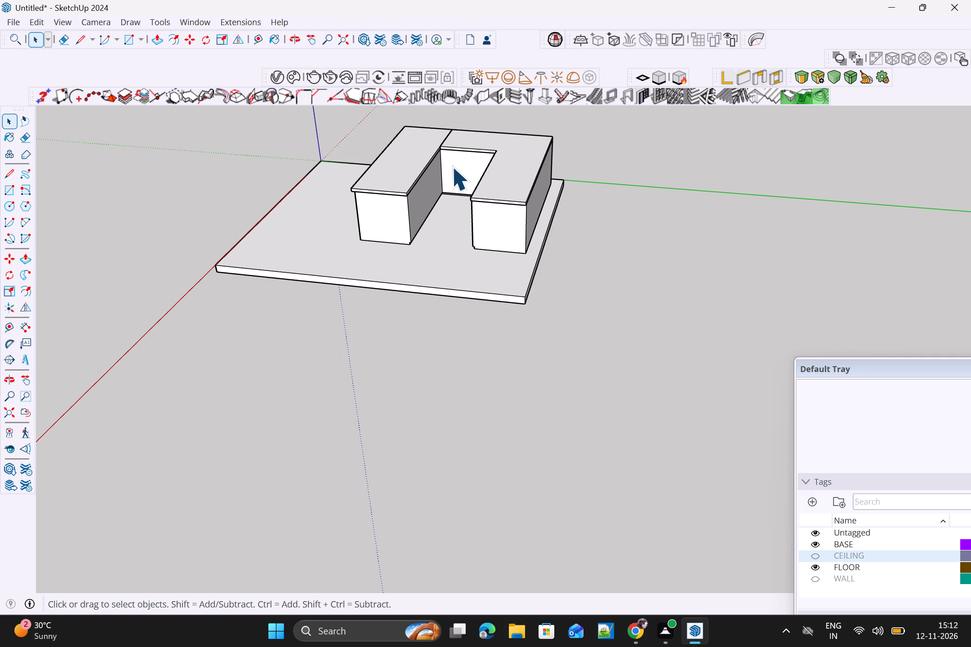
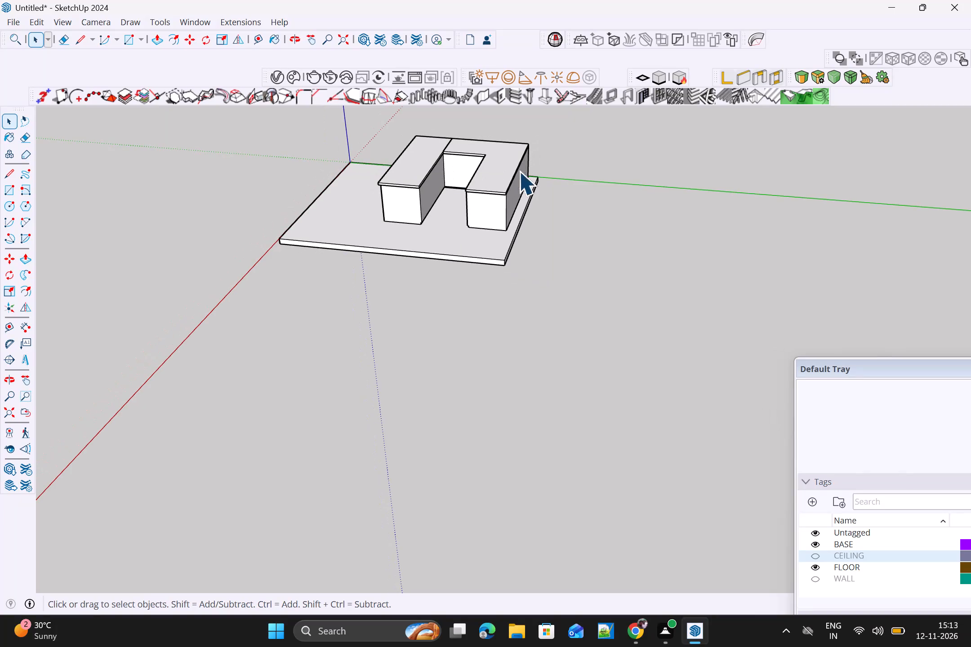
Open the BASE group for editing.
click(583, 182)
scroll(575, 181, up, 3)
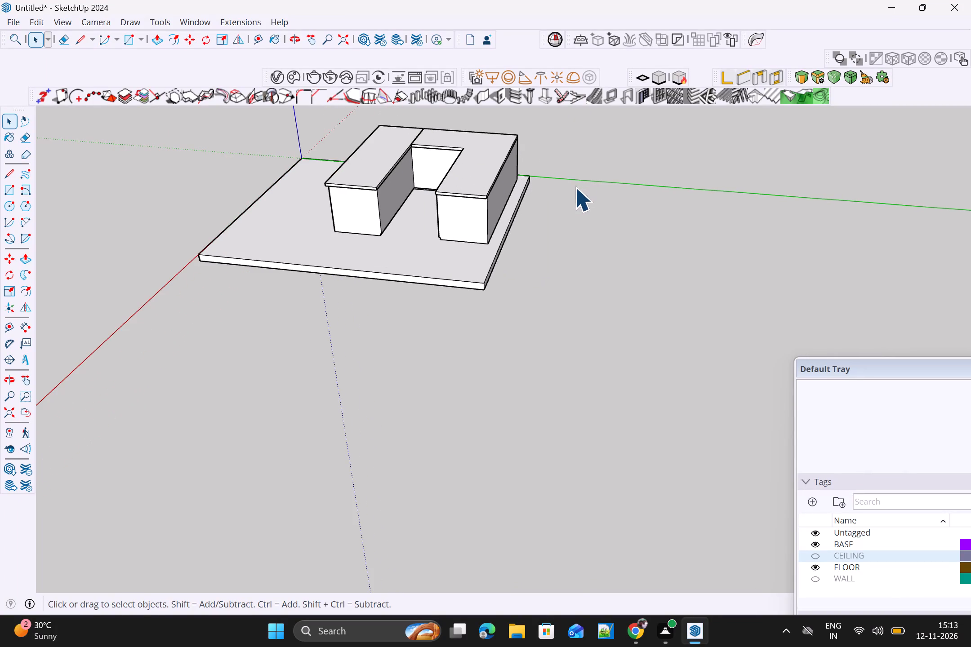
middle_drag(575, 189, 405, 158)
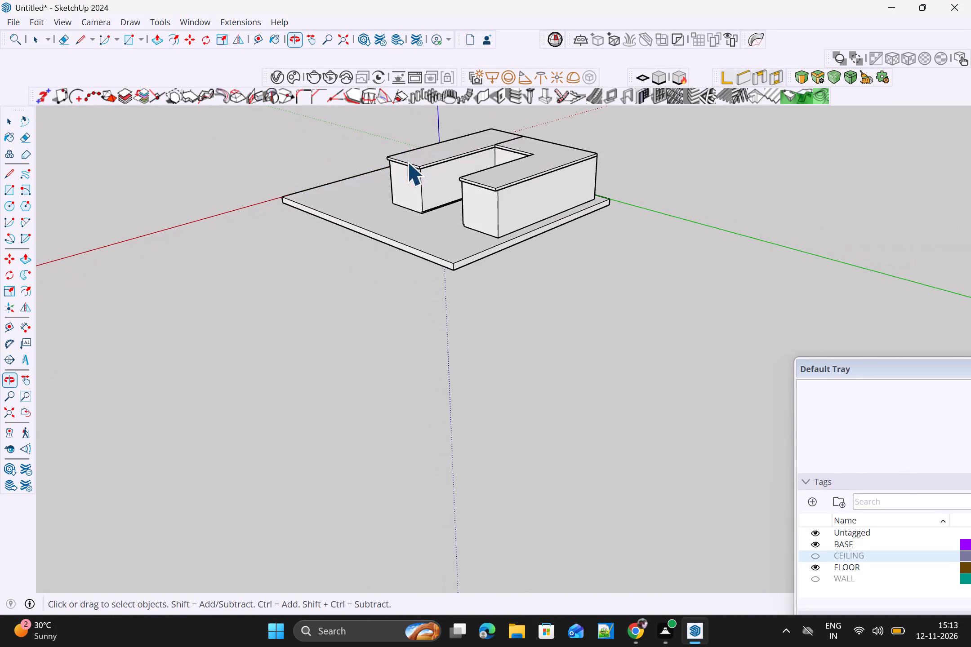
middle_click(526, 172)
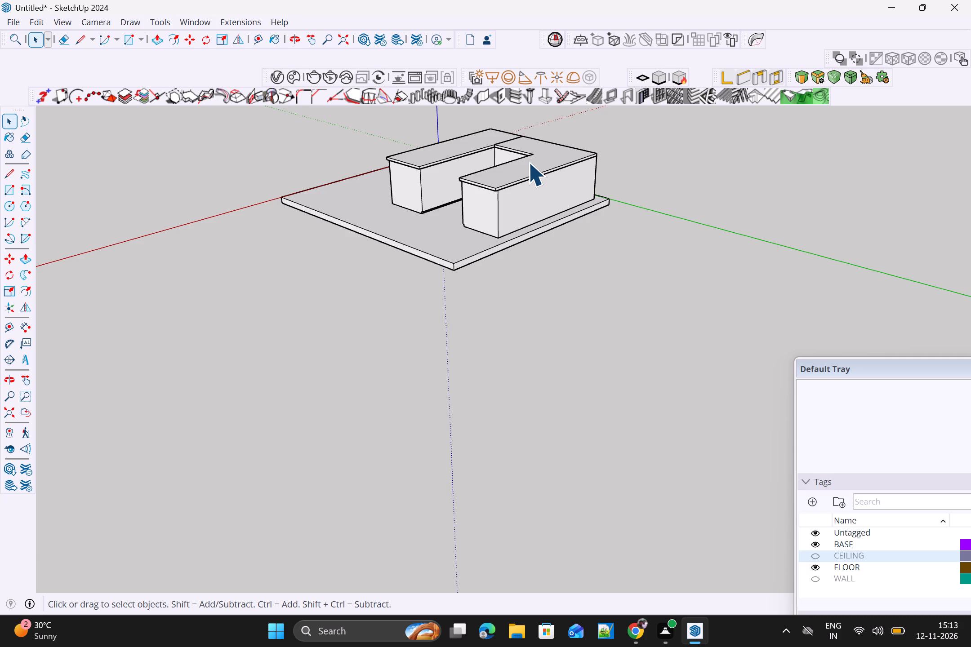
scroll(528, 162, up, 2)
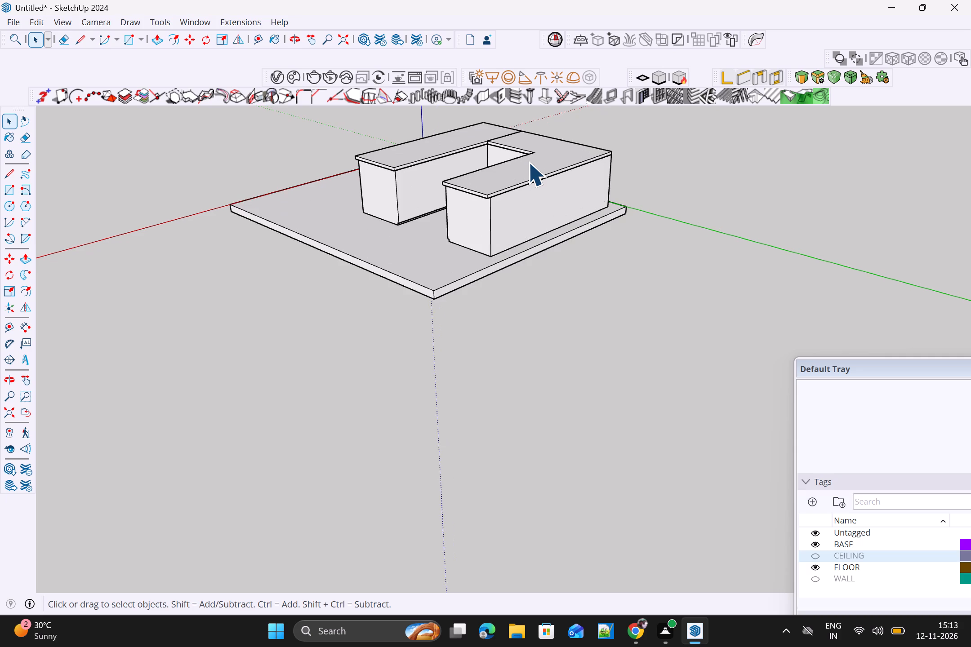
scroll(528, 162, up, 2)
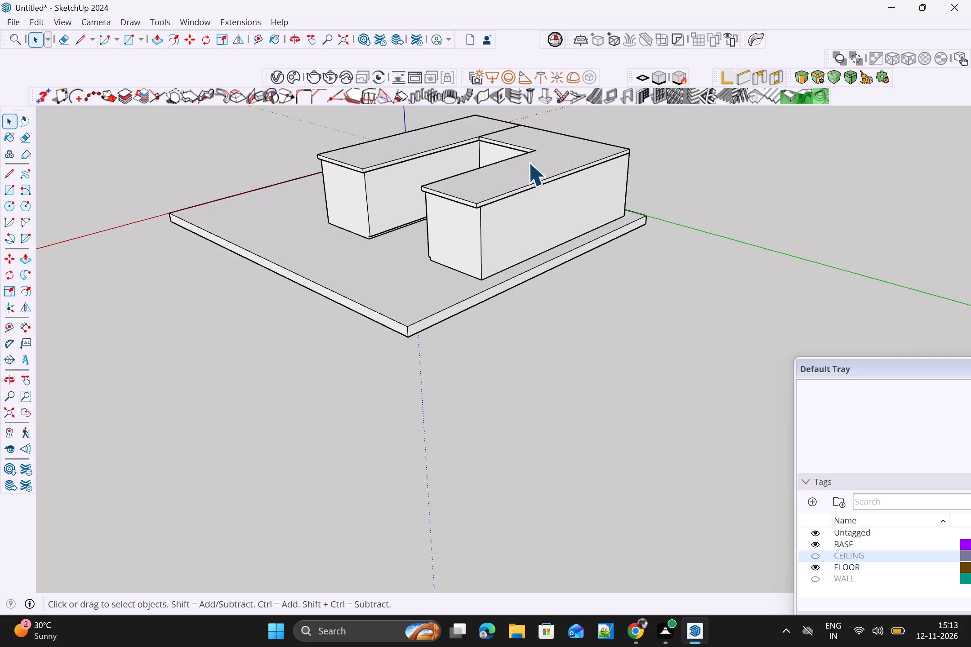
scroll(528, 162, up, 2)
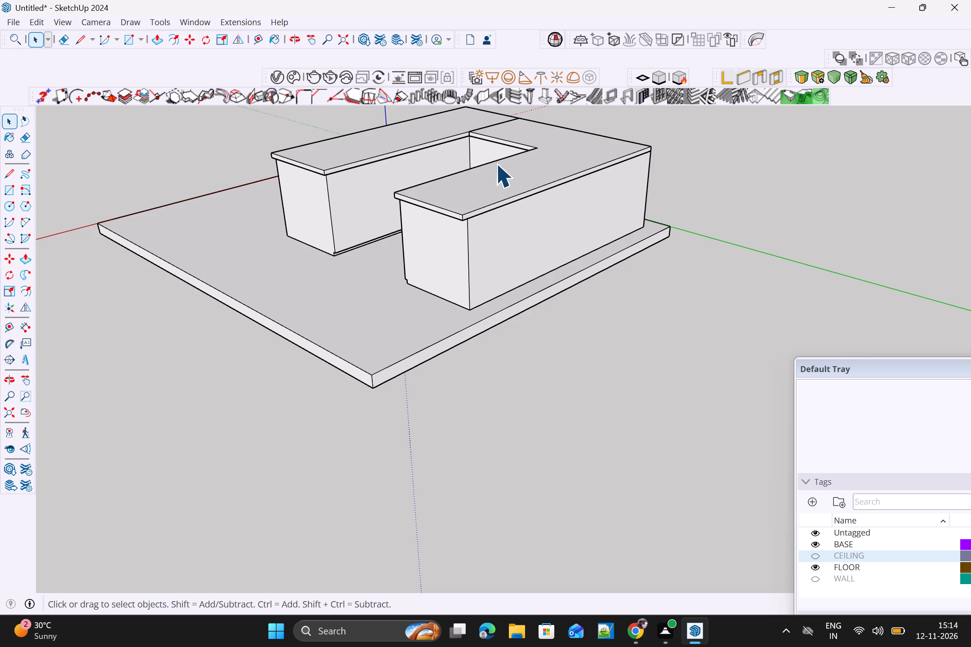
scroll(496, 164, down, 2)
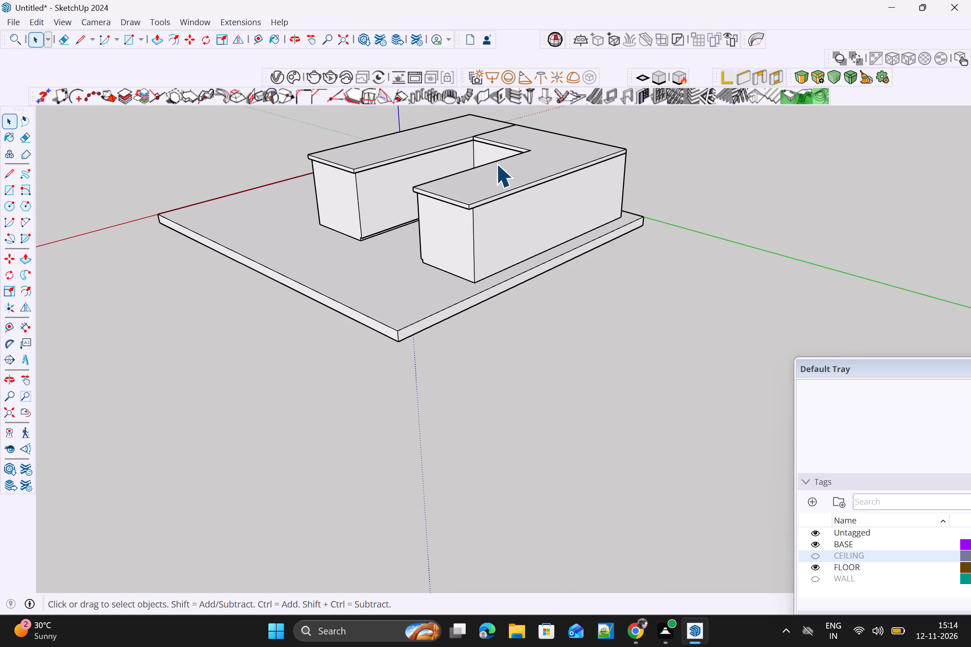
scroll(414, 157, up, 3)
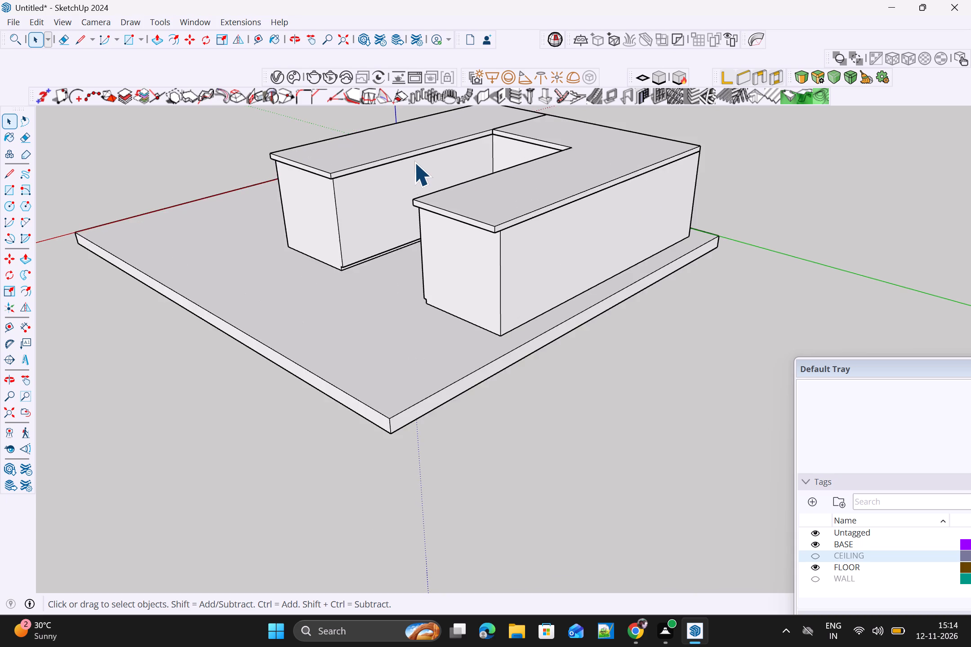
scroll(414, 163, up, 3)
middle_drag(418, 186, 477, 198)
scroll(418, 186, up, 1)
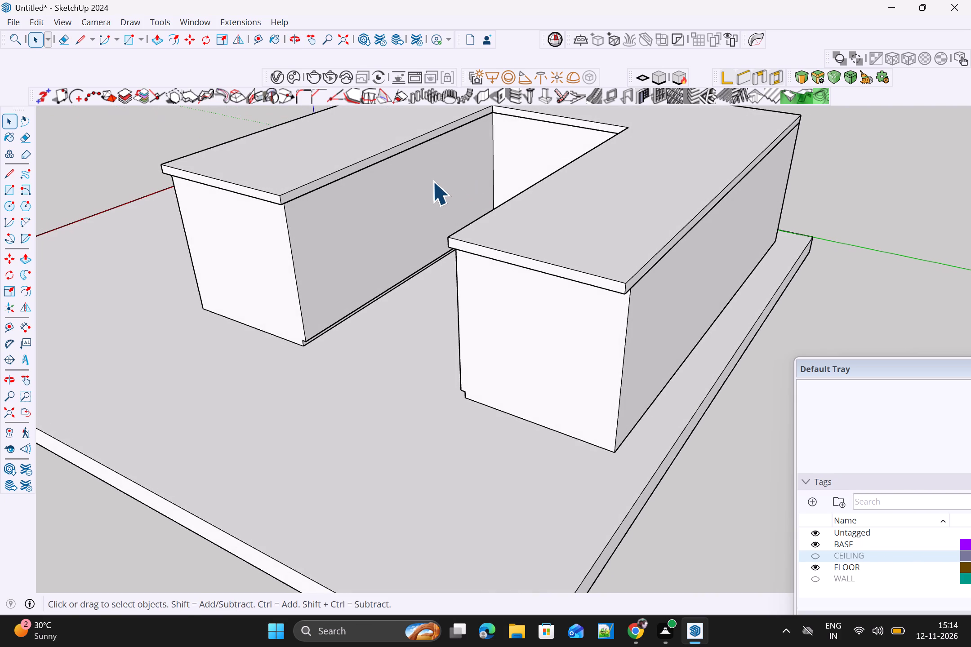
click(432, 181)
triple_click(433, 181)
click(435, 181)
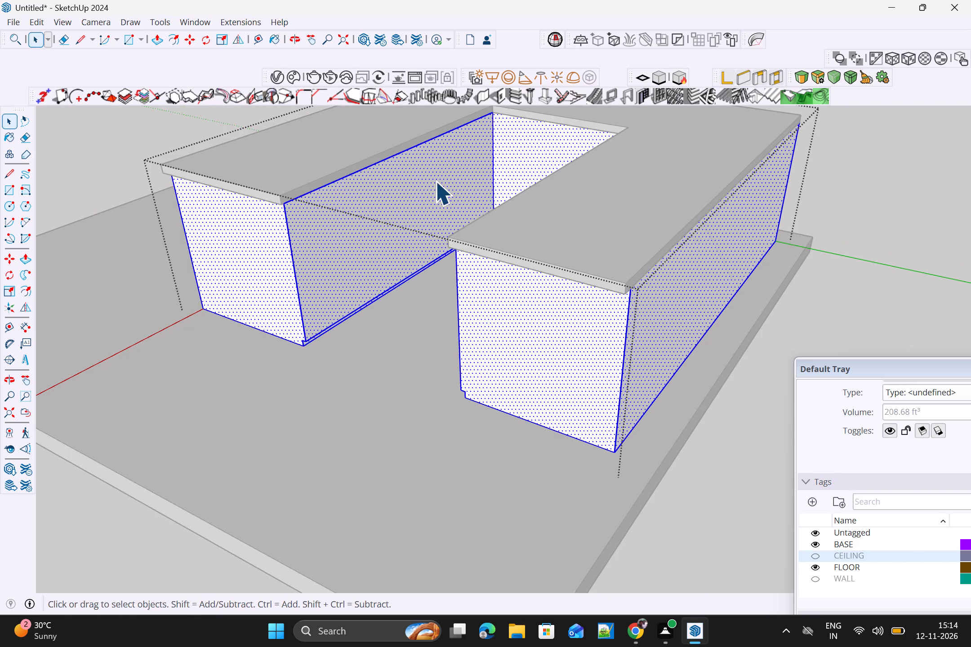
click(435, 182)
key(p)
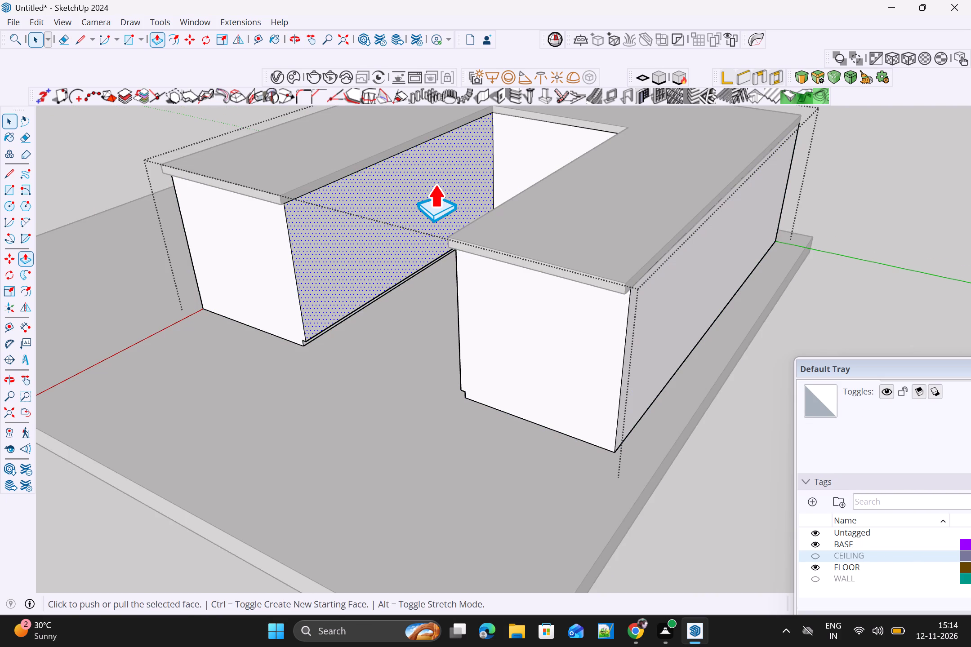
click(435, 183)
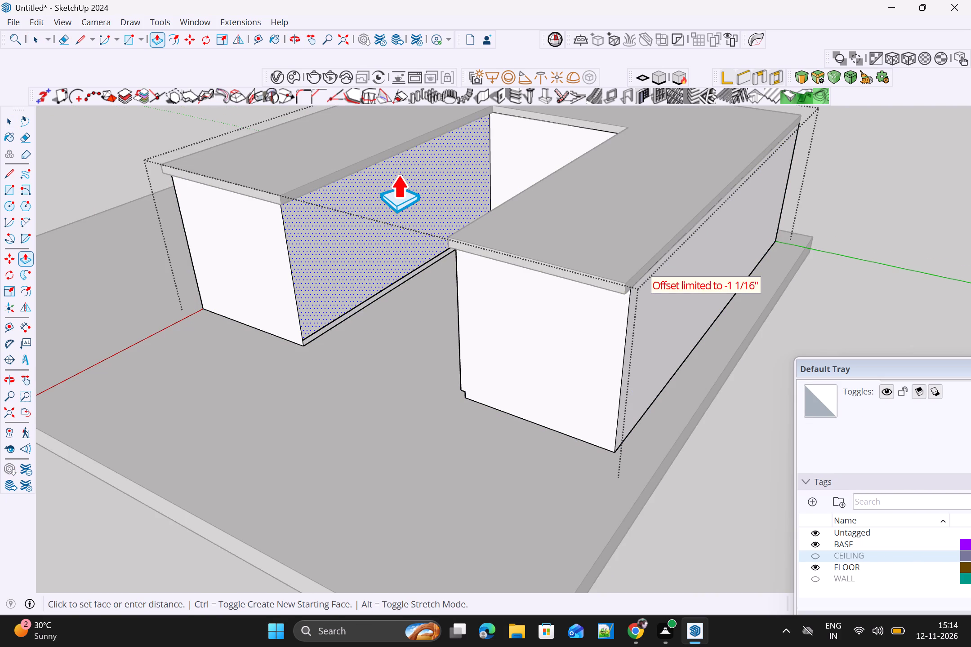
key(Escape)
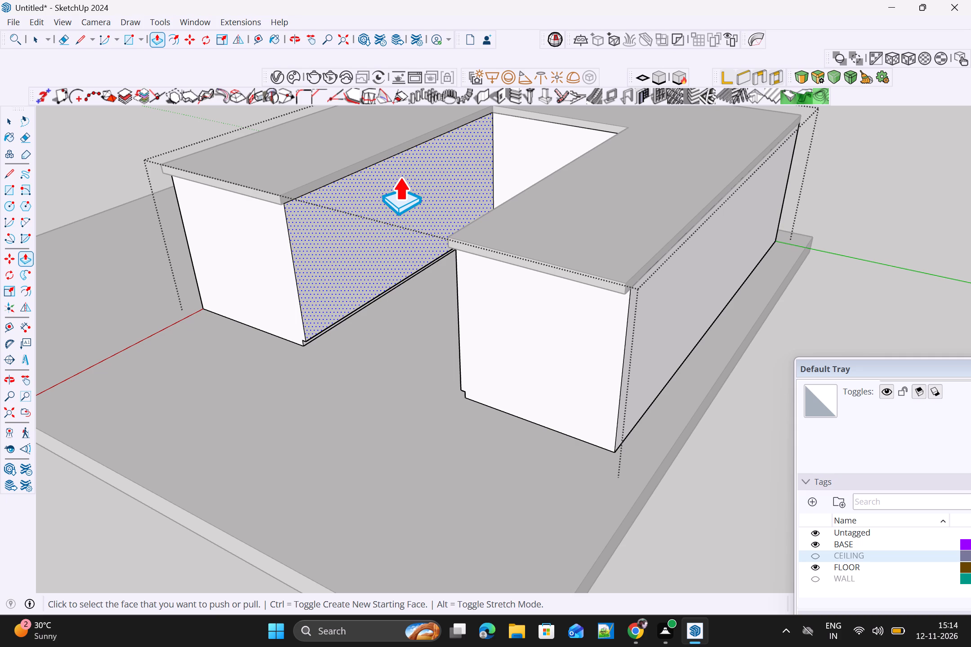
Offset the outline of the inner face inward by a narrow margin on the arm nearest the origin.
key(f)
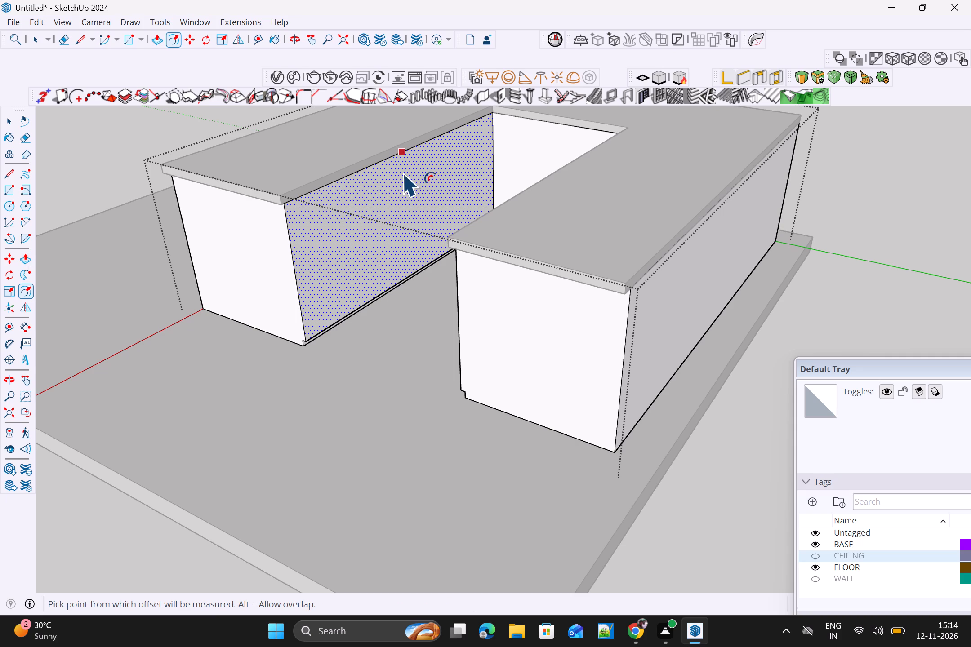
click(405, 172)
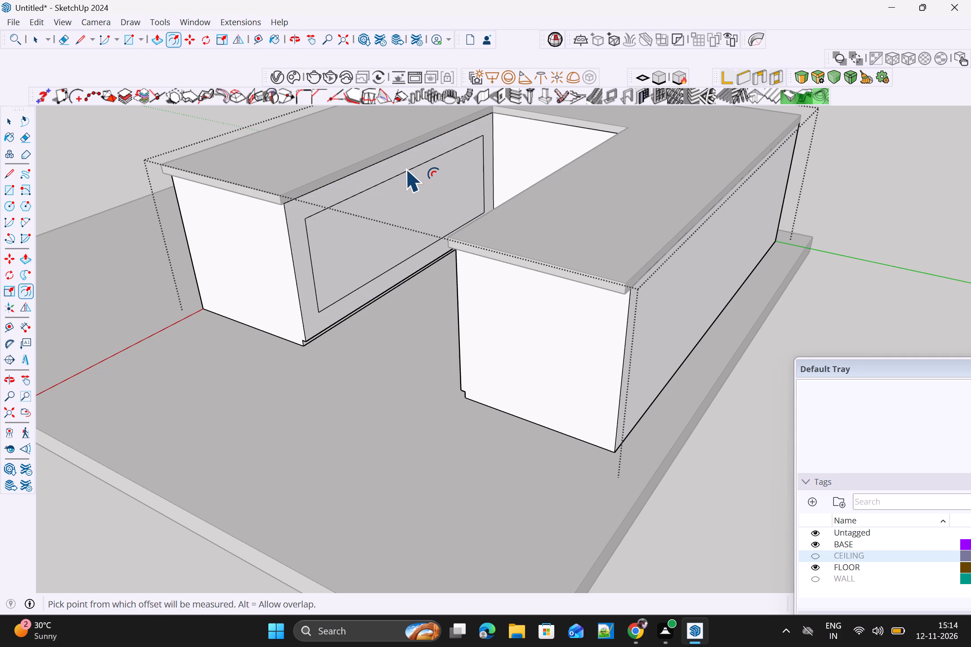
key(ctrl+z)
drag(405, 170, 405, 164)
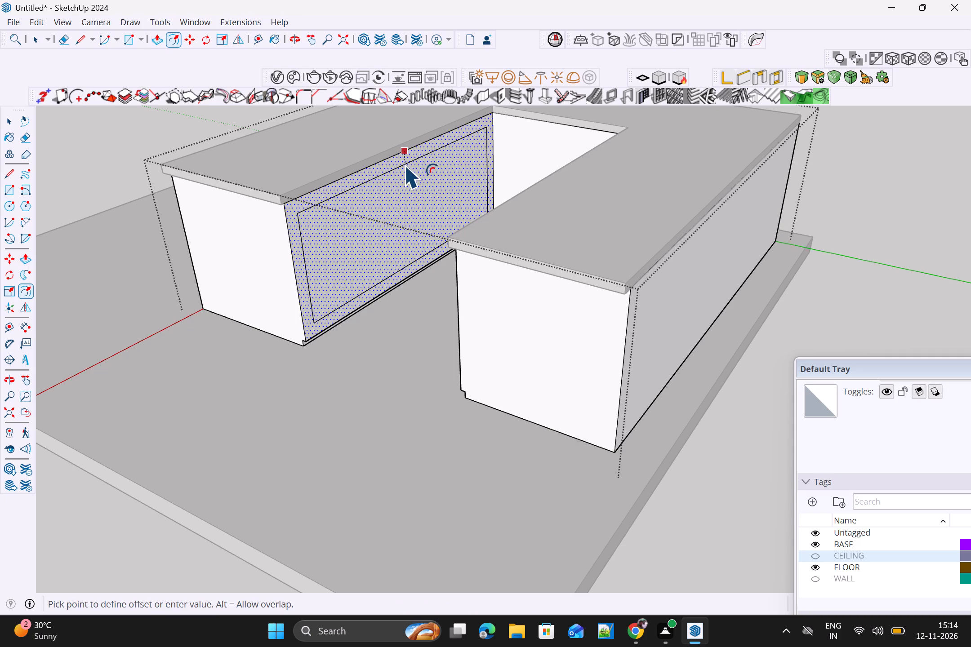
drag(405, 164, 408, 157)
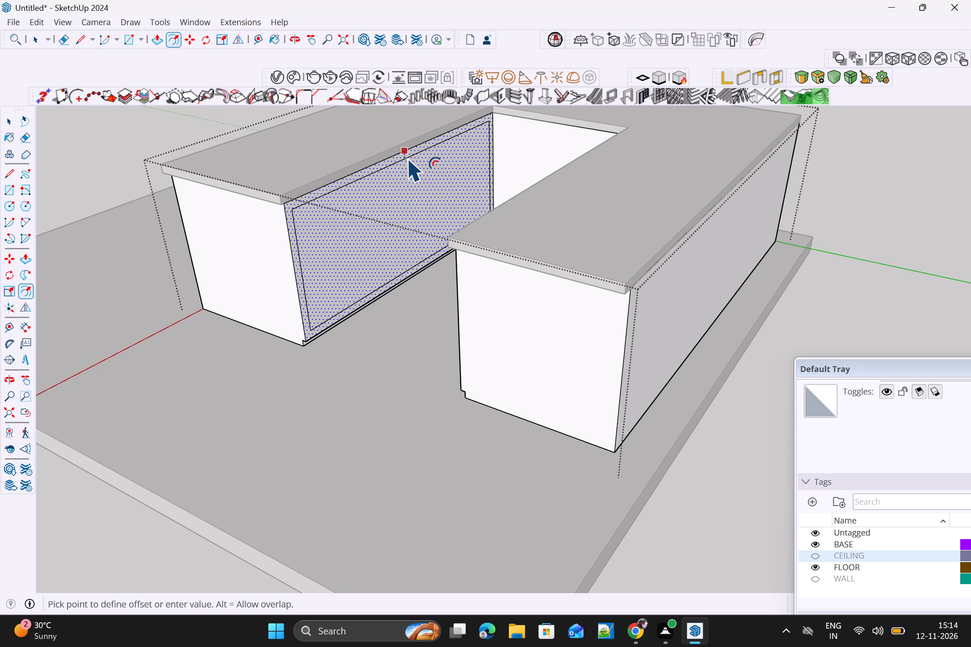
drag(408, 157, 409, 155)
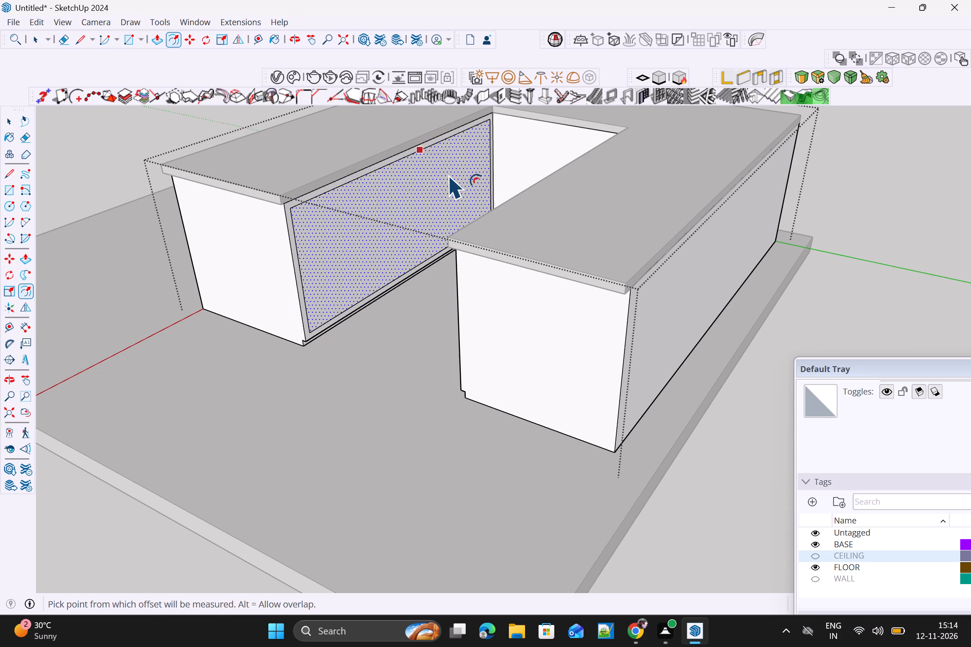
key(space)
Offset the outline of the base's inner back face inward by the same distance.
scroll(493, 167, down, 3)
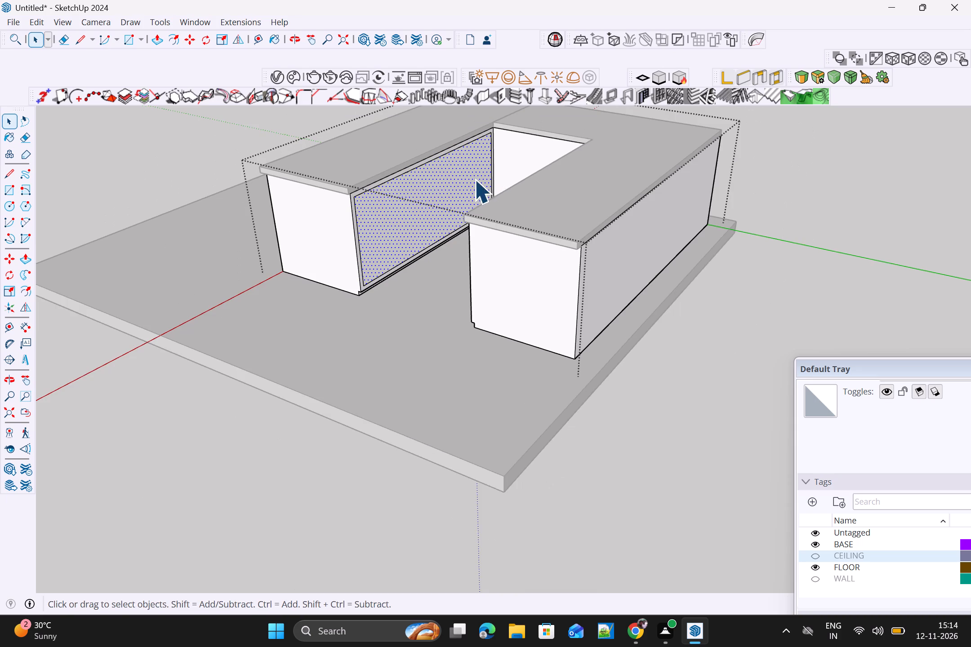
middle_drag(468, 201, 643, 212)
key(space)
click(462, 164)
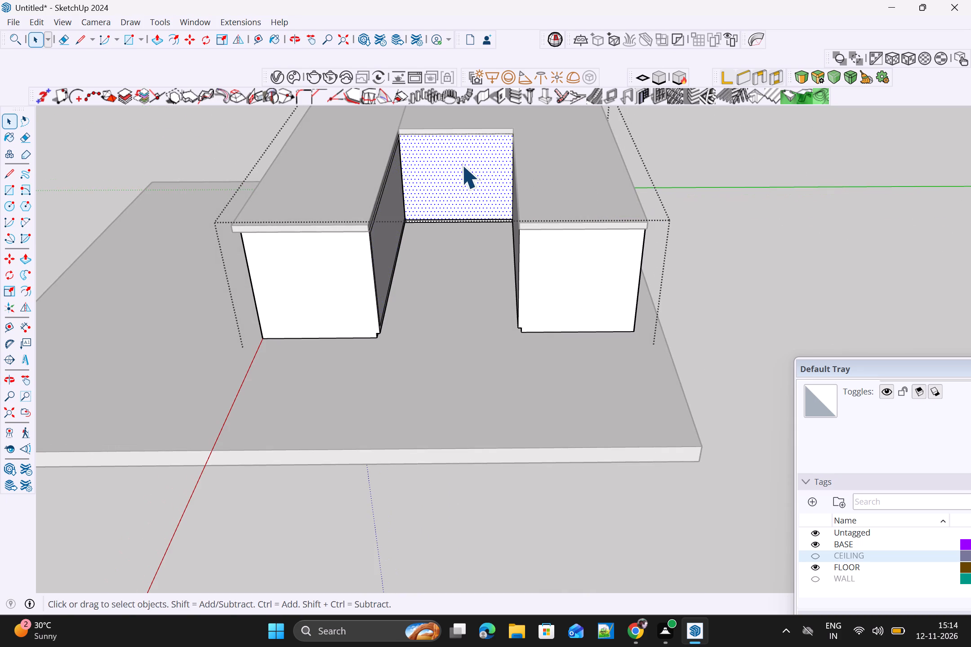
key(f)
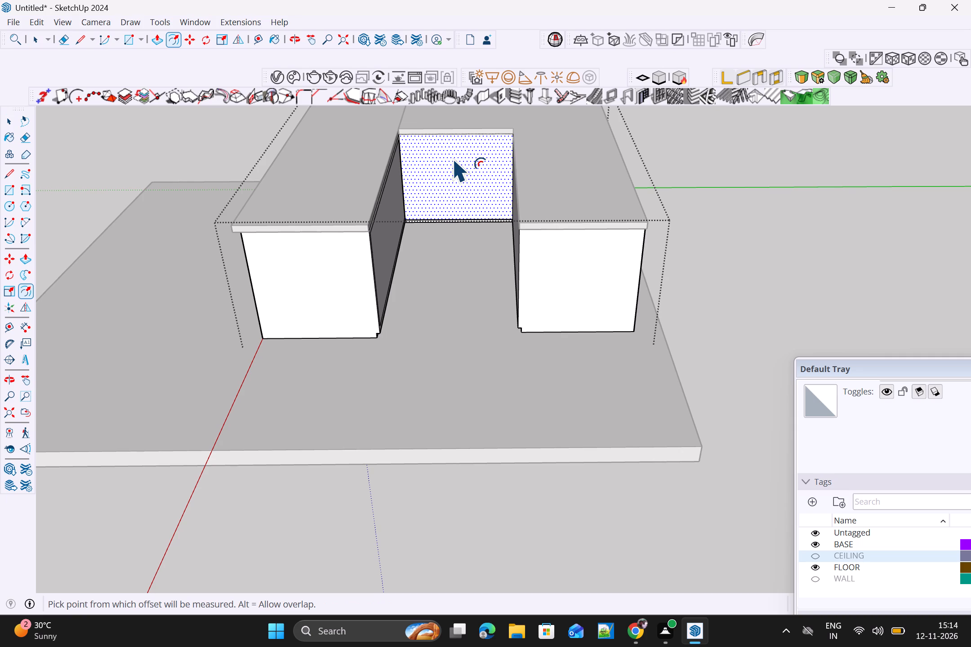
double_click(454, 158)
Offset the outline of the inner face inward by the same distance on the arm farthest from the origin.
scroll(453, 159, down, 2)
middle_drag(440, 182, 638, 174)
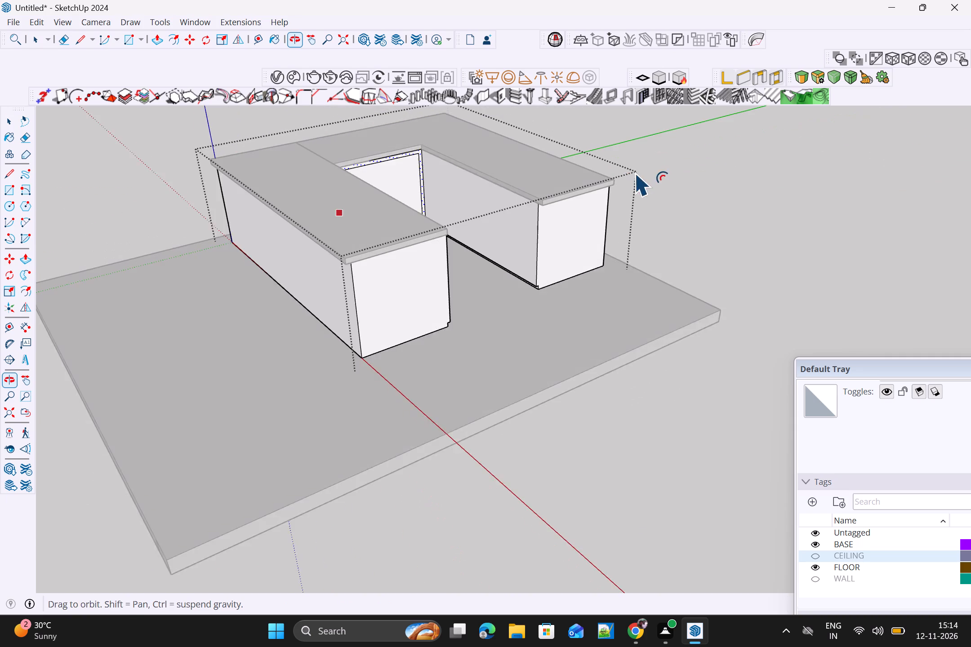
scroll(636, 172, up, 1)
scroll(386, 185, up, 5)
middle_drag(436, 233, 497, 232)
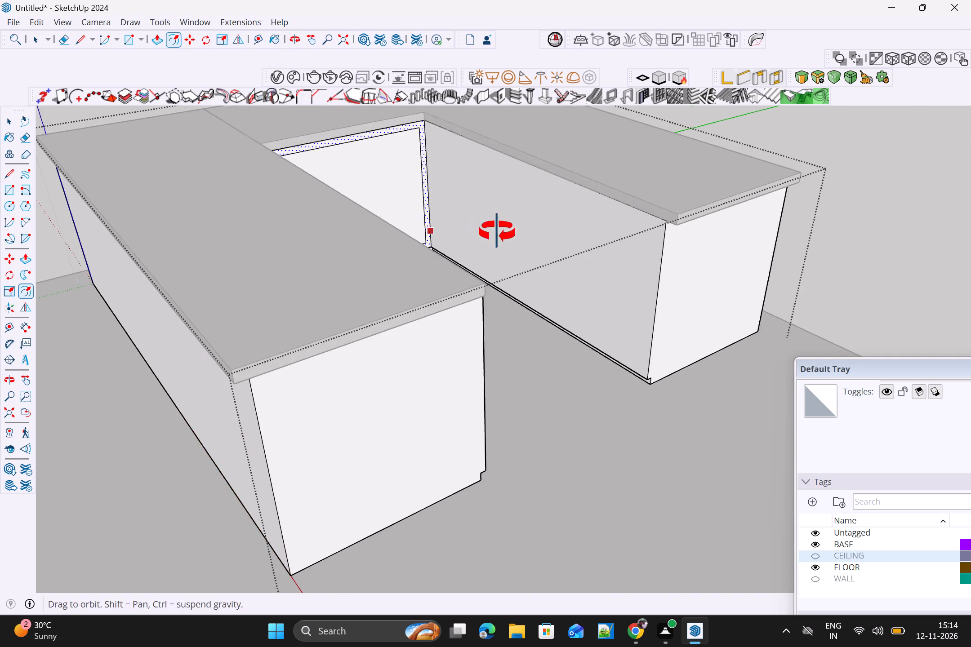
middle_drag(497, 232, 503, 229)
key(space)
click(505, 216)
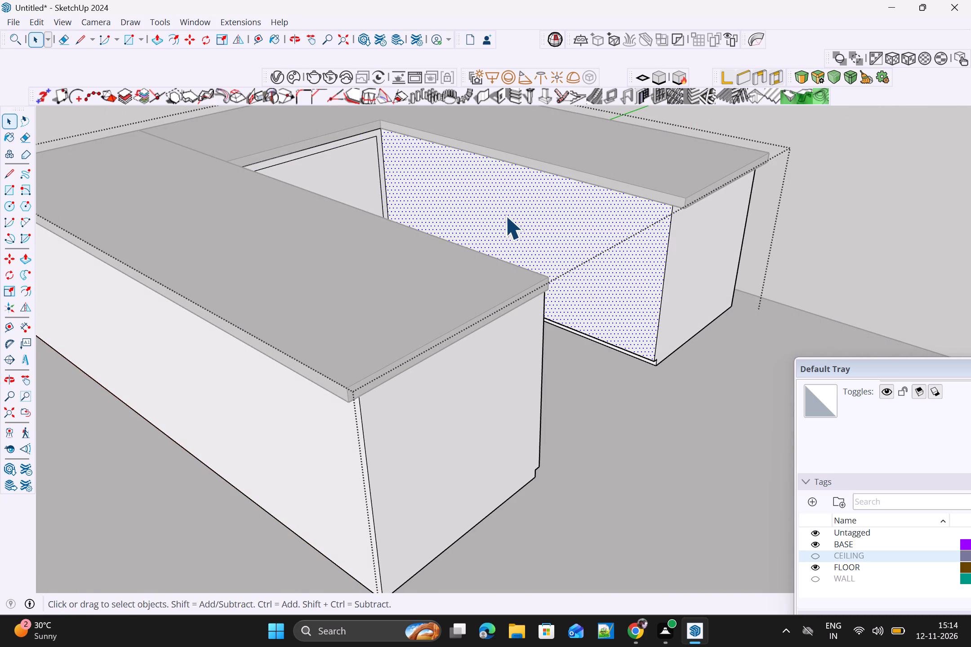
double_click(505, 216)
key(f)
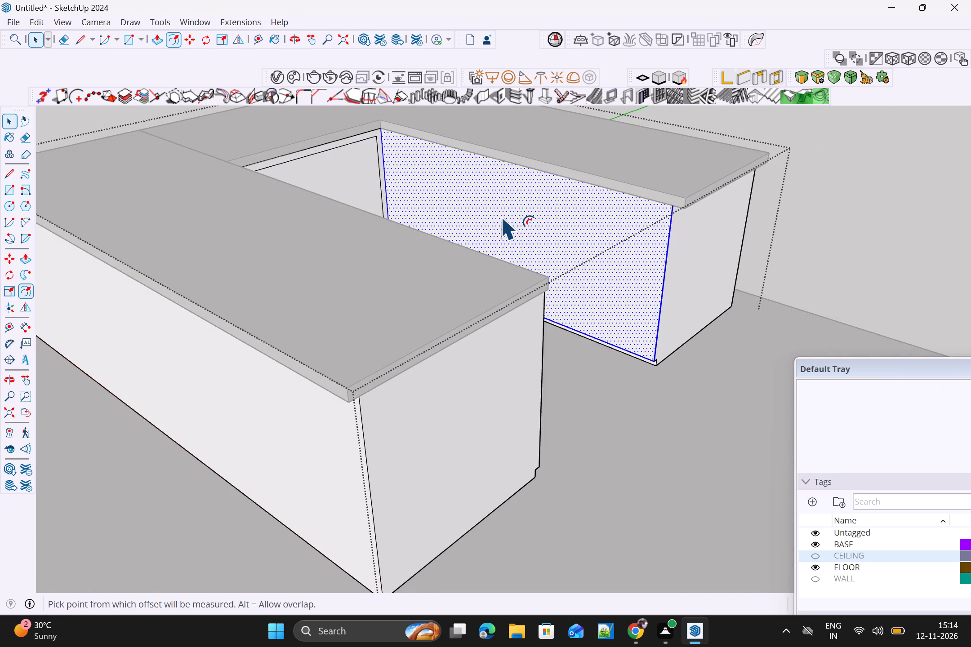
double_click(502, 216)
Push the inset panel on the inner face of the arm nearest the origin deep into the base to hollow out a cabinet.
scroll(498, 218, down, 7)
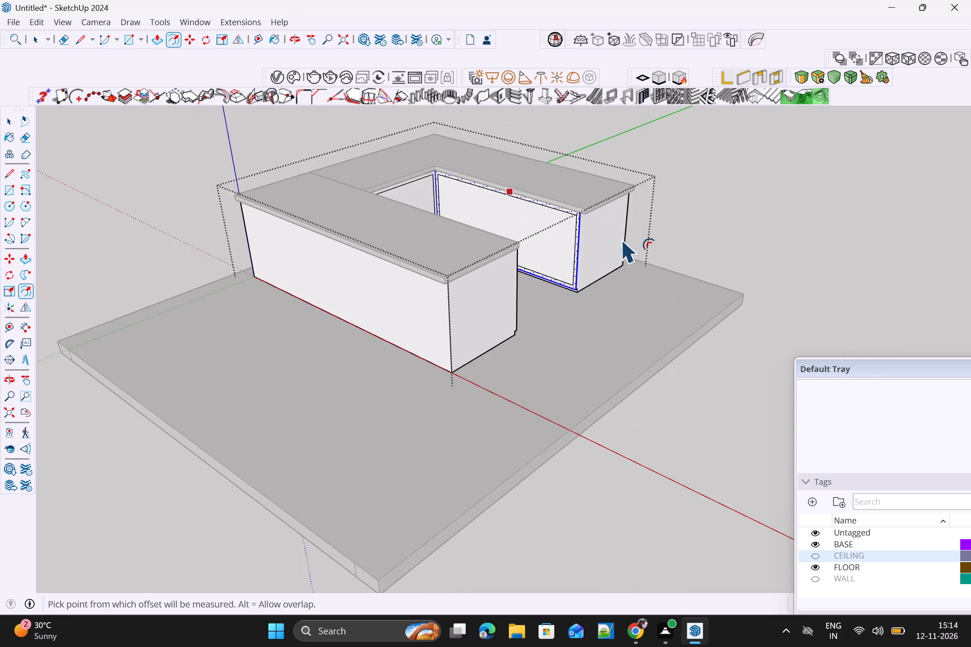
scroll(628, 248, up, 1)
middle_drag(628, 249, 301, 217)
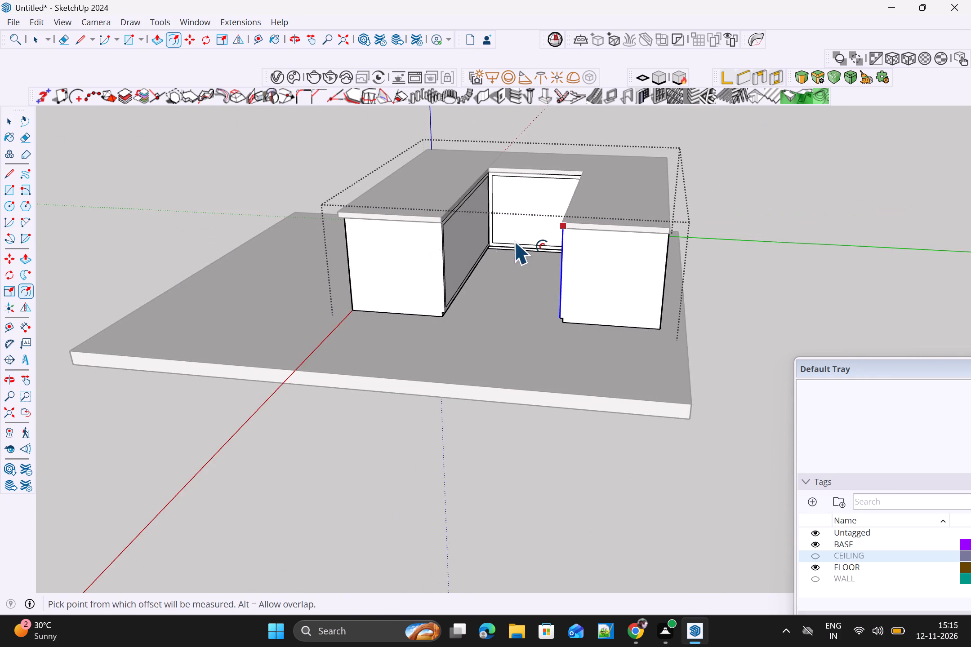
scroll(518, 240, up, 5)
middle_drag(463, 246, 445, 245)
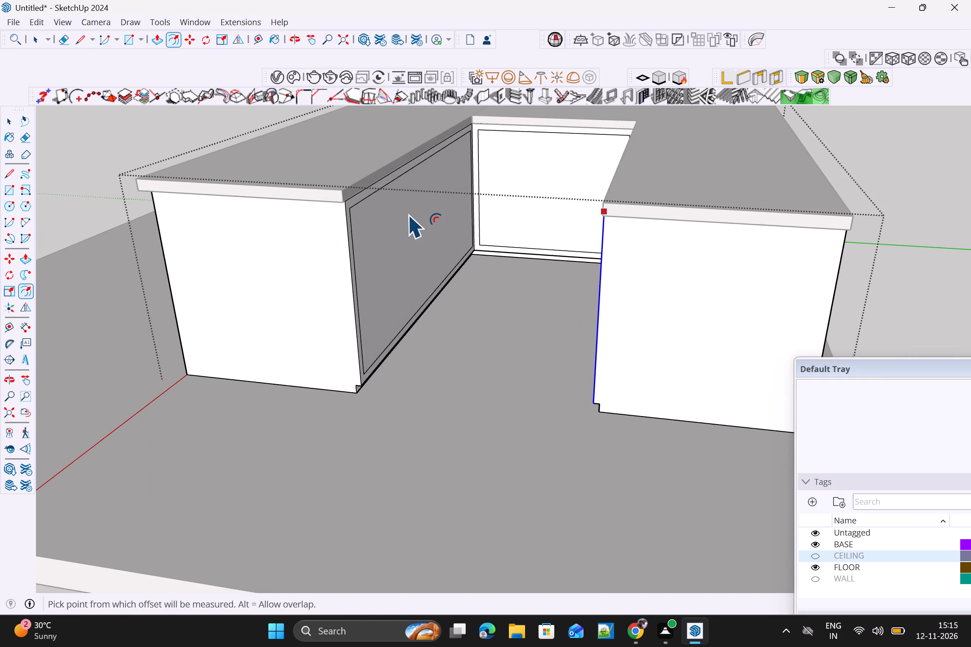
key(space)
click(409, 214)
scroll(410, 214, down, 2)
middle_drag(495, 241, 472, 249)
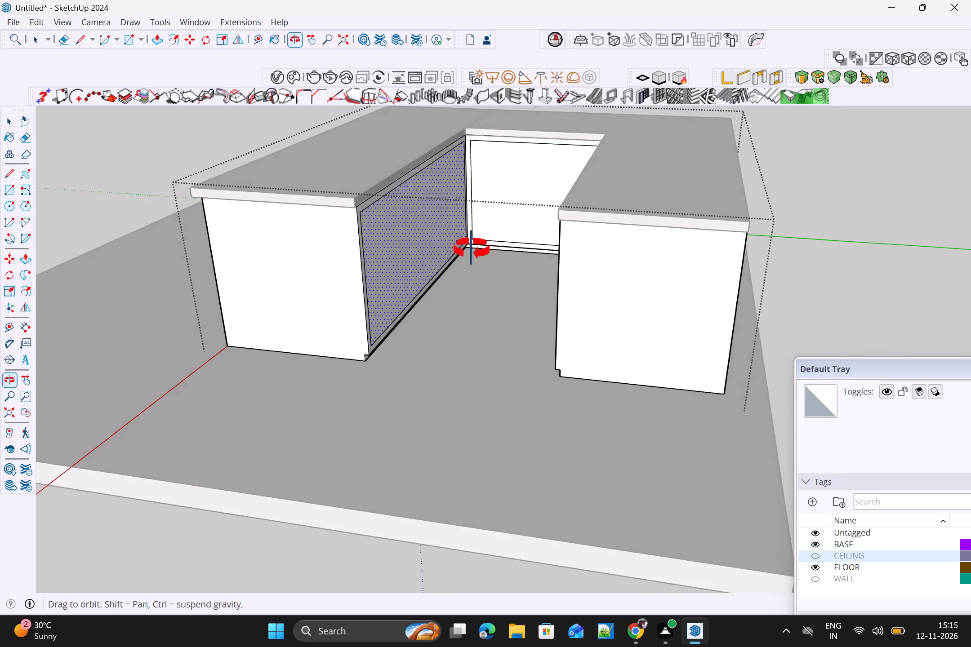
middle_drag(472, 249, 411, 249)
key(p)
scroll(409, 232, up, 2)
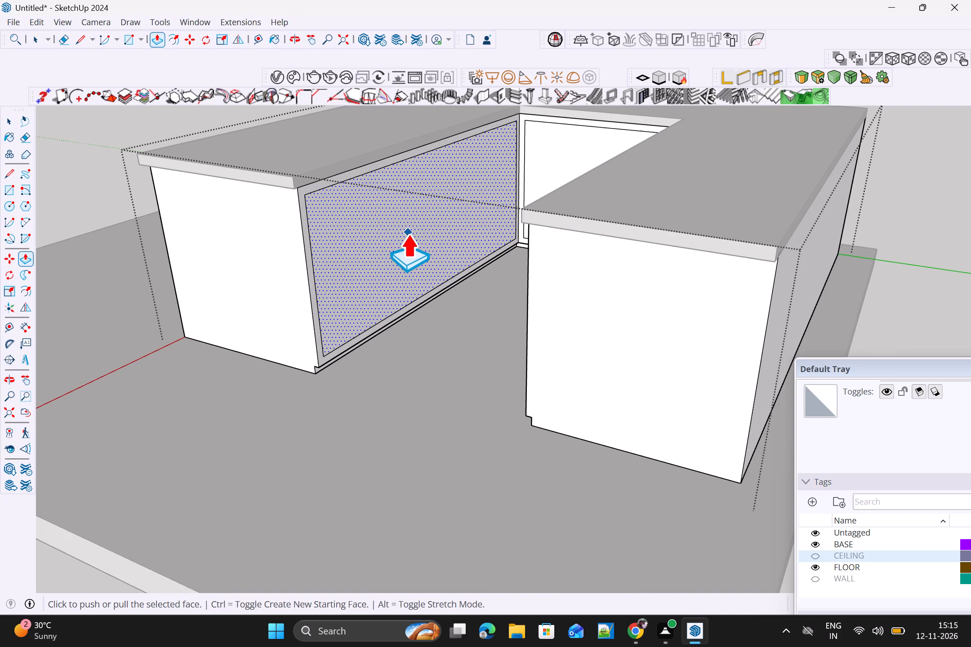
click(420, 228)
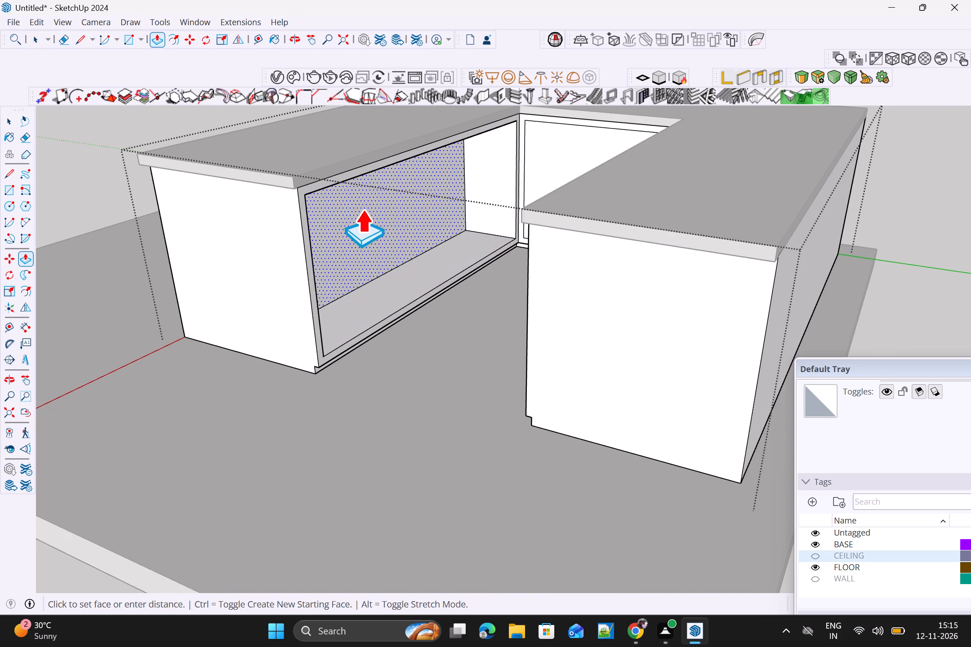
scroll(362, 209, down, 5)
shift+middle_drag(381, 227, 381, 230)
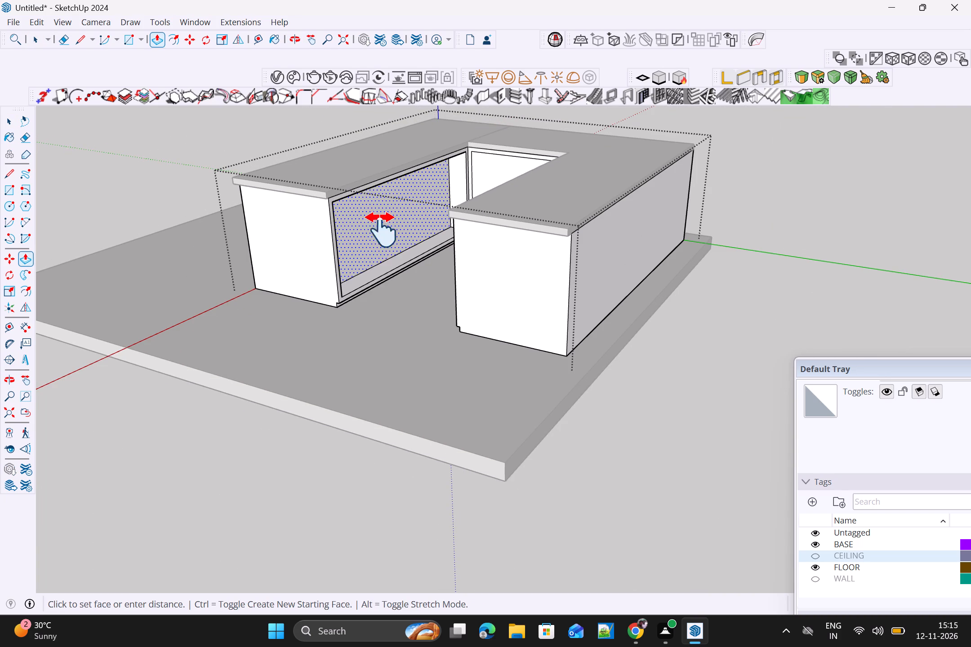
shift+middle_drag(381, 230, 501, 222)
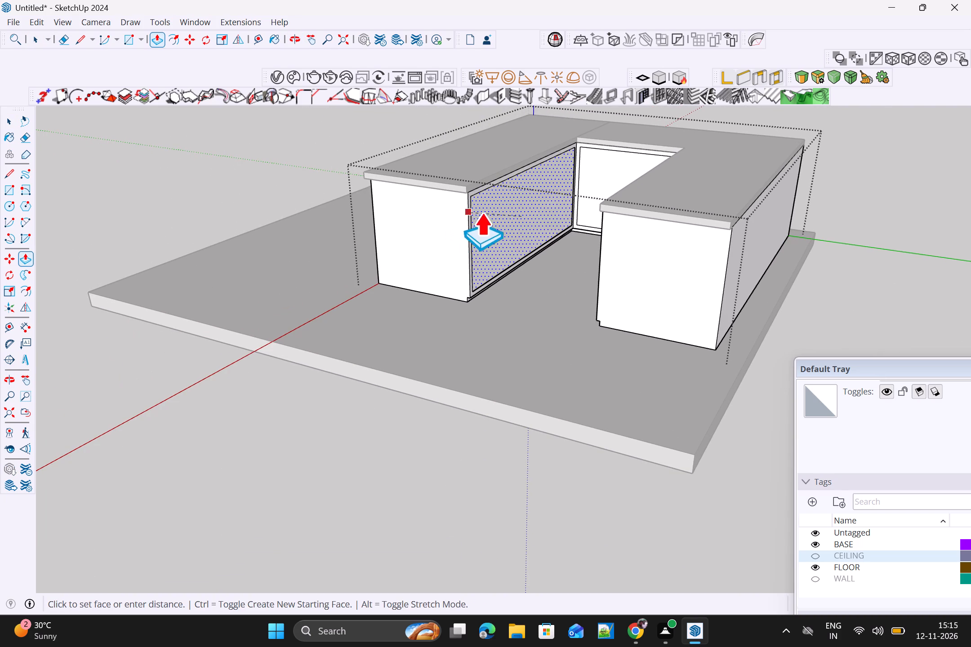
scroll(490, 193, up, 2)
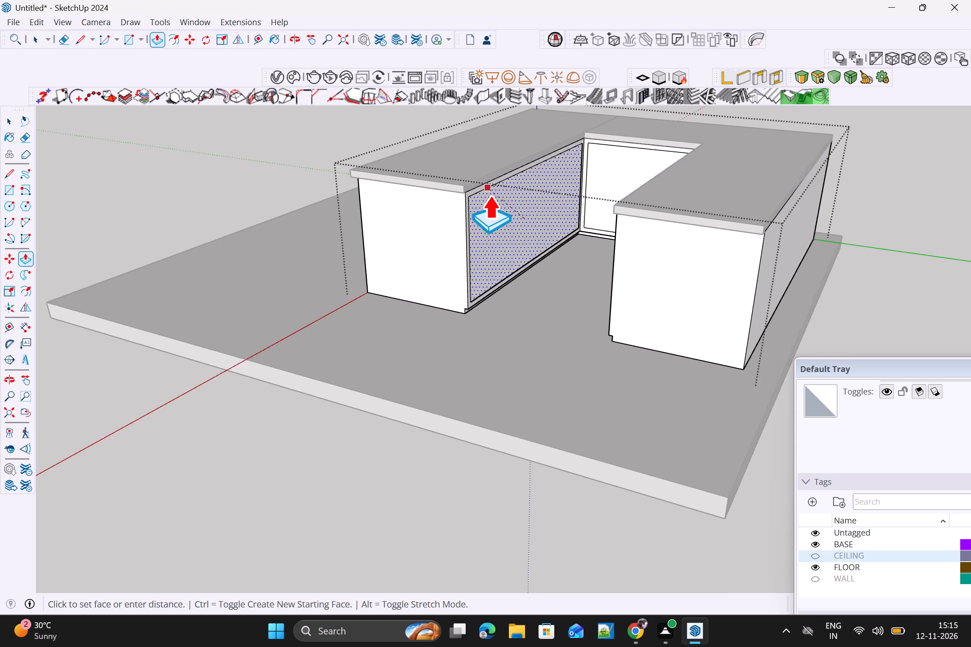
middle_drag(487, 211, 481, 209)
middle_click(481, 209)
scroll(481, 209, up, 1)
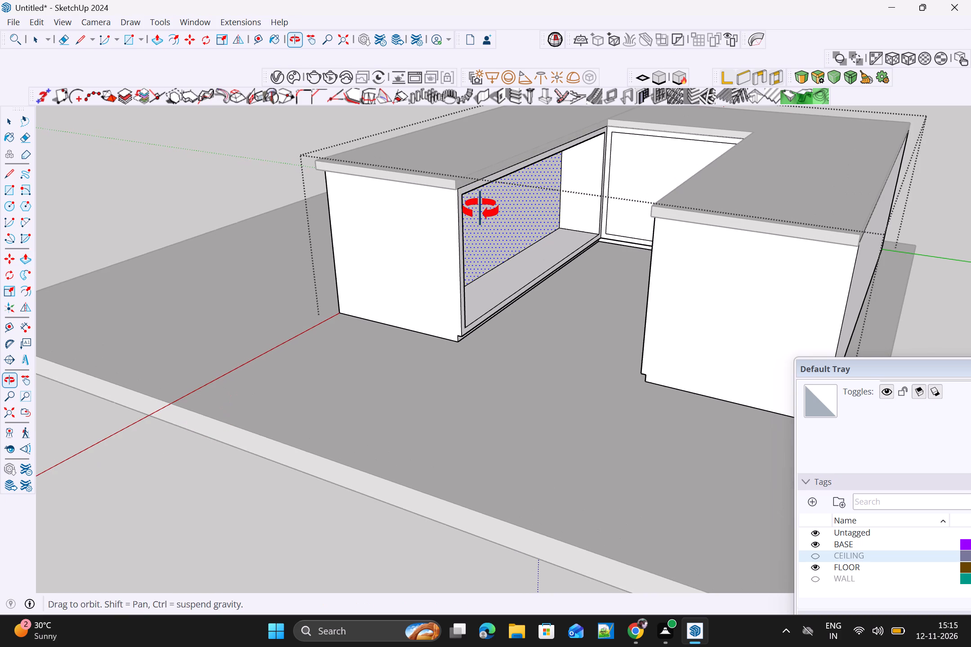
middle_drag(481, 209, 463, 167)
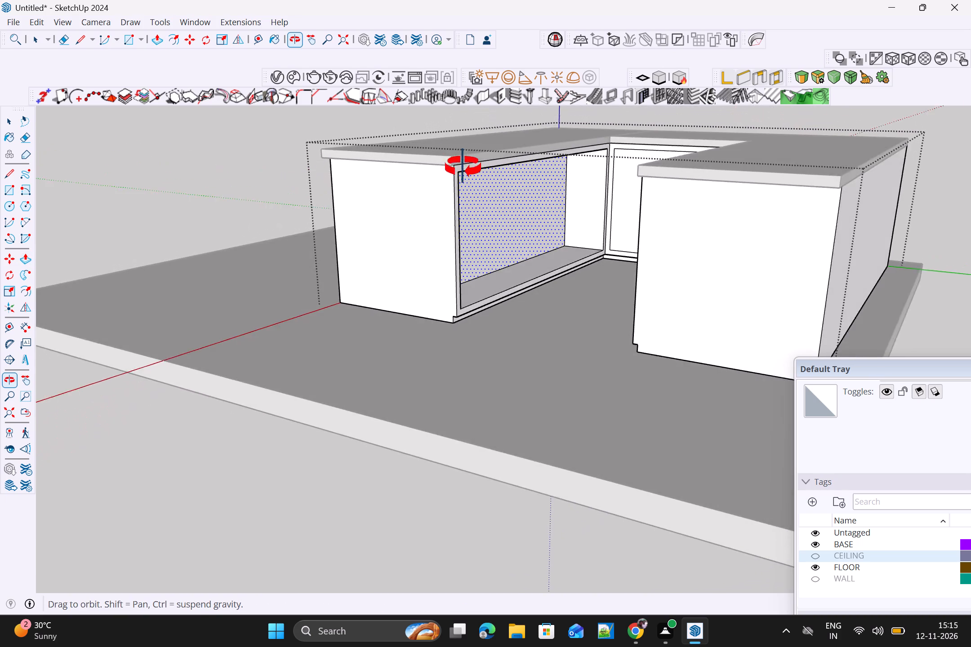
middle_drag(463, 167, 418, 168)
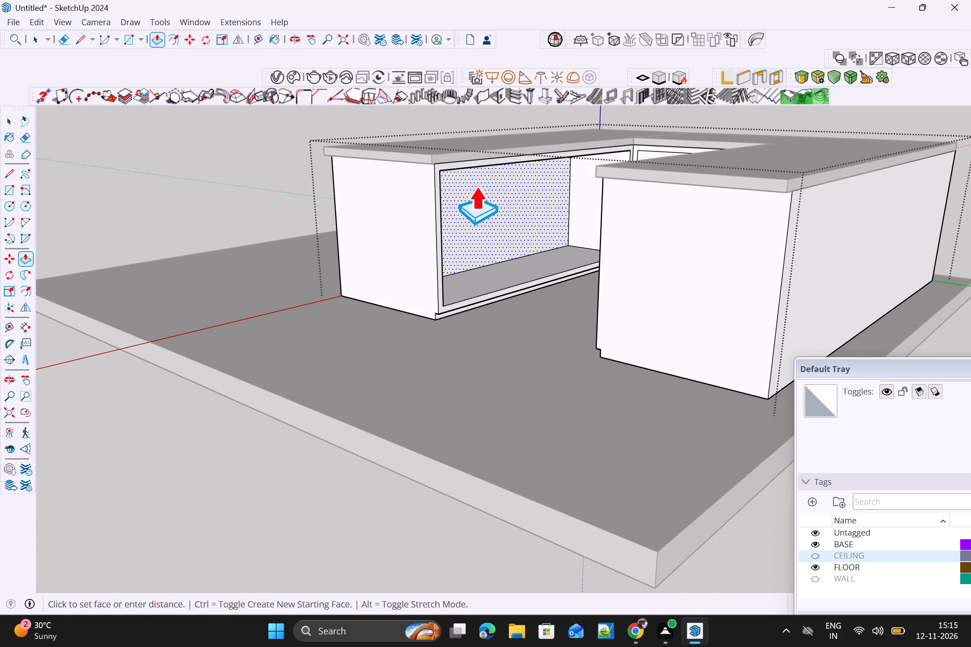
click(471, 184)
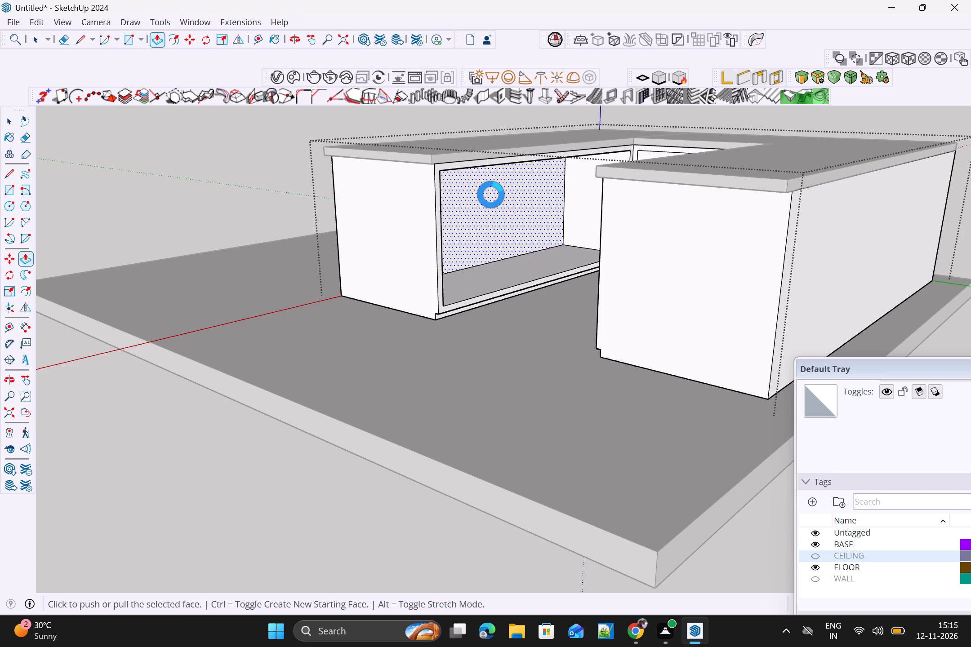
Push the inset panel on the base's inner back face inward by the same distance to hollow out its cabinet.
scroll(494, 196, down, 6)
scroll(565, 286, down, 7)
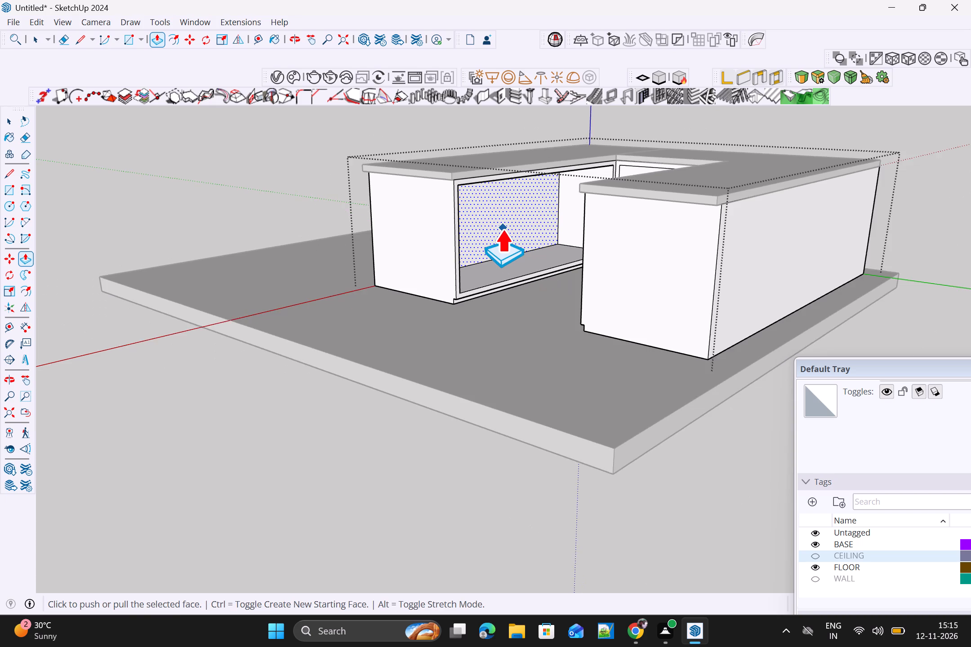
scroll(503, 228, down, 4)
middle_drag(508, 256, 665, 278)
scroll(538, 244, up, 5)
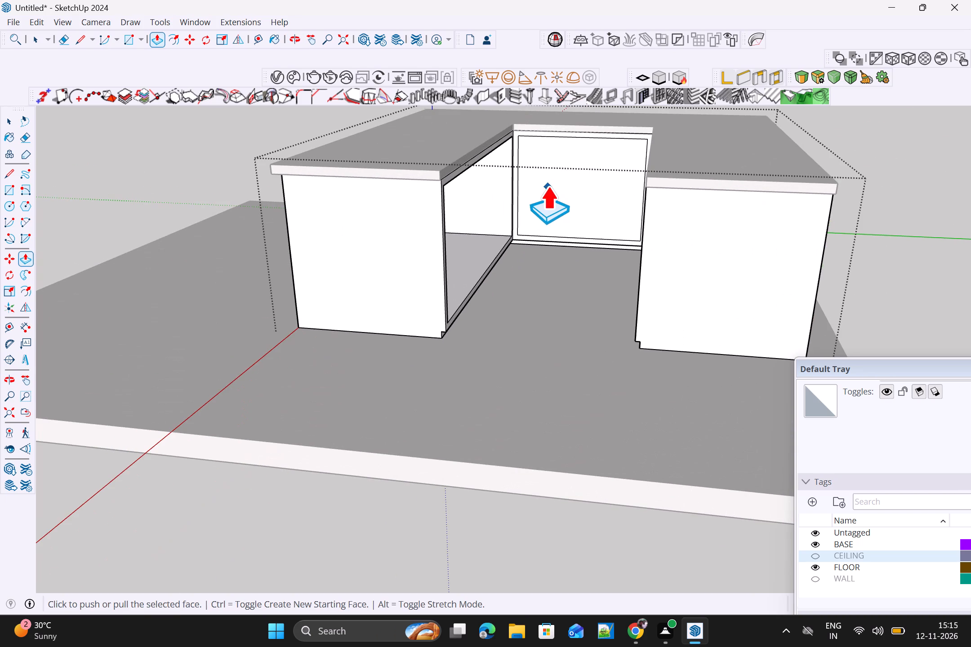
key(space)
click(563, 197)
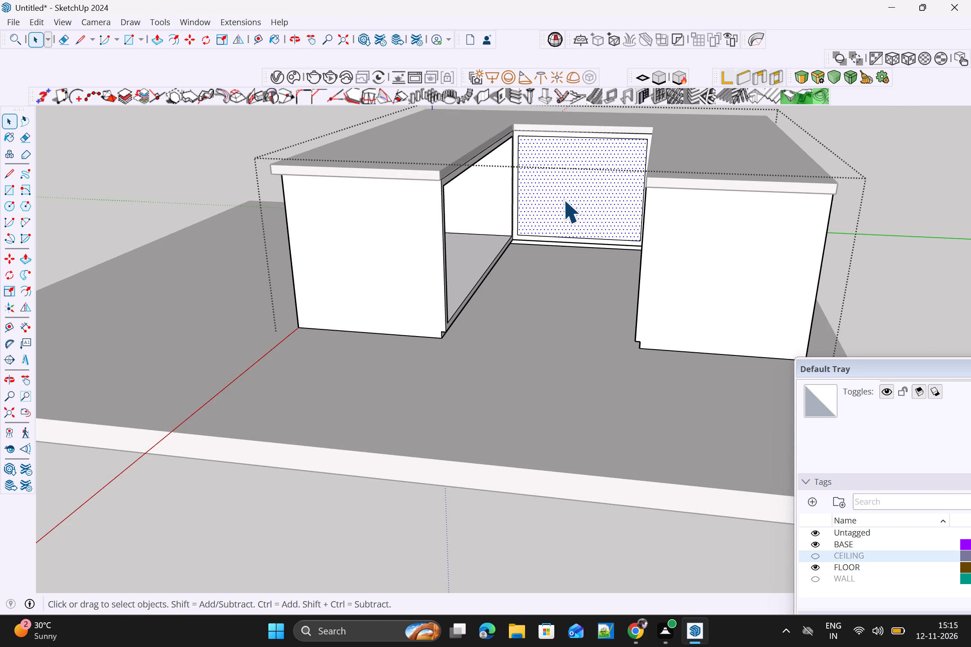
key(p)
double_click(563, 199)
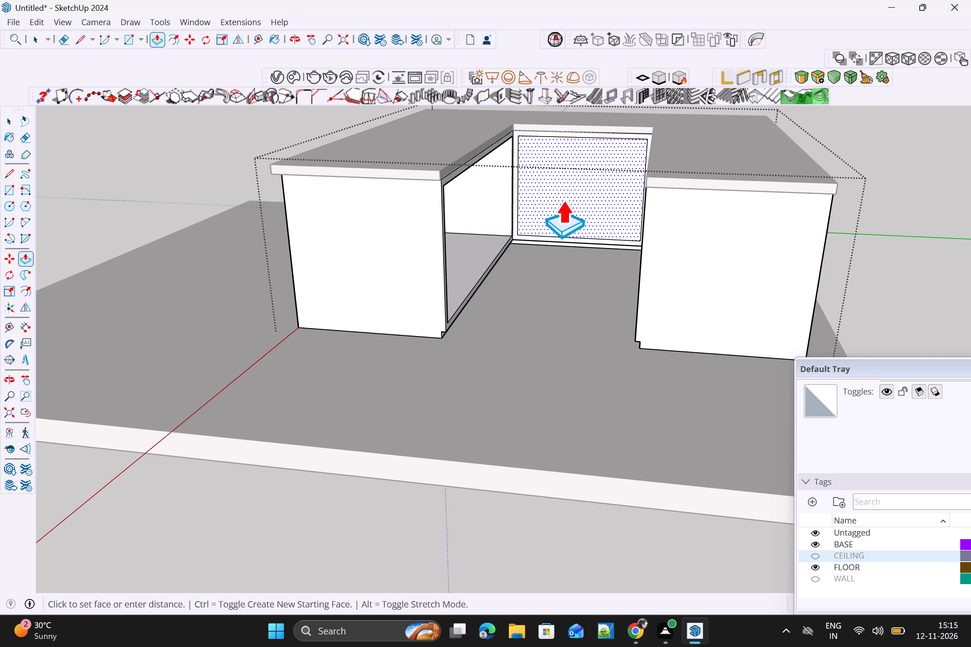
Push the inset panel on the inner face of the arm farthest from the origin inward by the same distance.
scroll(558, 199, down, 4)
middle_drag(548, 228, 725, 241)
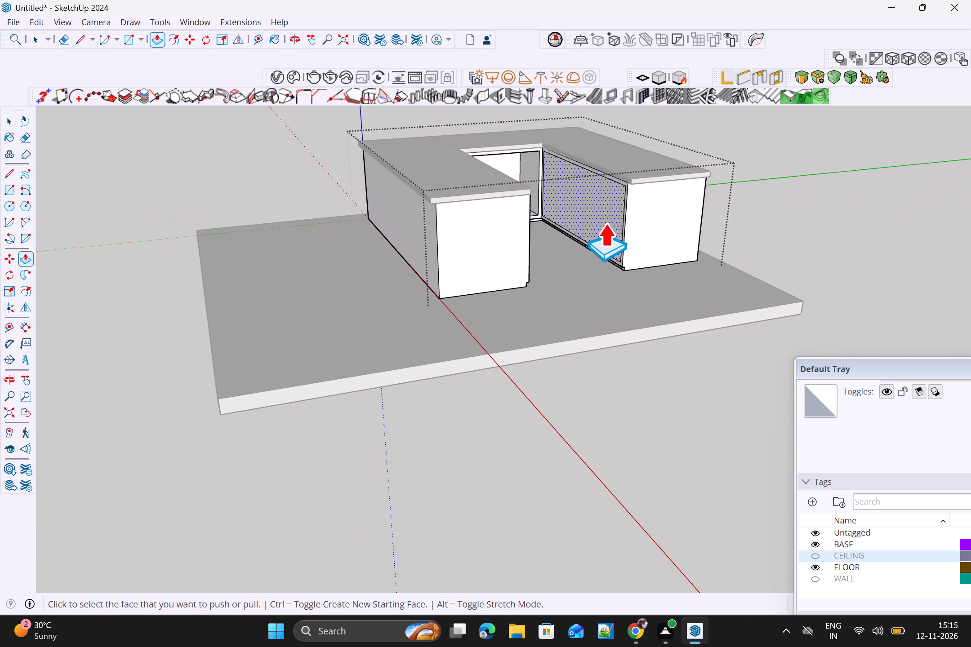
double_click(600, 221)
Pull the back of the recess in the arm nearest the origin toward its opening, to roughly half the cabinet depth.
scroll(592, 214, up, 4)
middle_drag(664, 245, 539, 249)
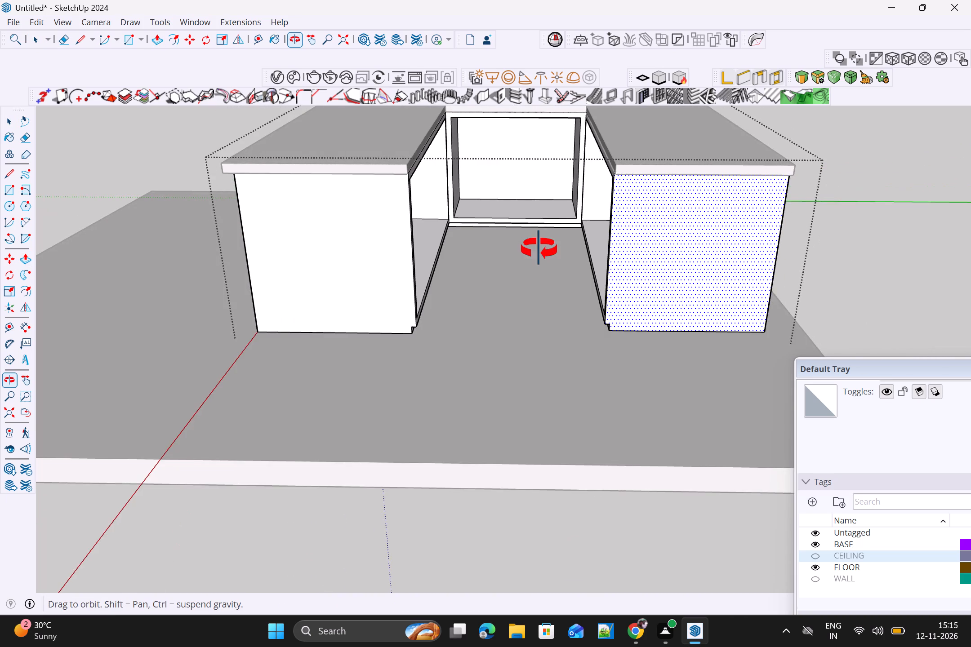
middle_drag(539, 249, 484, 224)
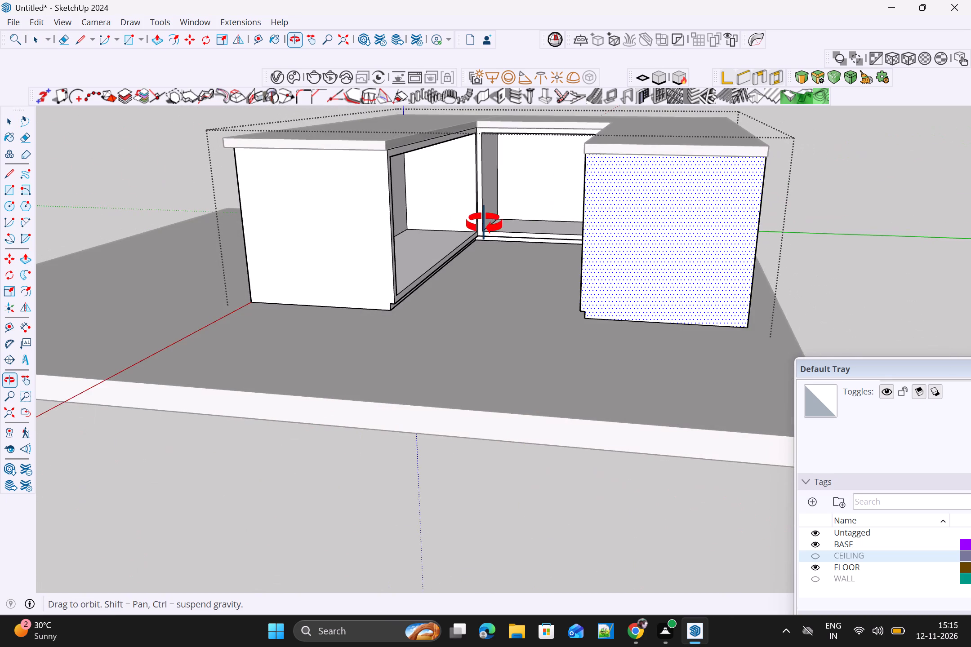
middle_drag(484, 224, 552, 224)
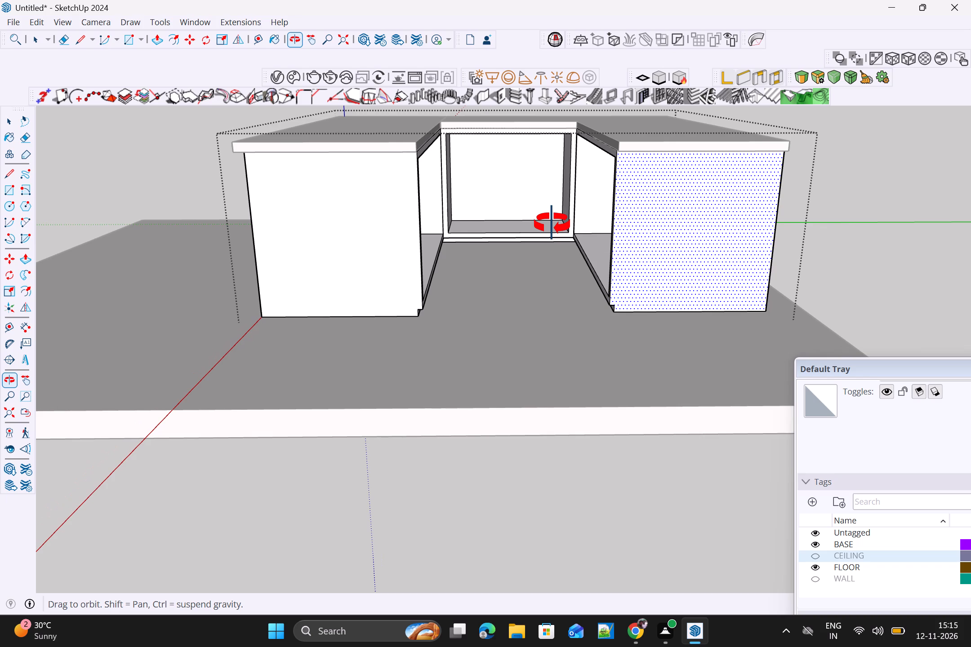
middle_drag(552, 224, 386, 208)
scroll(398, 198, up, 1)
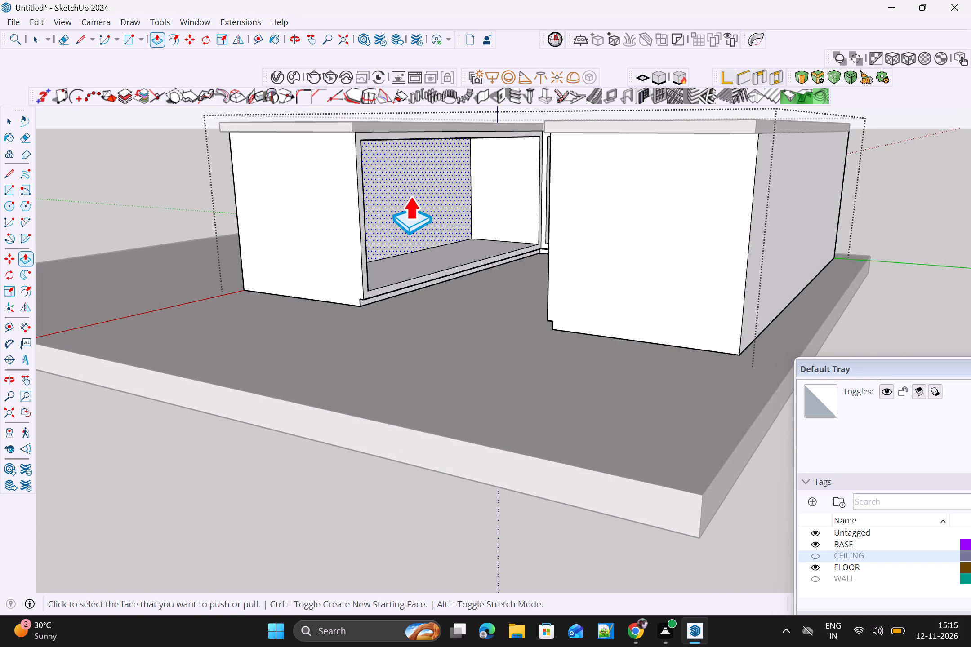
click(410, 196)
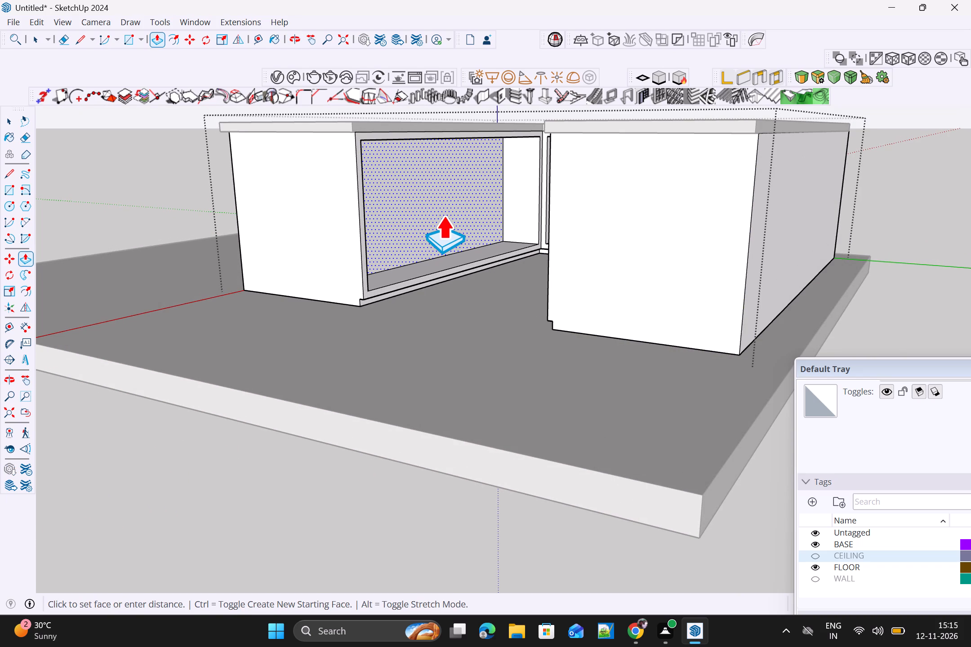
click(442, 215)
Offset the outline of the long outer face inward by the same narrow margin on the arm nearest the origin.
scroll(443, 225, down, 5)
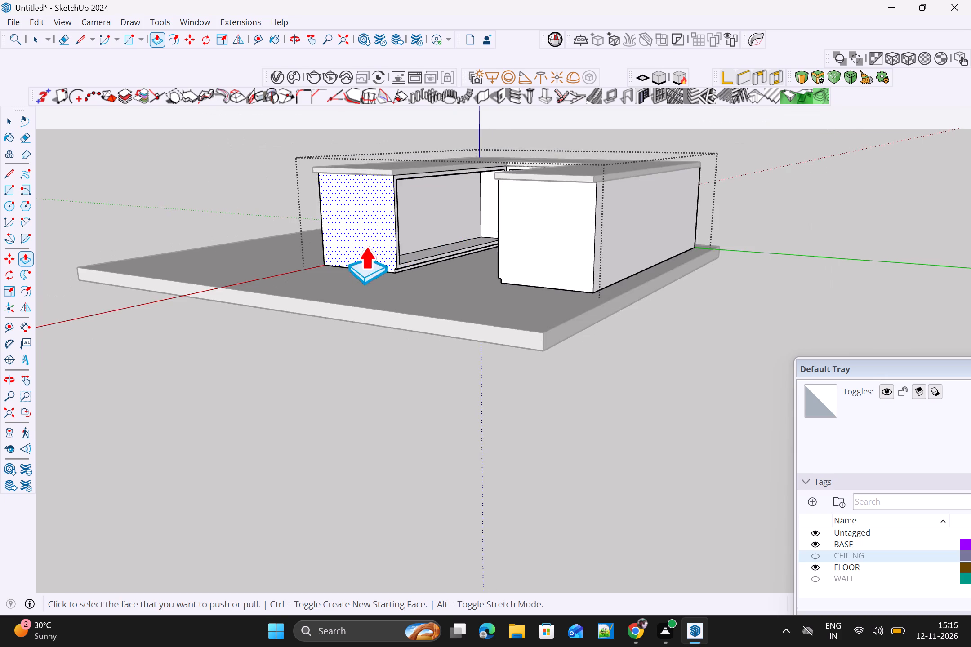
middle_drag(379, 261, 639, 271)
middle_drag(294, 279, 529, 284)
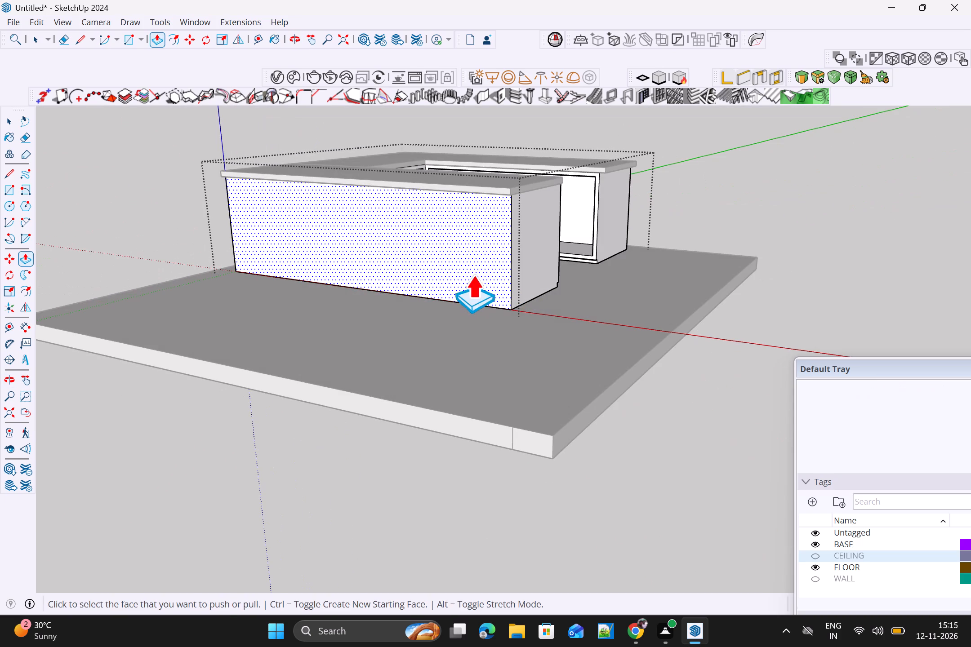
key(space)
click(452, 261)
key(r)
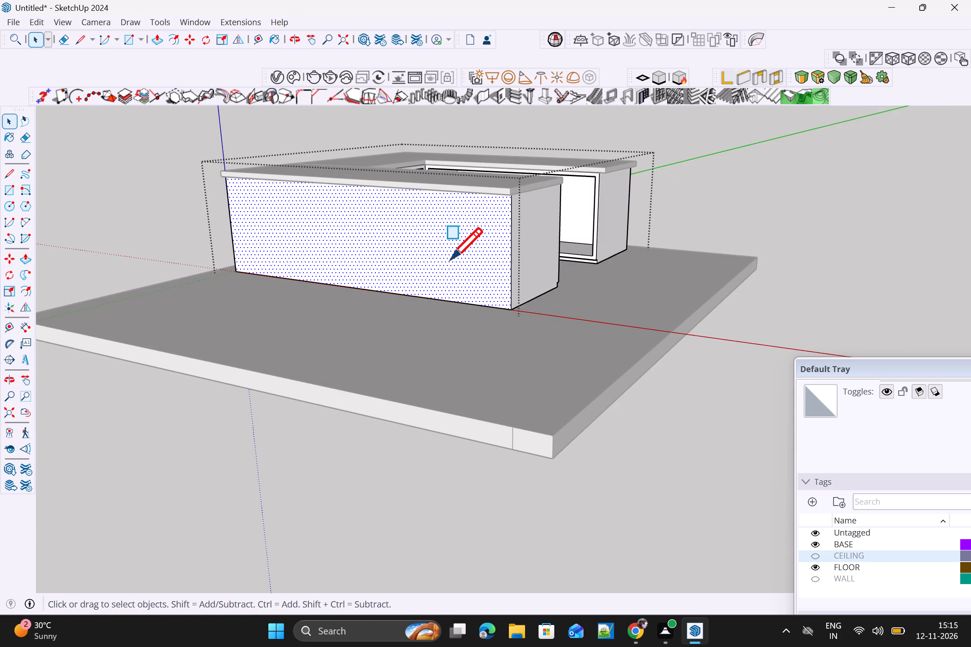
double_click(454, 247)
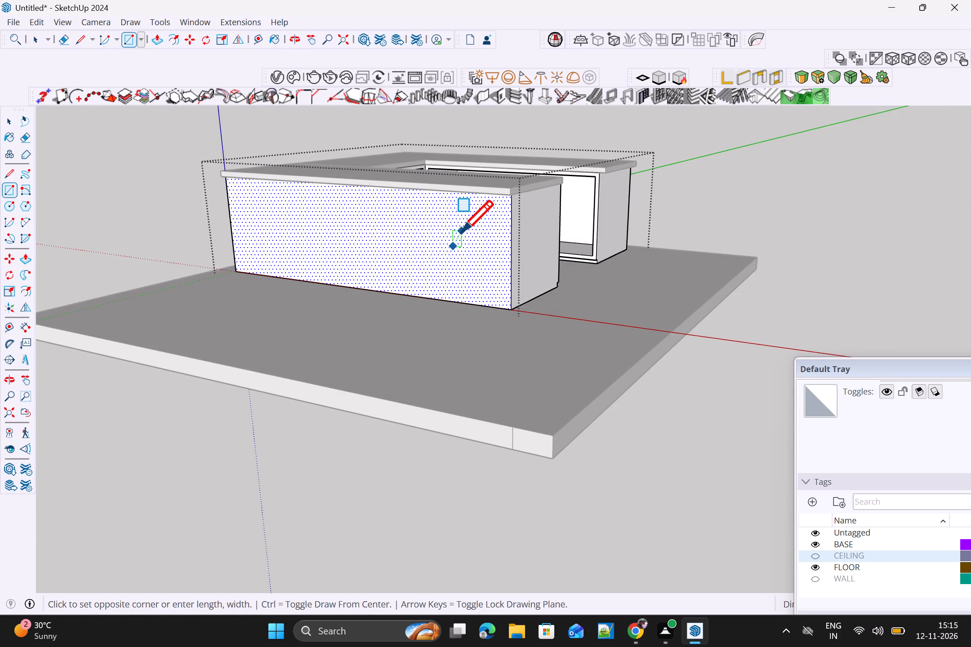
key(f)
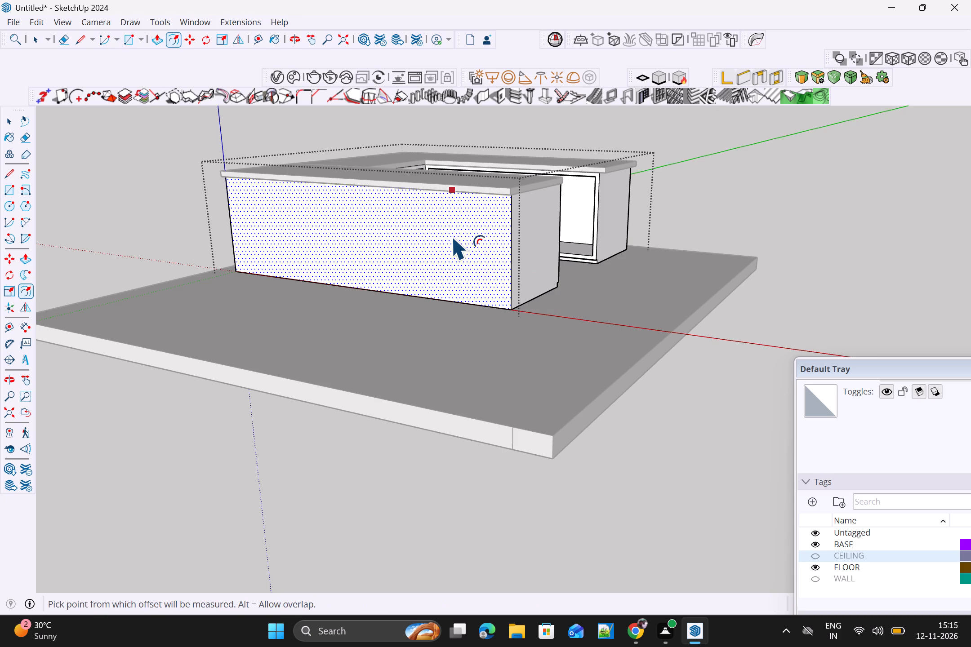
double_click(452, 239)
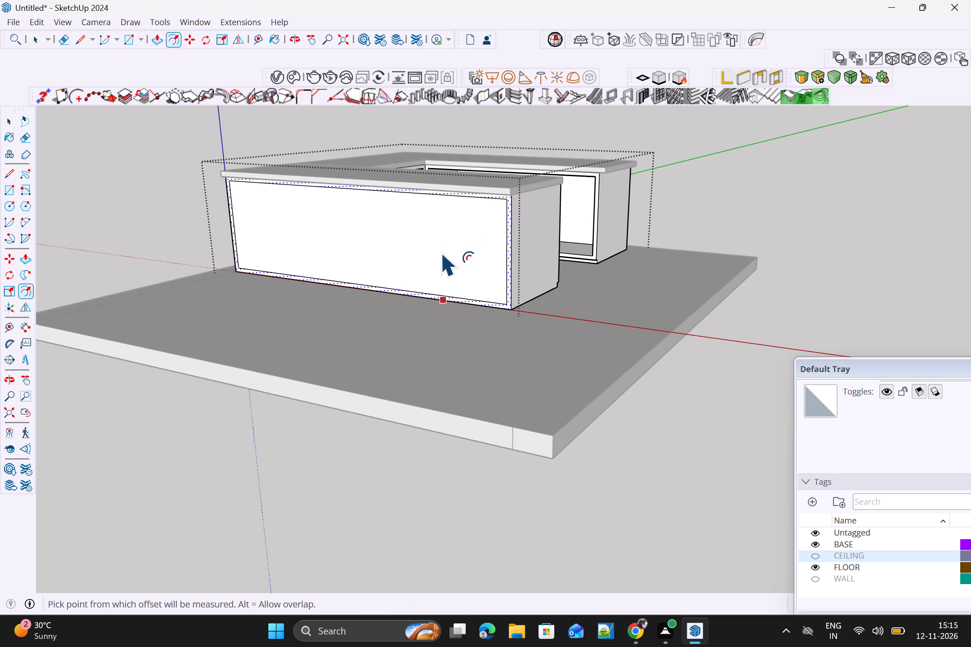
Push the inset panel on that arm's outer face inward to hollow out a cabinet backing onto the inner recess.
key(p)
click(441, 252)
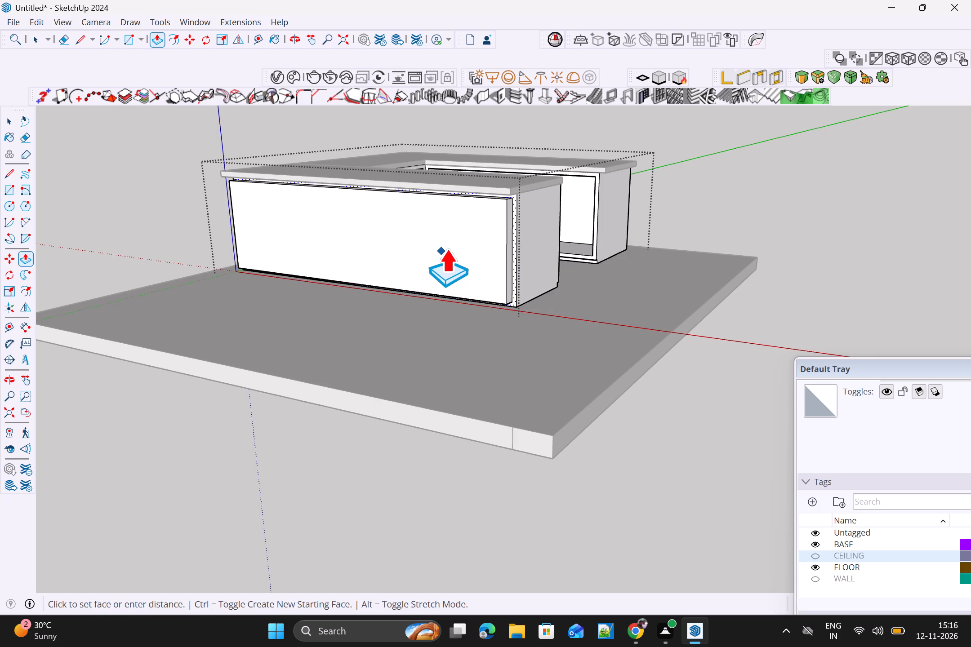
key(Escape)
click(437, 248)
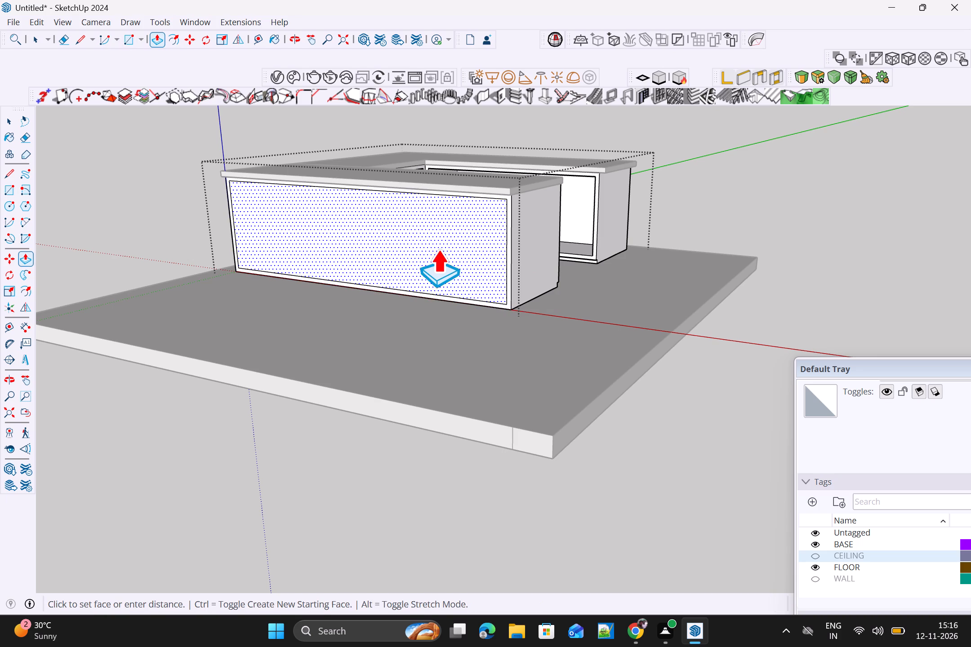
click(460, 239)
Check the hollowed cabinets from the open side of the U and close the BASE group.
scroll(521, 264, down, 3)
middle_drag(567, 269, 234, 261)
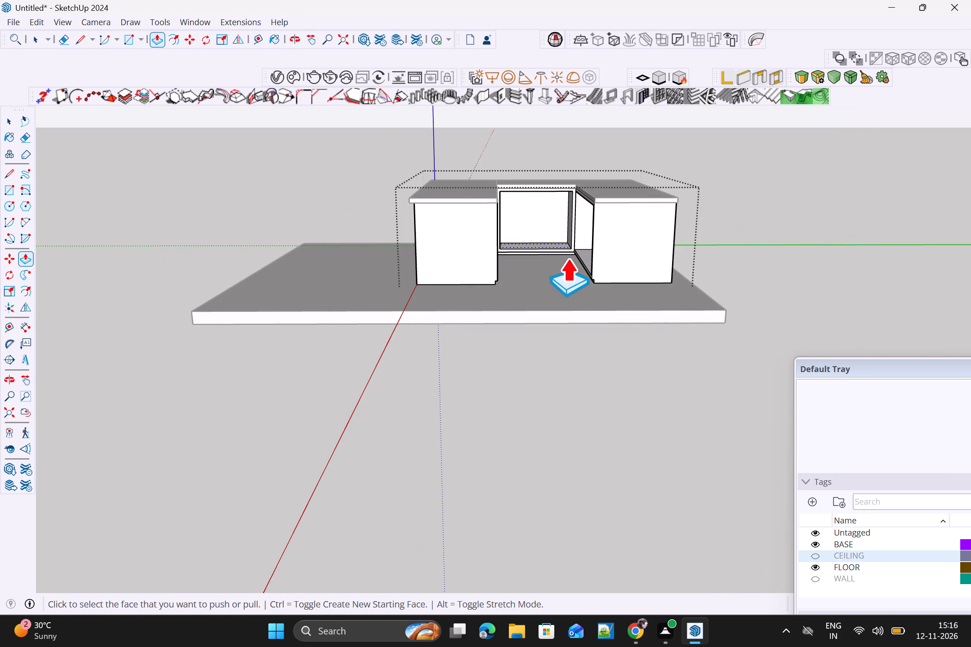
scroll(560, 269, up, 1)
middle_drag(558, 272, 621, 320)
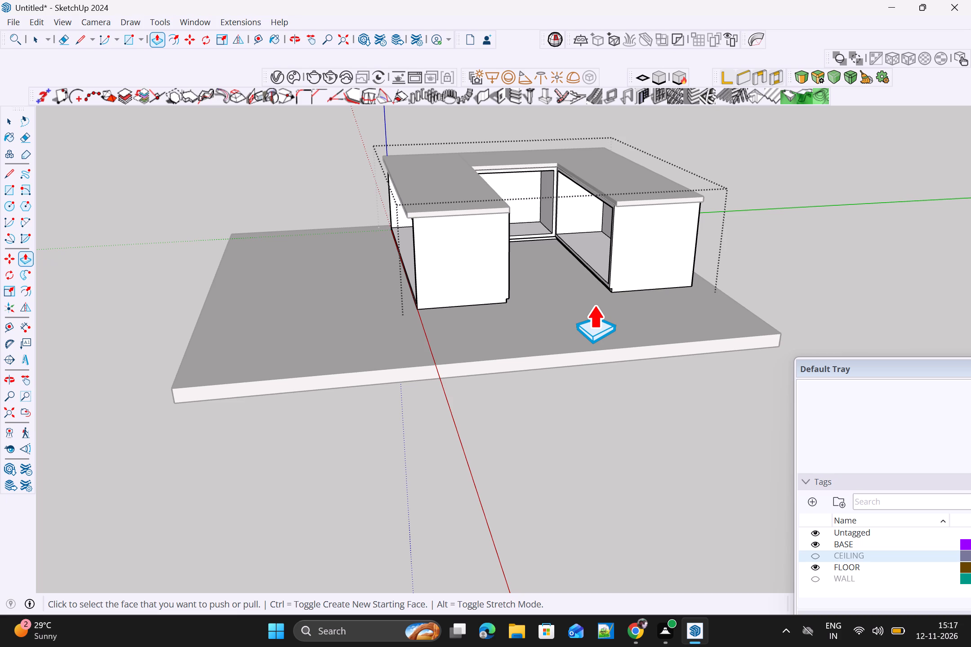
scroll(594, 304, down, 1)
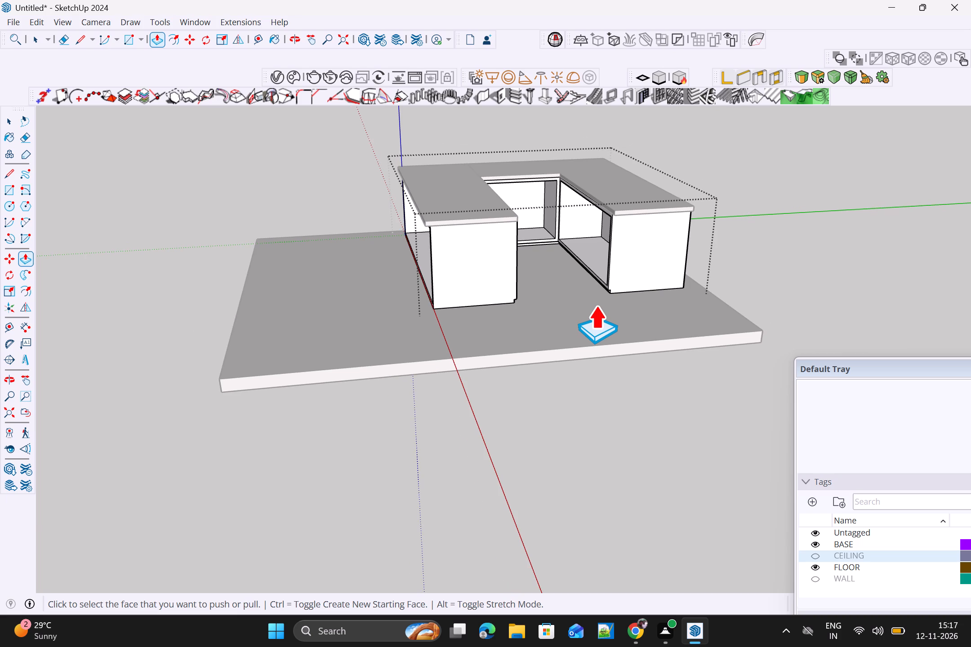
key(space)
click(775, 272)
scroll(771, 277, down, 2)
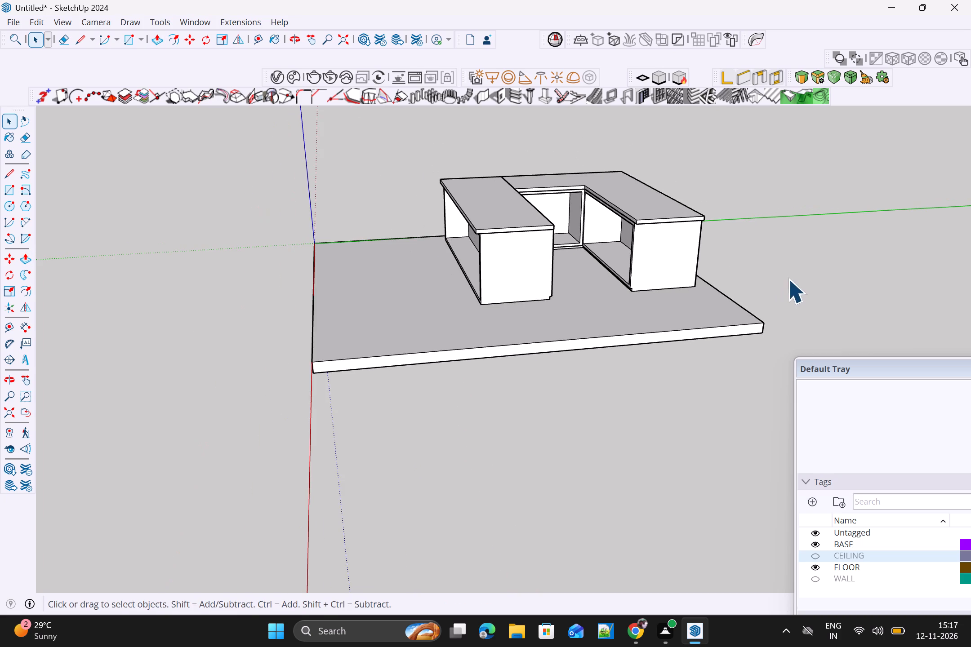
Close the inner cabinet opening on the arm nearest the origin with a rectangle drawn corner to corner across it.
middle_drag(791, 284, 513, 260)
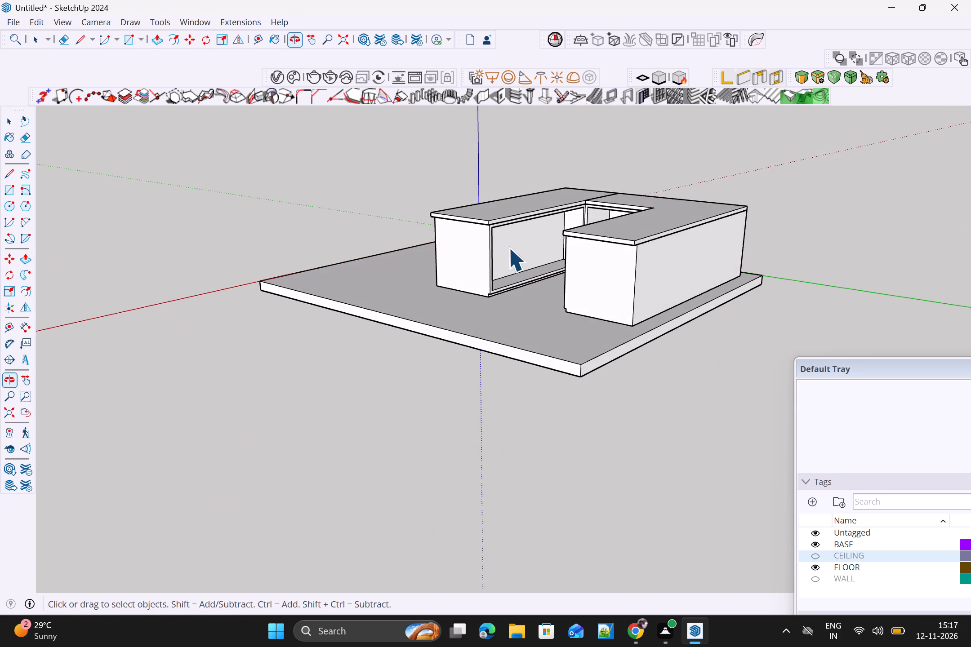
scroll(508, 247, up, 5)
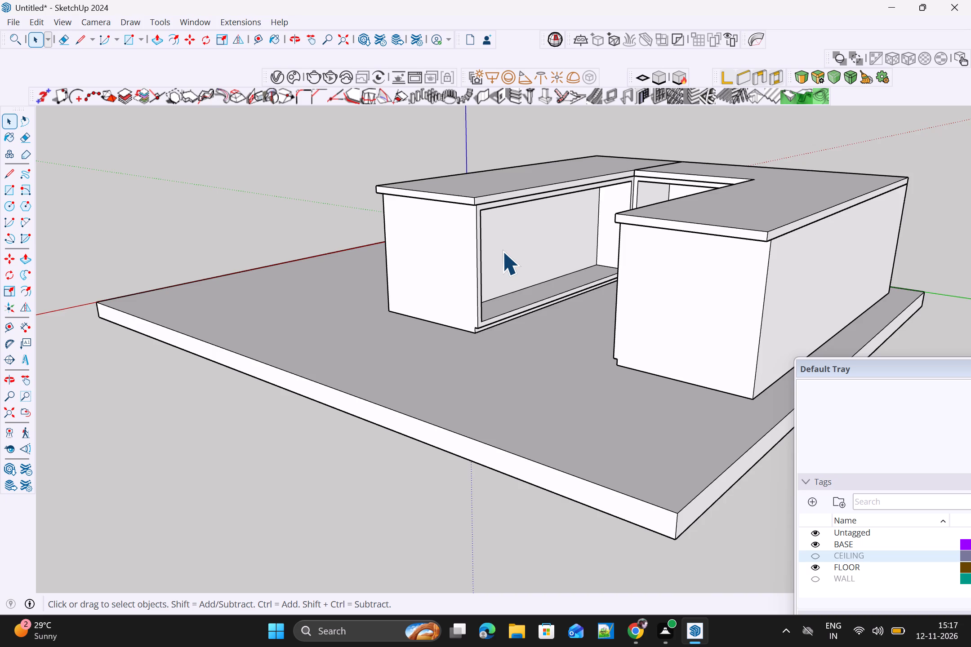
scroll(502, 251, up, 3)
scroll(489, 323, up, 3)
scroll(493, 340, down, 2)
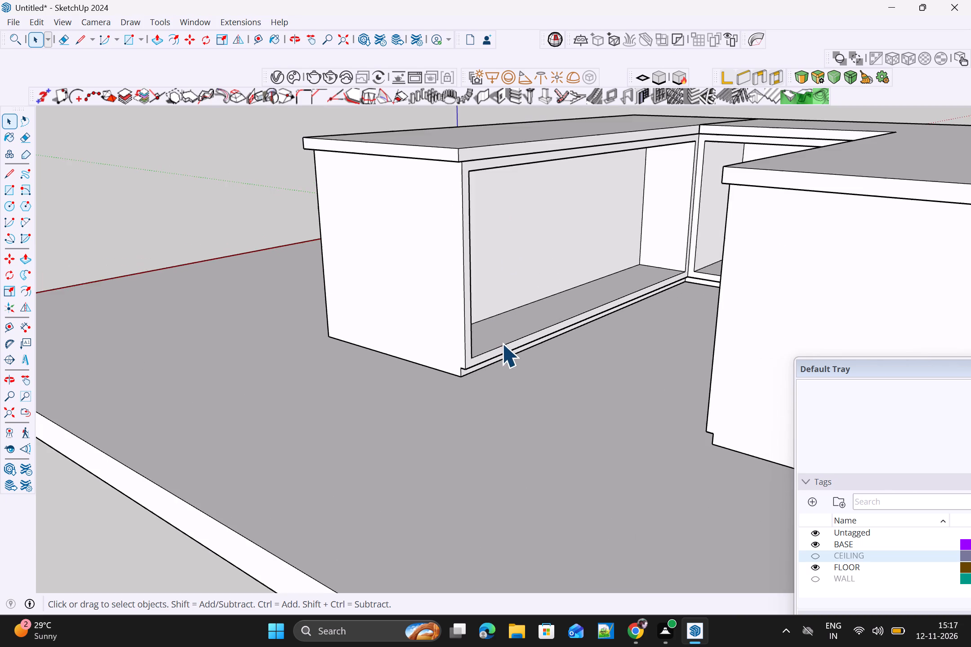
scroll(503, 343, down, 2)
key(r)
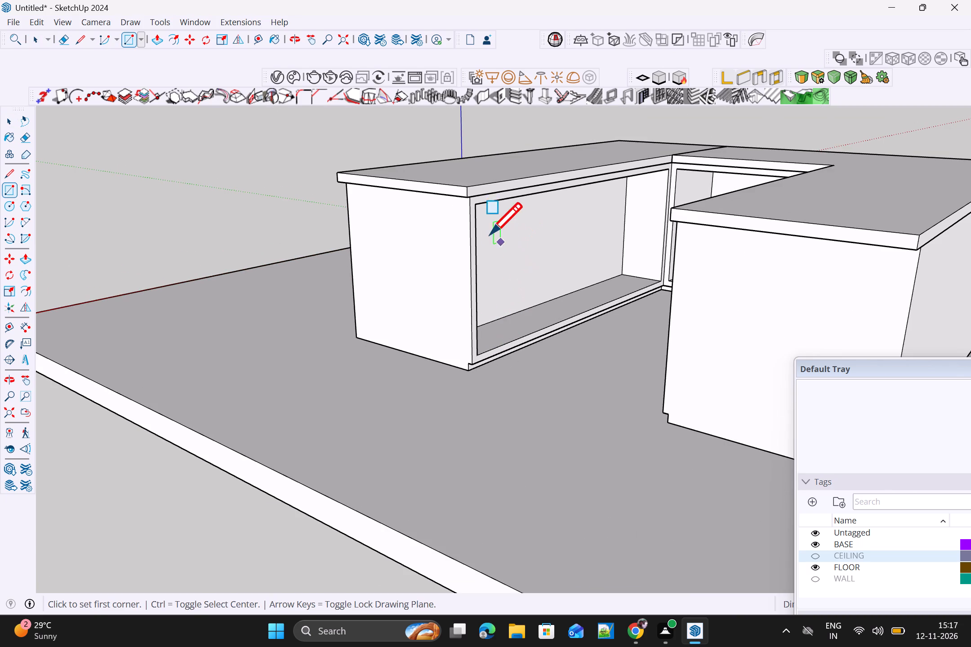
click(477, 208)
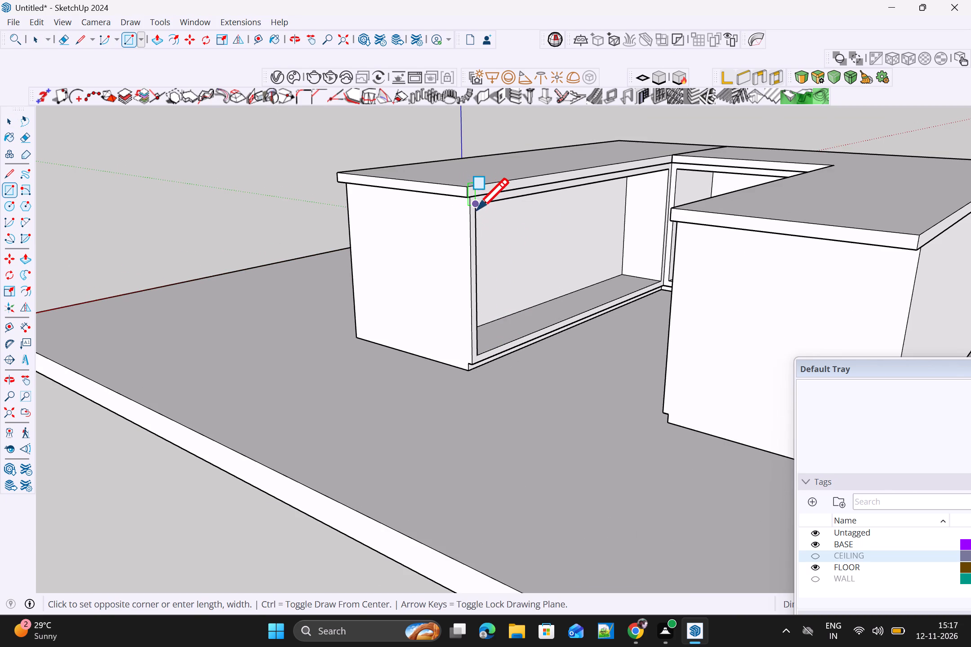
scroll(564, 278, up, 2)
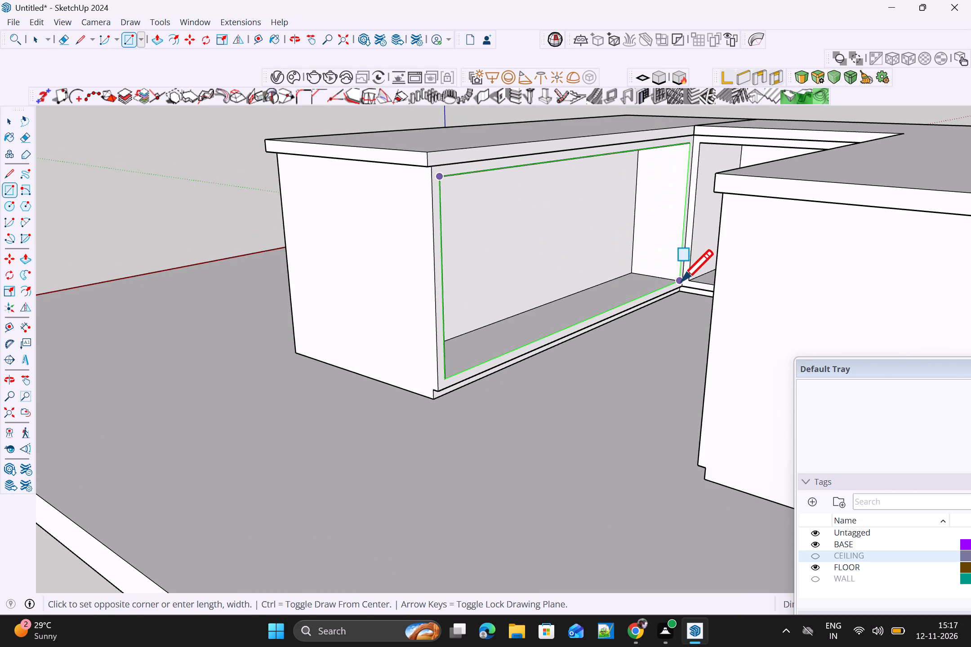
click(681, 281)
Draw a rectangle across the cabinet opening of the connecting middle section to cover it with a front face.
scroll(681, 287, down, 3)
middle_drag(637, 309, 772, 310)
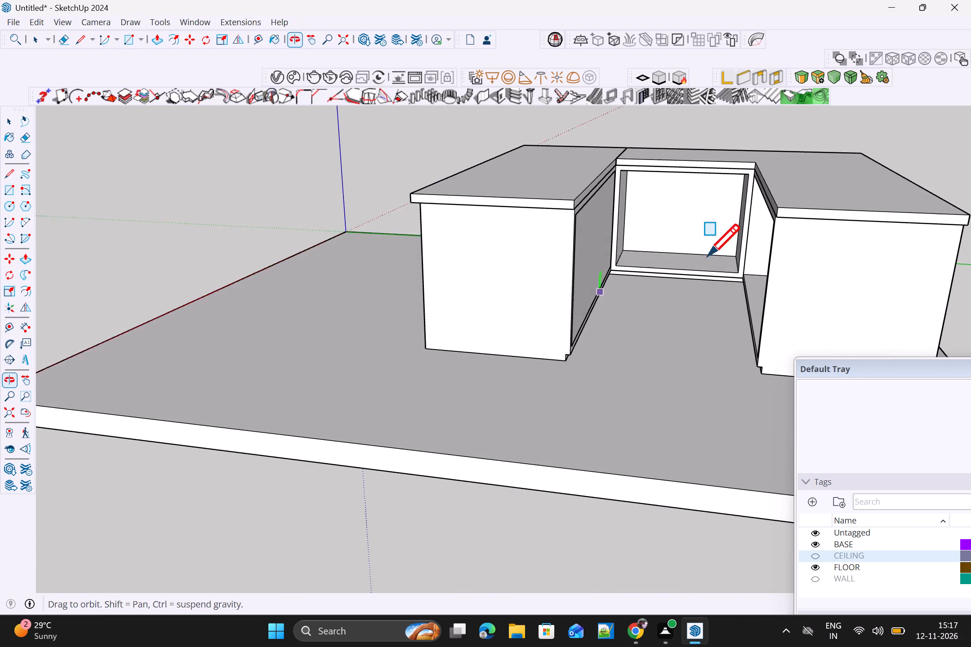
scroll(646, 206, up, 7)
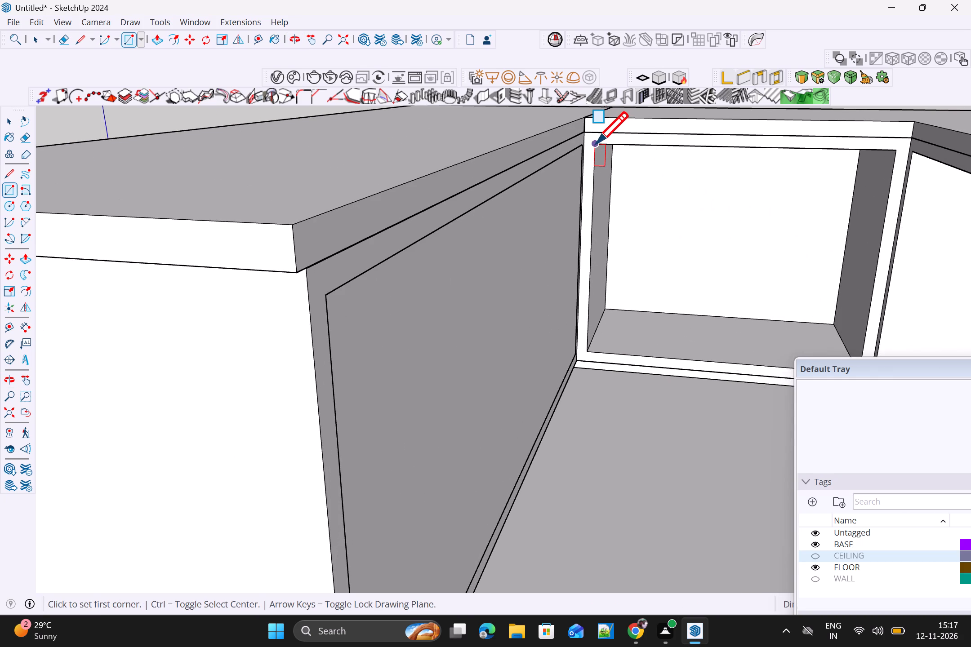
drag(595, 146, 598, 151)
scroll(691, 241, down, 4)
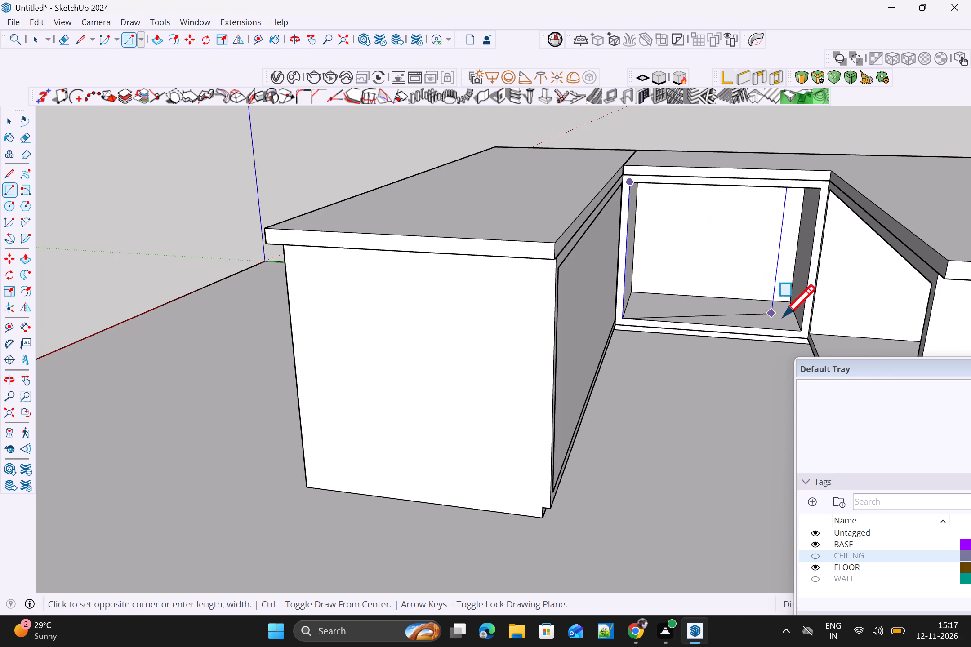
click(802, 329)
Draw a rectangle corner to corner across the inner cabinet opening on the arm farthest from the origin.
scroll(730, 318, down, 4)
scroll(540, 302, down, 2)
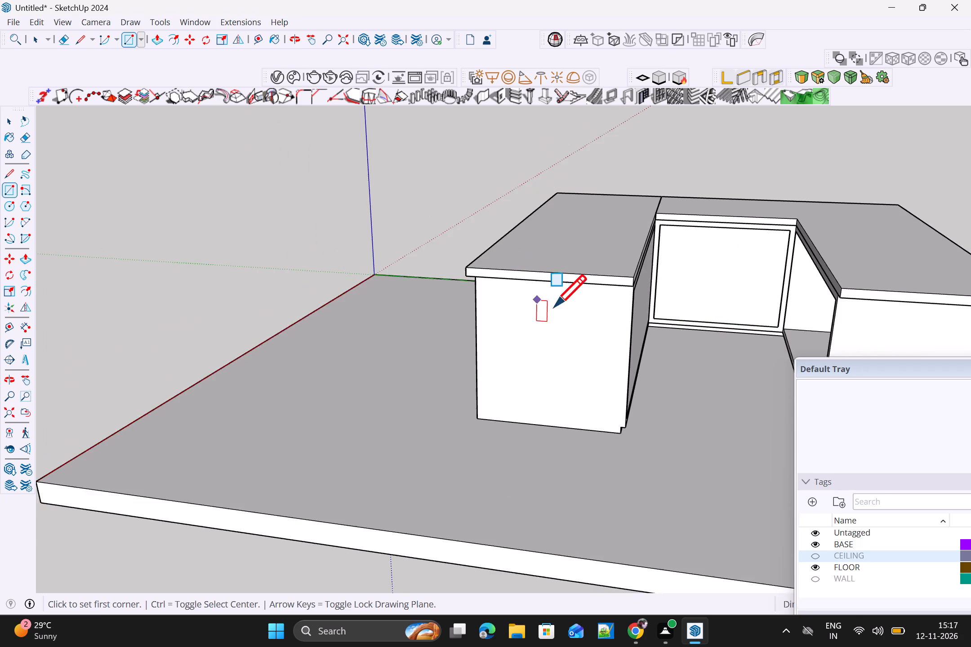
middle_drag(525, 334, 725, 345)
scroll(684, 228, up, 2)
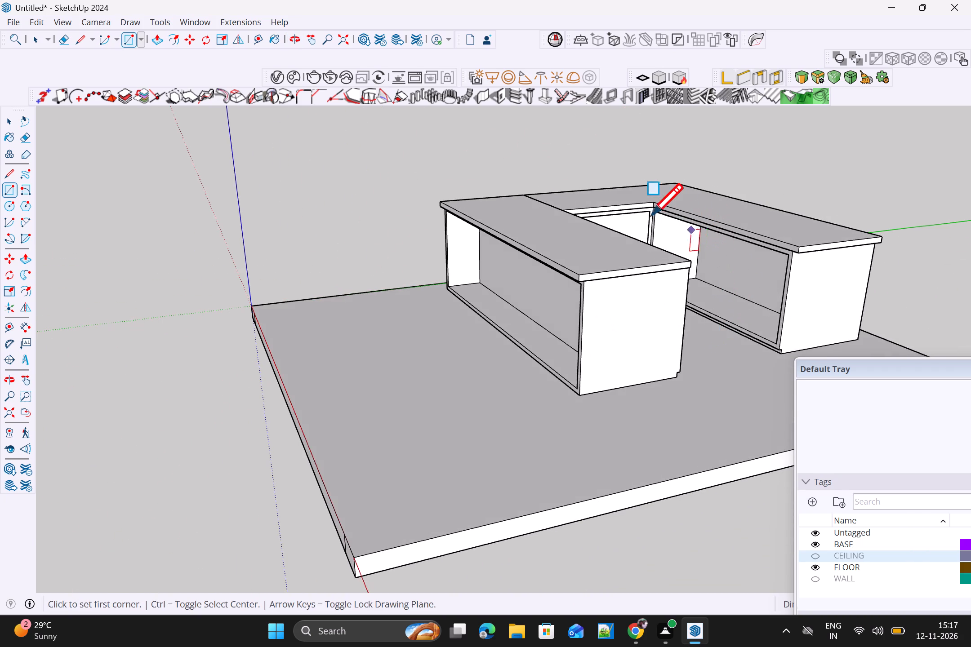
scroll(651, 216, up, 2)
scroll(590, 221, up, 1)
middle_drag(590, 230, 736, 334)
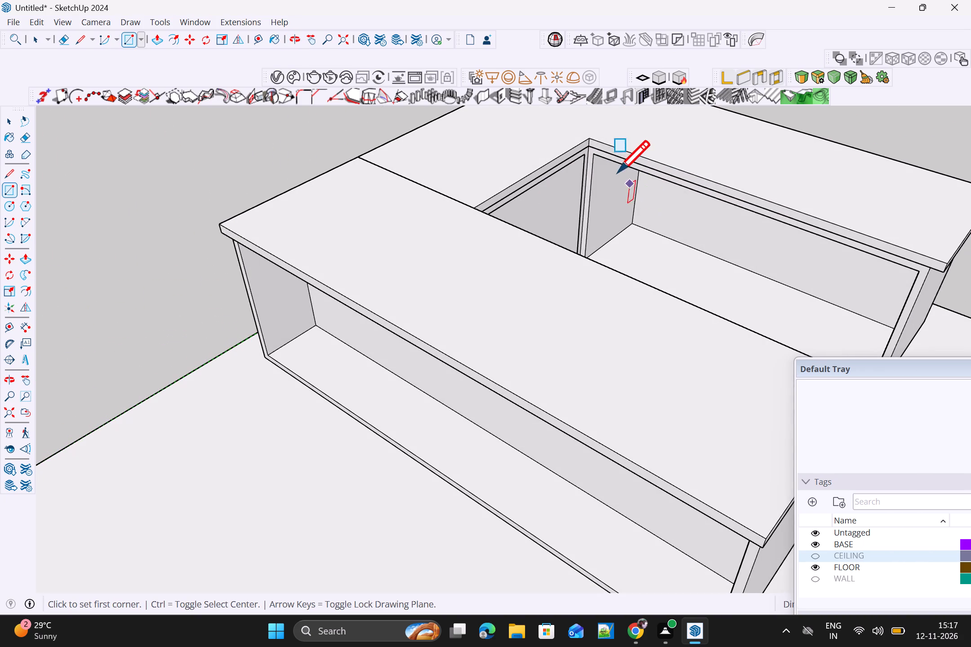
click(594, 155)
scroll(654, 209, down, 4)
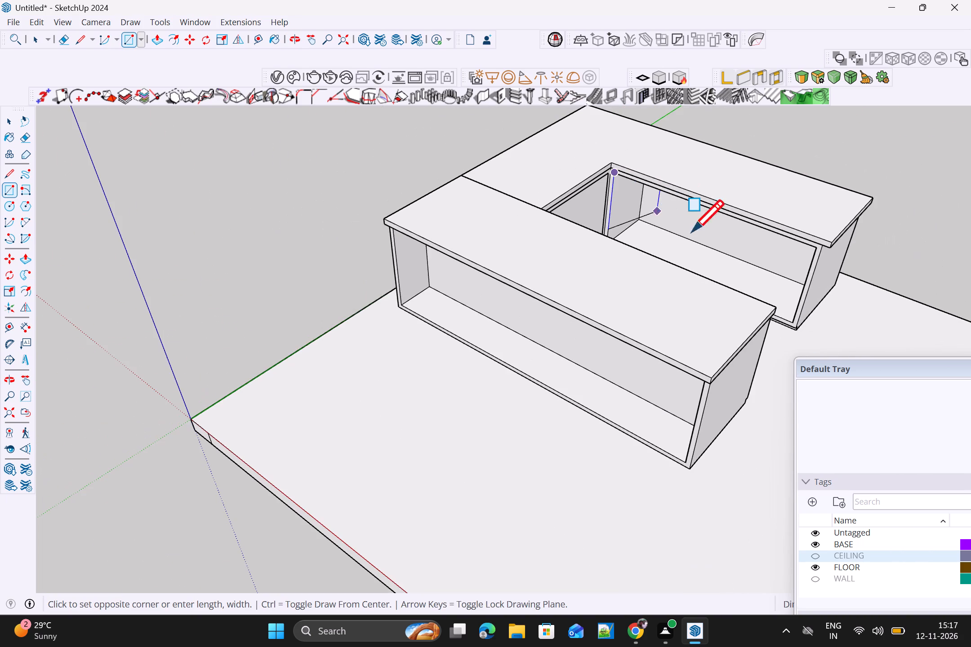
click(795, 323)
Copy the free-end vertical edge of the nearest arm's inner front panel to its inner corner, dividing the span into 3 equal parts.
scroll(836, 309, down, 3)
middle_drag(893, 317, 626, 272)
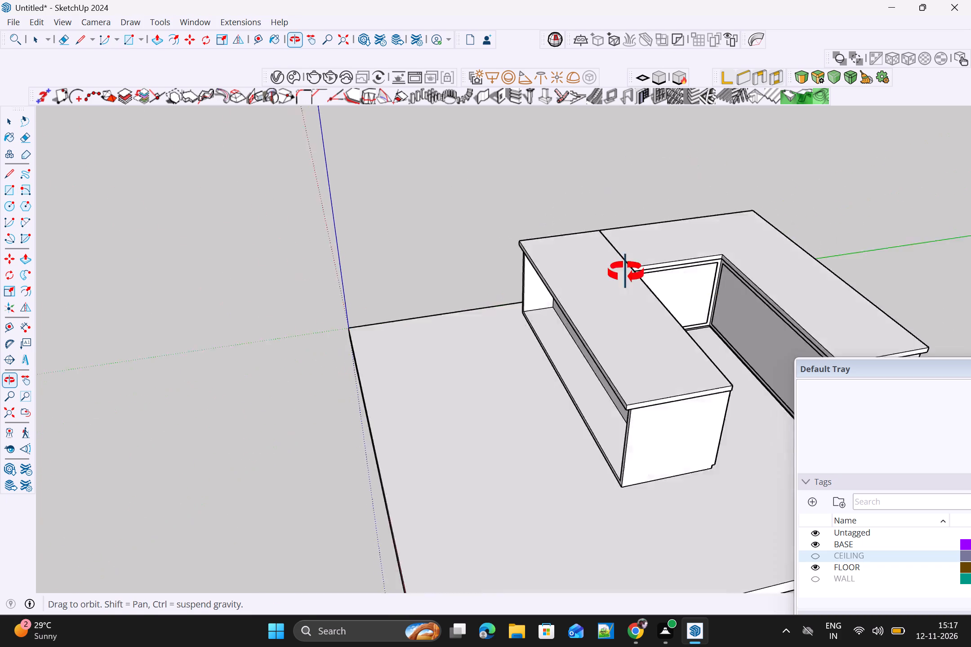
middle_drag(626, 272, 422, 196)
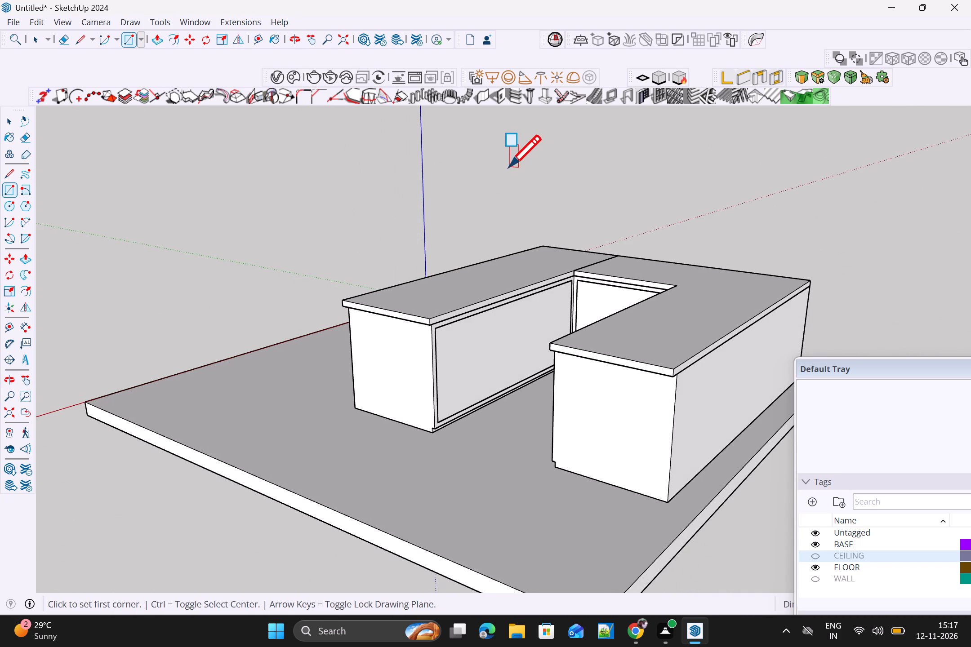
key(space)
middle_drag(437, 320, 409, 266)
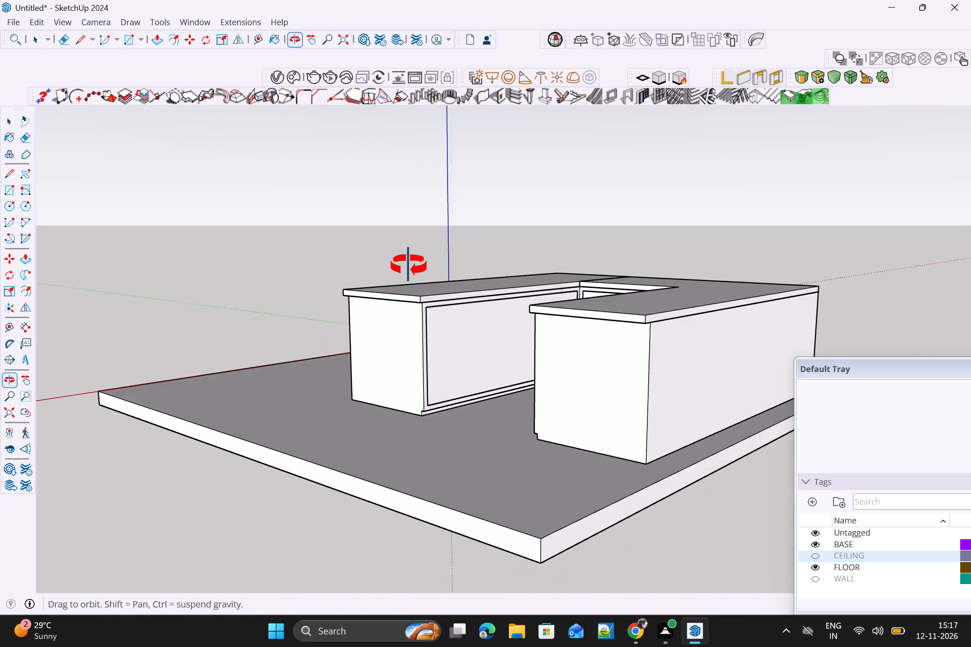
middle_drag(409, 266, 404, 279)
scroll(453, 376, up, 4)
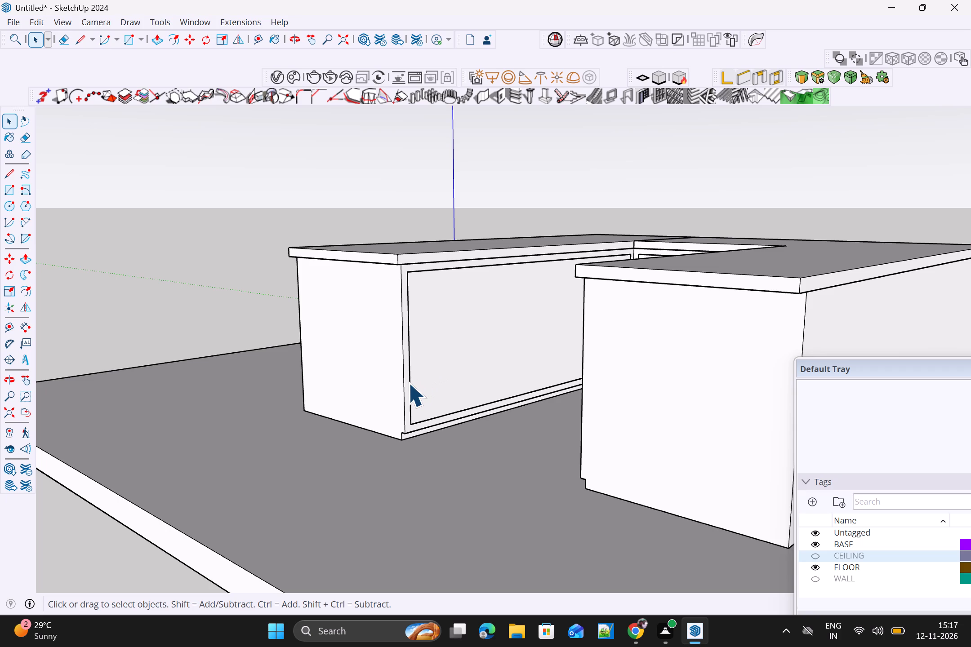
click(408, 379)
key(m)
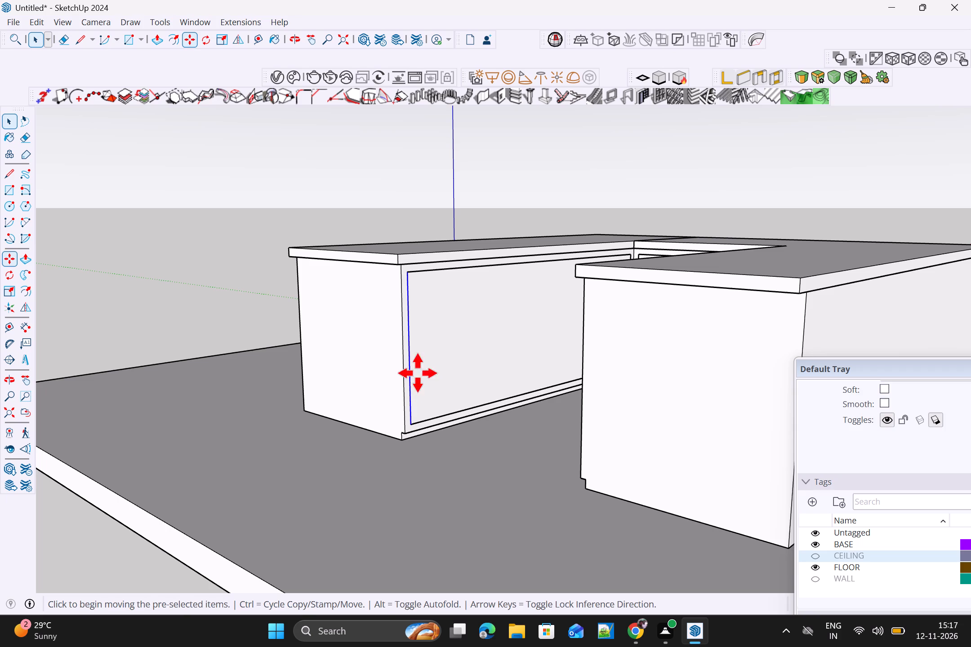
click(413, 424)
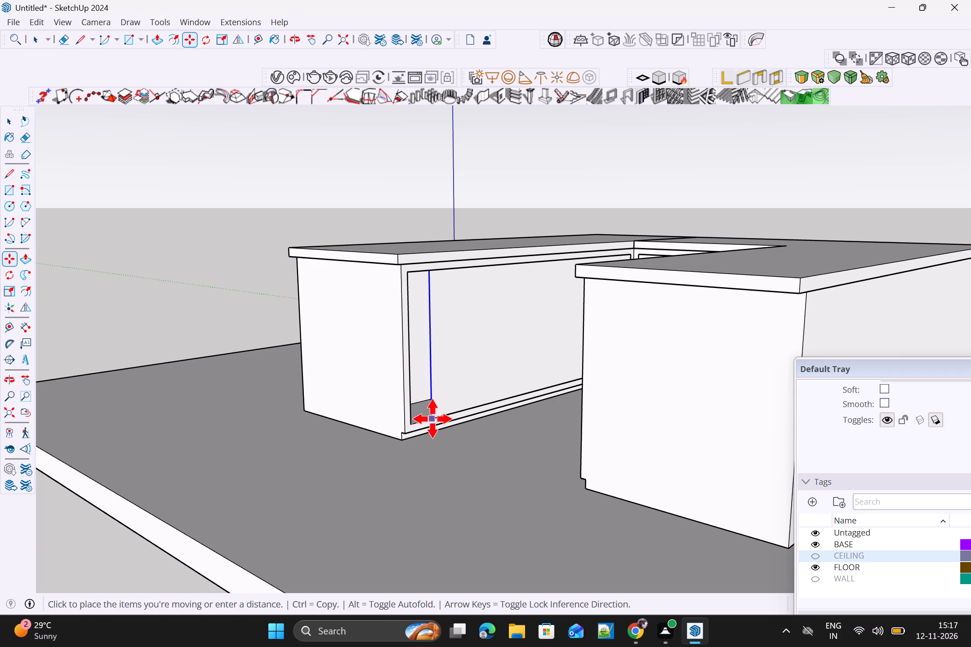
scroll(473, 407, down, 3)
middle_drag(435, 391, 517, 407)
scroll(520, 402, up, 4)
scroll(591, 356, up, 3)
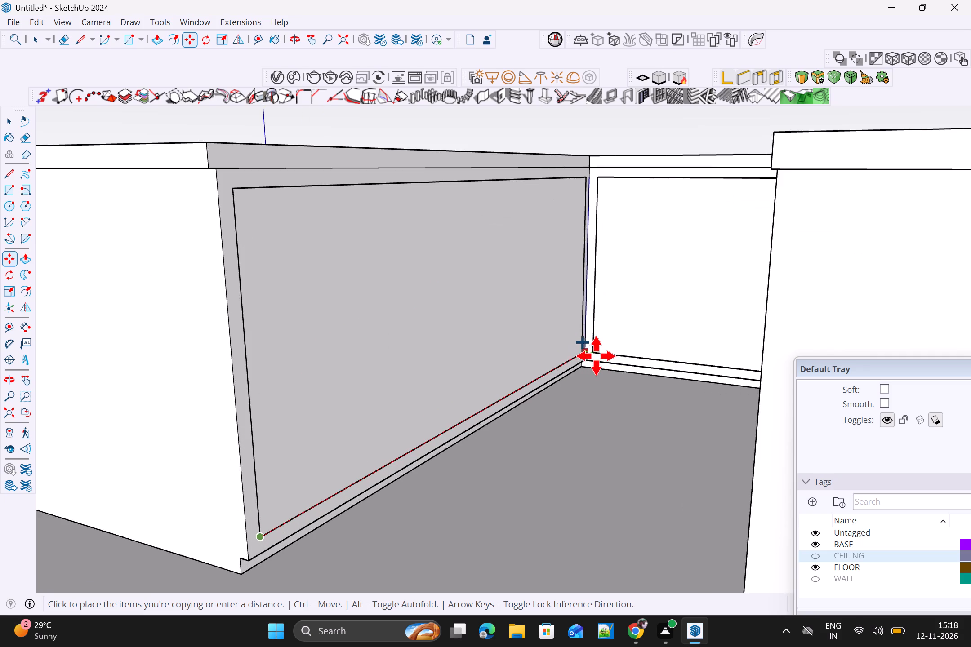
scroll(597, 355, up, 5)
middle_drag(584, 370, 548, 382)
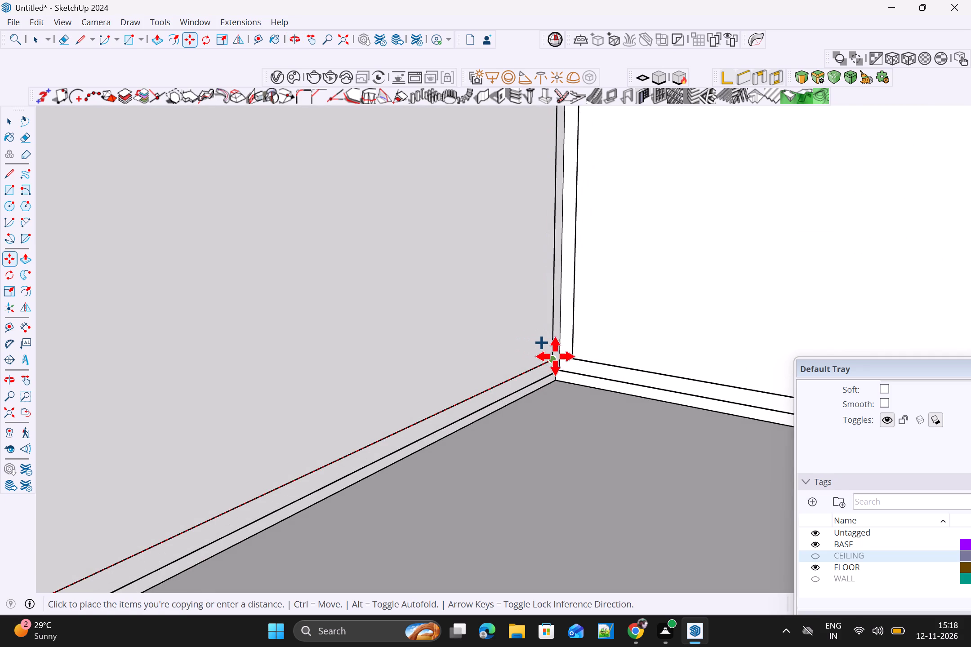
click(552, 358)
scroll(583, 378, down, 3)
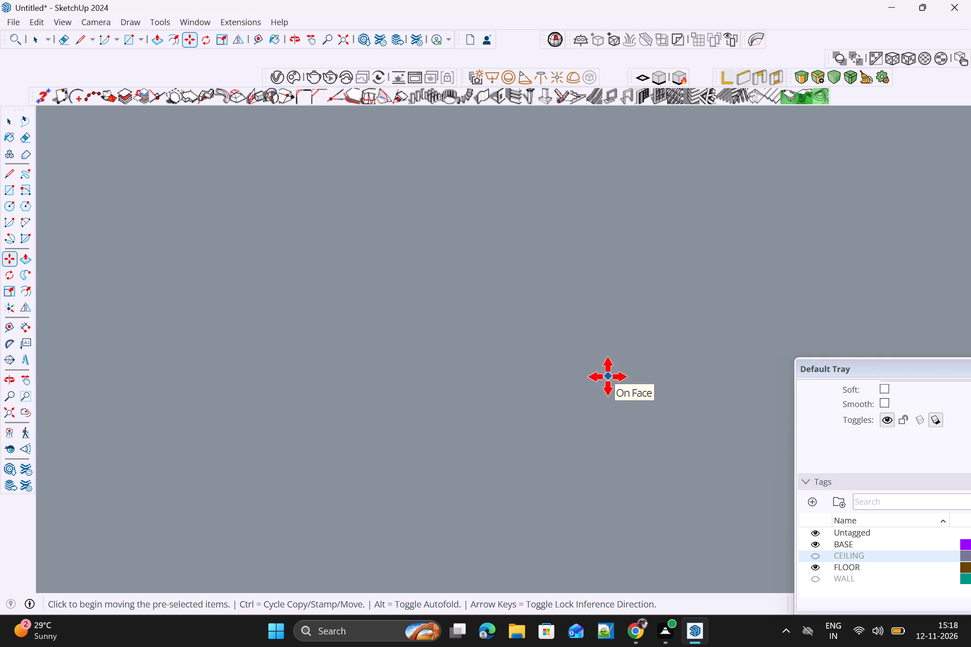
text(/3)
key(Return)
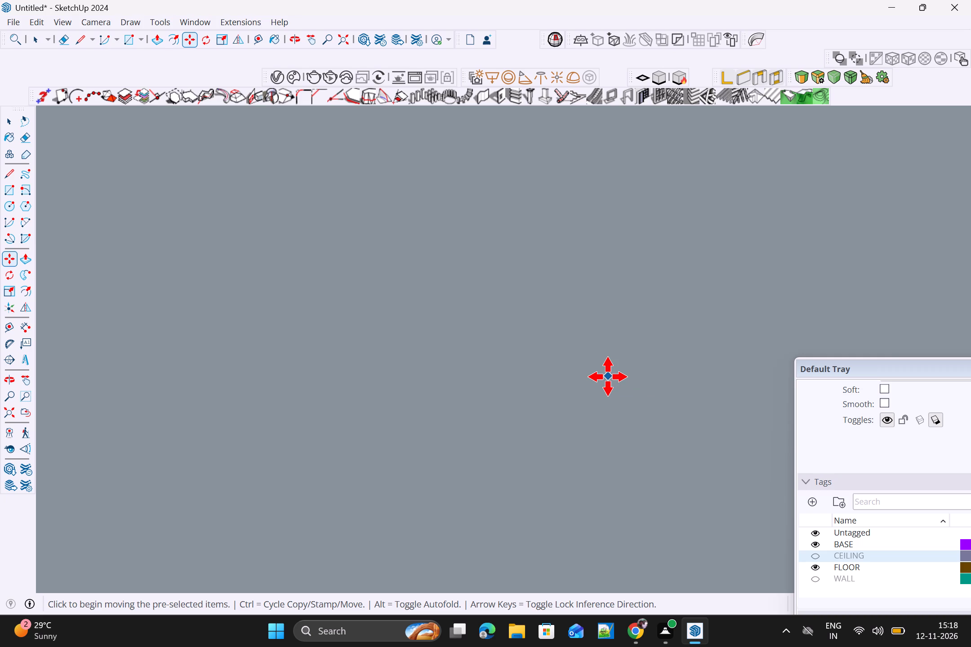
Copy the middle section's front-panel vertical edge from the nearest arm's side to the opposite side, dividing the span into 2 equal parts.
scroll(520, 486, down, 20)
scroll(520, 486, down, 1)
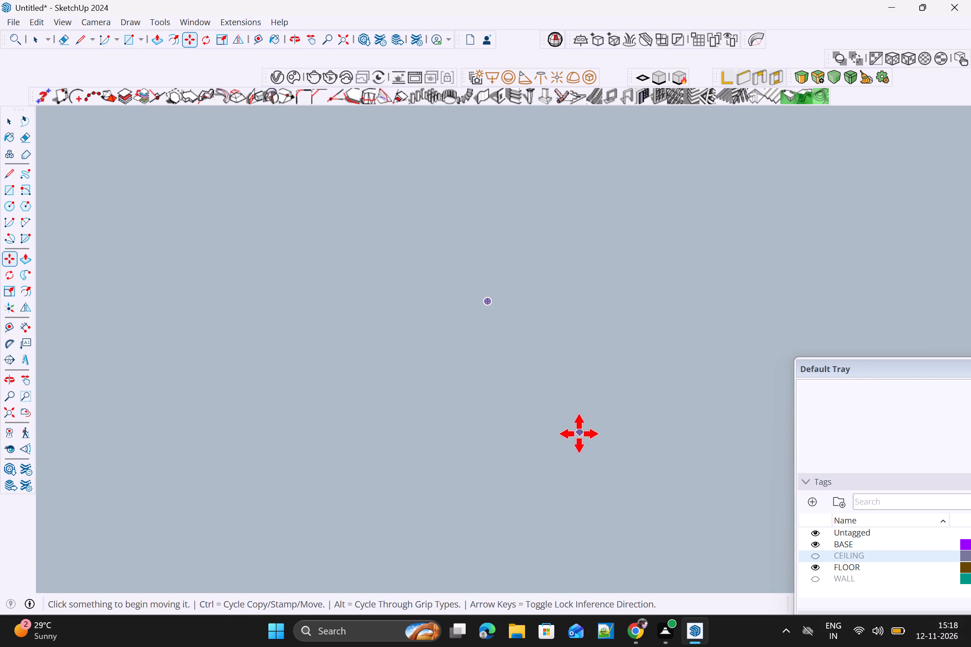
scroll(579, 434, down, 18)
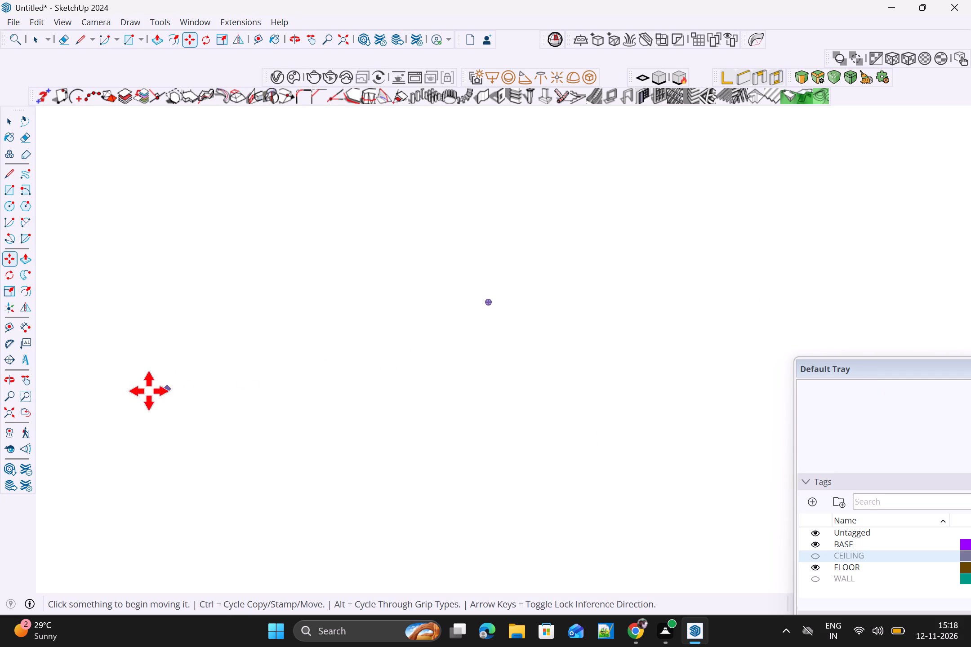
click(8, 412)
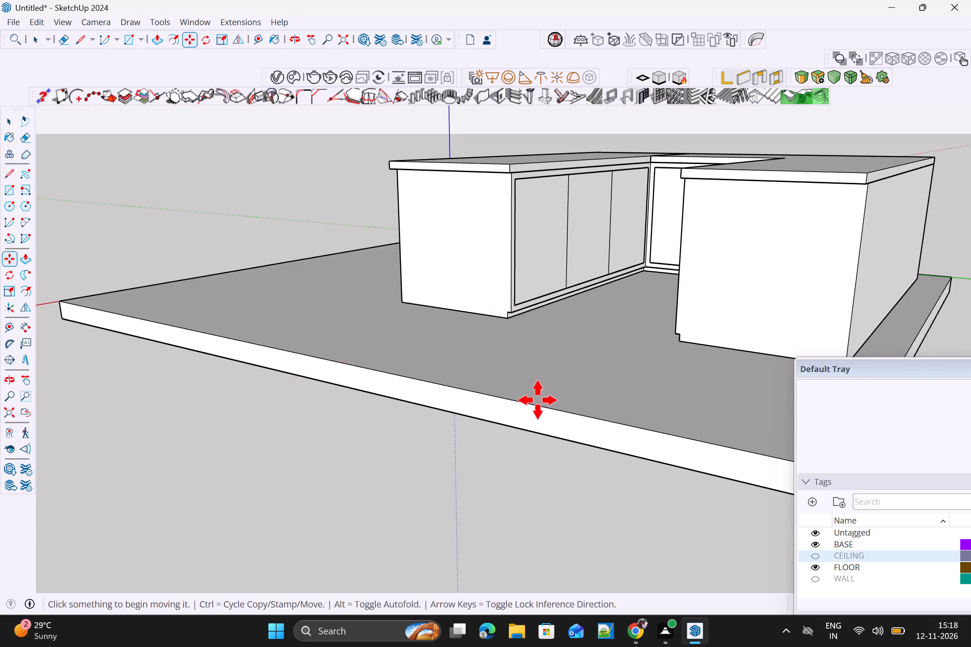
scroll(603, 266, down, 4)
middle_drag(628, 317, 871, 380)
scroll(872, 375, down, 1)
scroll(693, 258, up, 15)
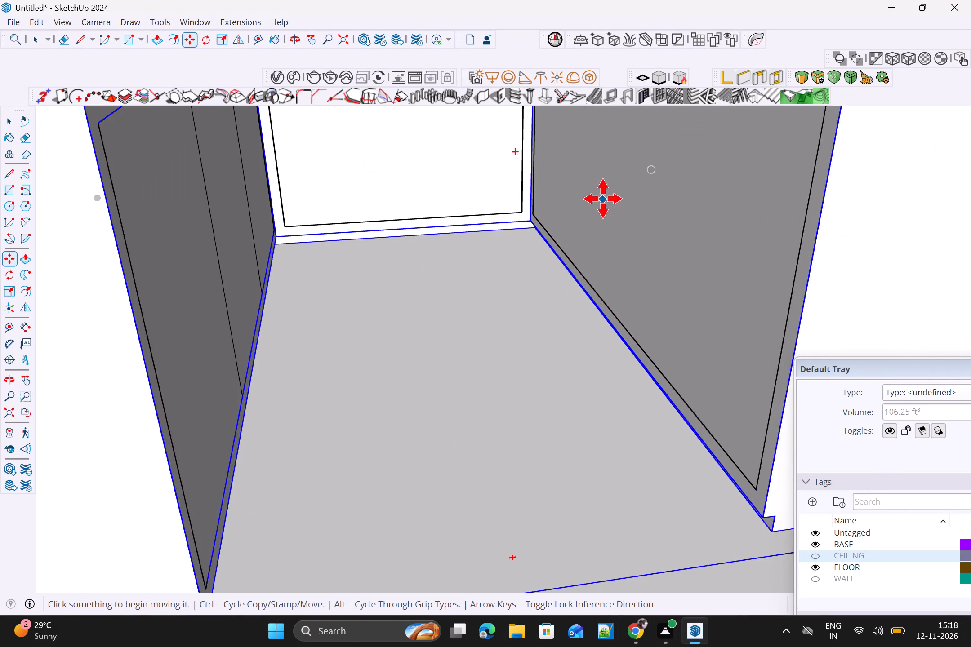
scroll(604, 205, down, 9)
middle_drag(756, 270, 599, 241)
key(space)
scroll(542, 210, up, 3)
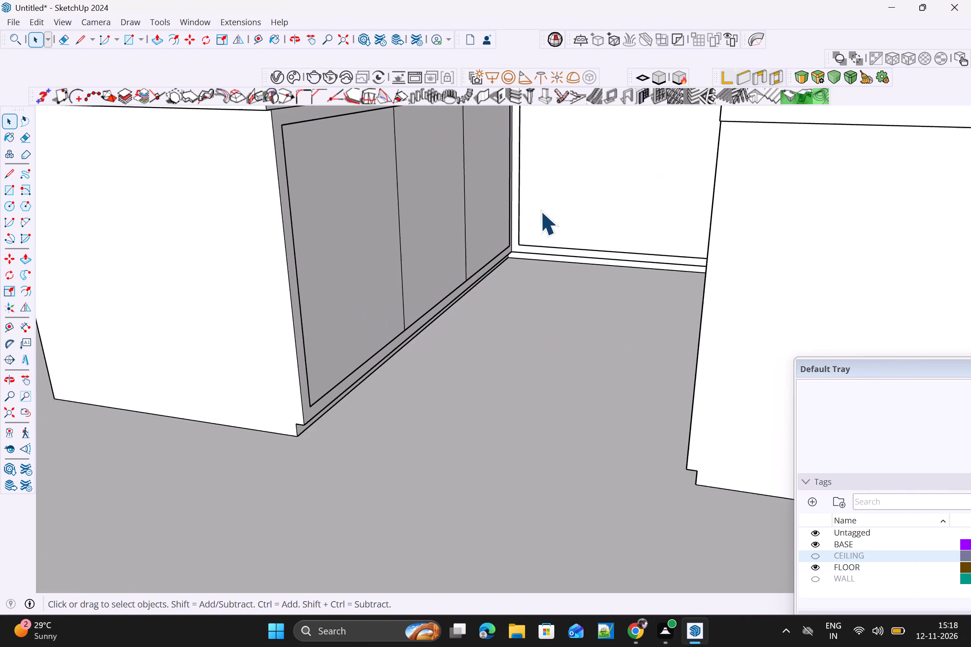
scroll(540, 211, up, 5)
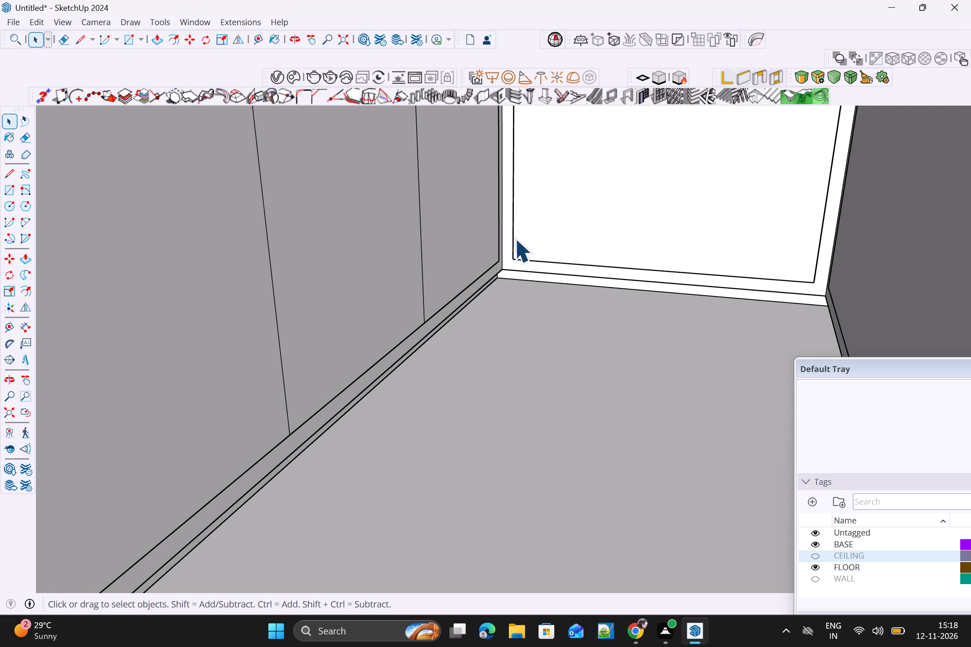
click(512, 240)
scroll(515, 240, down, 4)
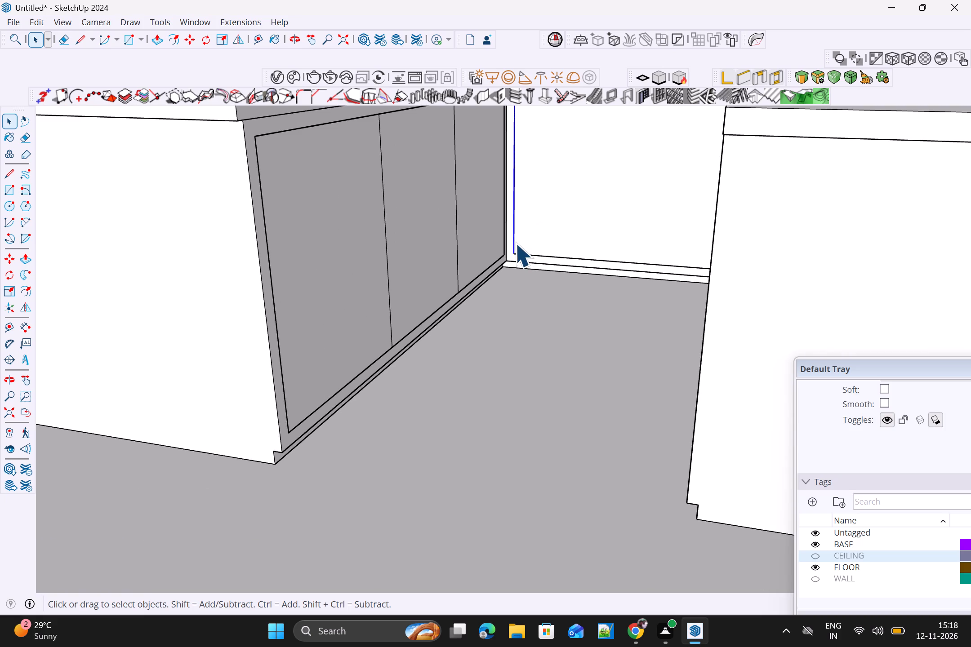
scroll(515, 243, up, 3)
key(m)
click(516, 262)
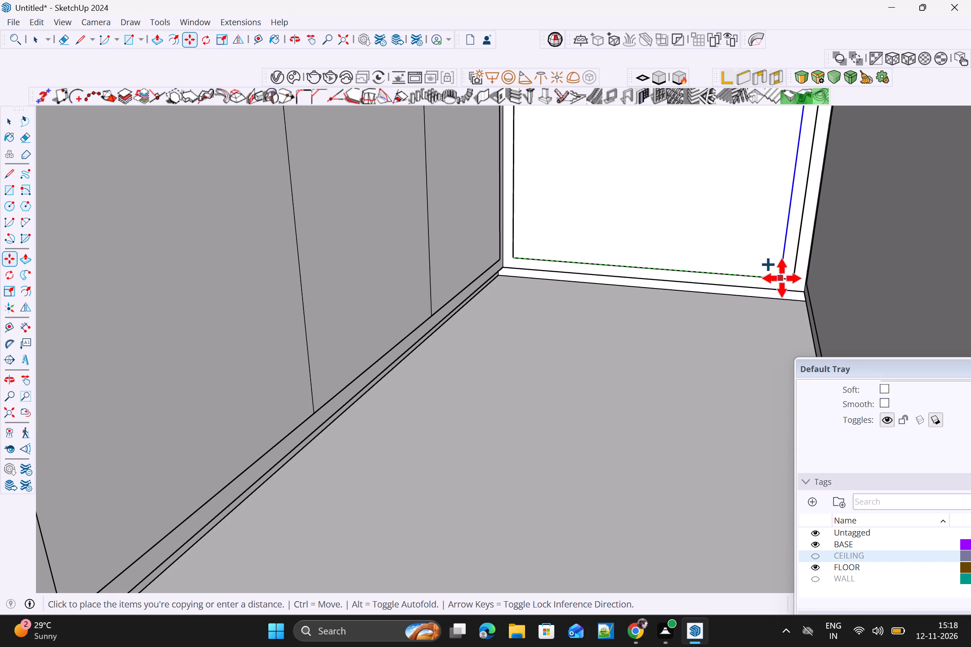
click(794, 279)
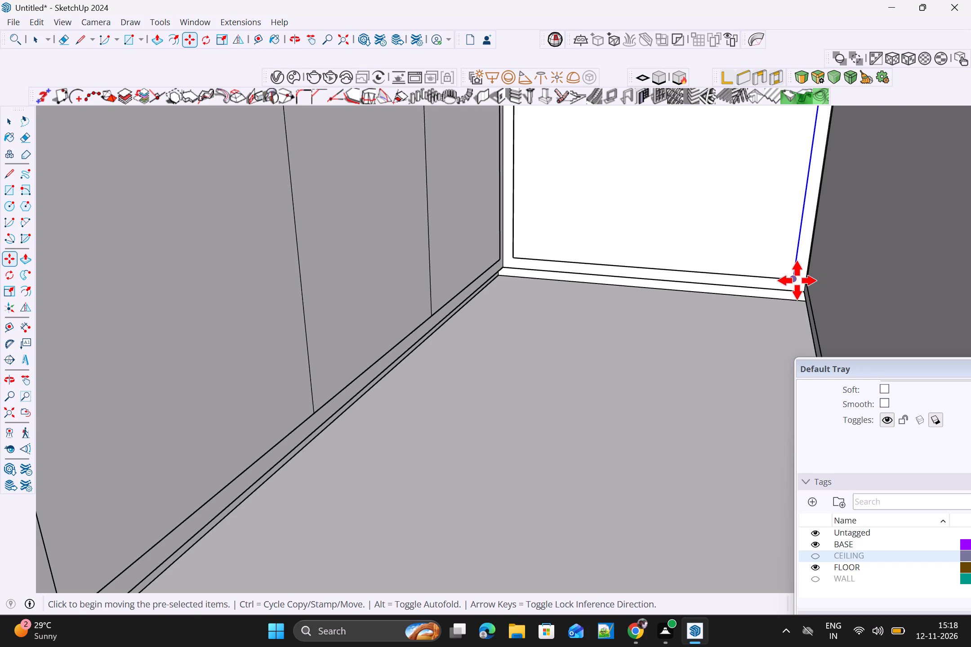
text(/1)
key(Return)
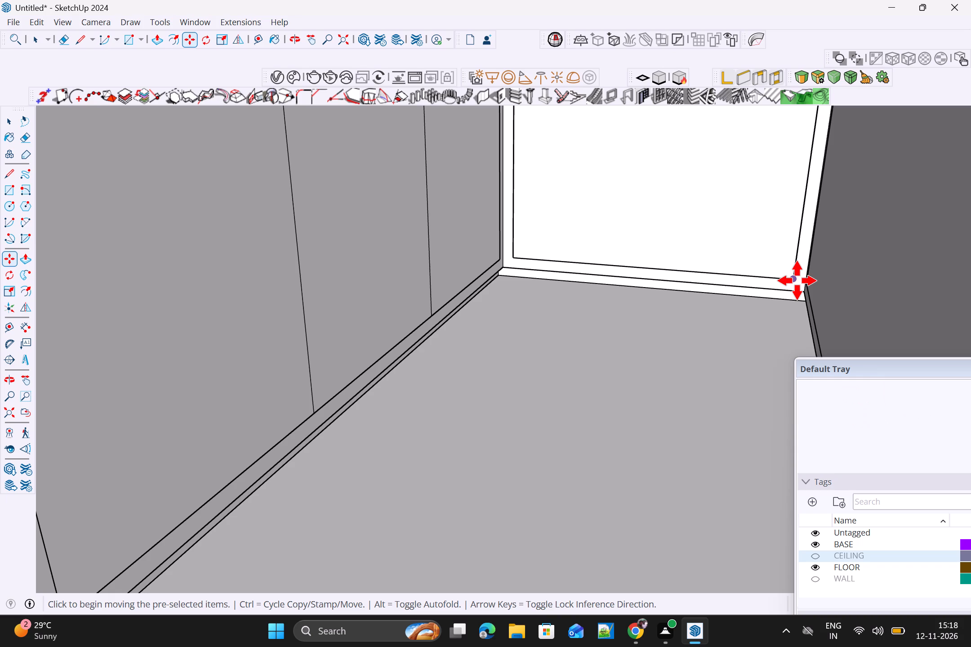
text(2/)
key(Return)
Copy the inner-corner vertical edge of the farthest arm's front panel to its free end, dividing the span into 3 equal parts.
scroll(832, 272, down, 4)
scroll(733, 257, down, 4)
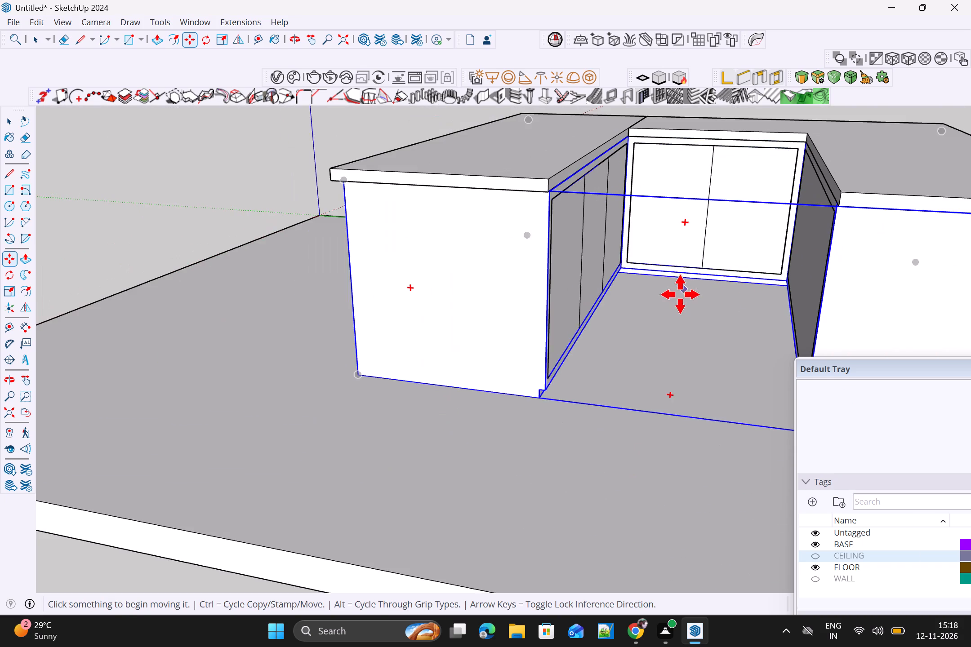
middle_drag(854, 309, 970, 298)
middle_click(970, 295)
scroll(711, 262, up, 11)
middle_drag(682, 273, 766, 275)
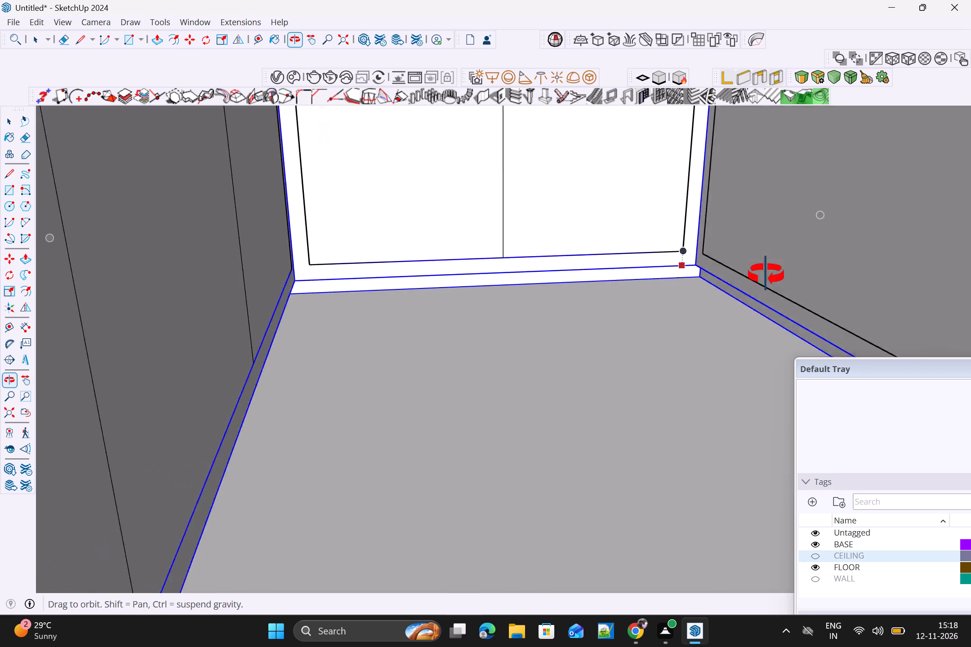
middle_drag(766, 275, 695, 265)
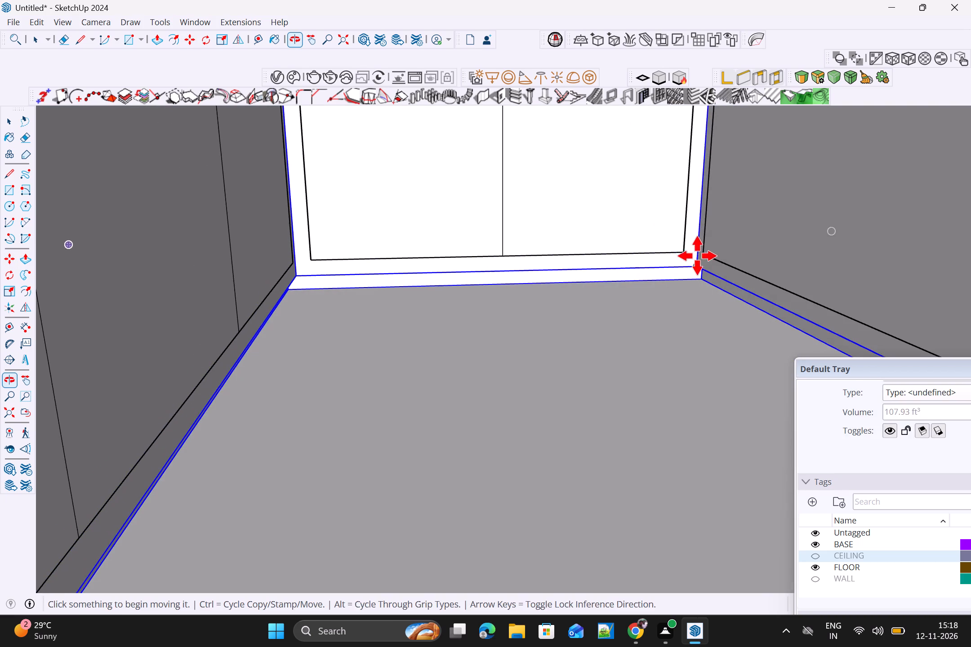
scroll(694, 238, up, 1)
key(space)
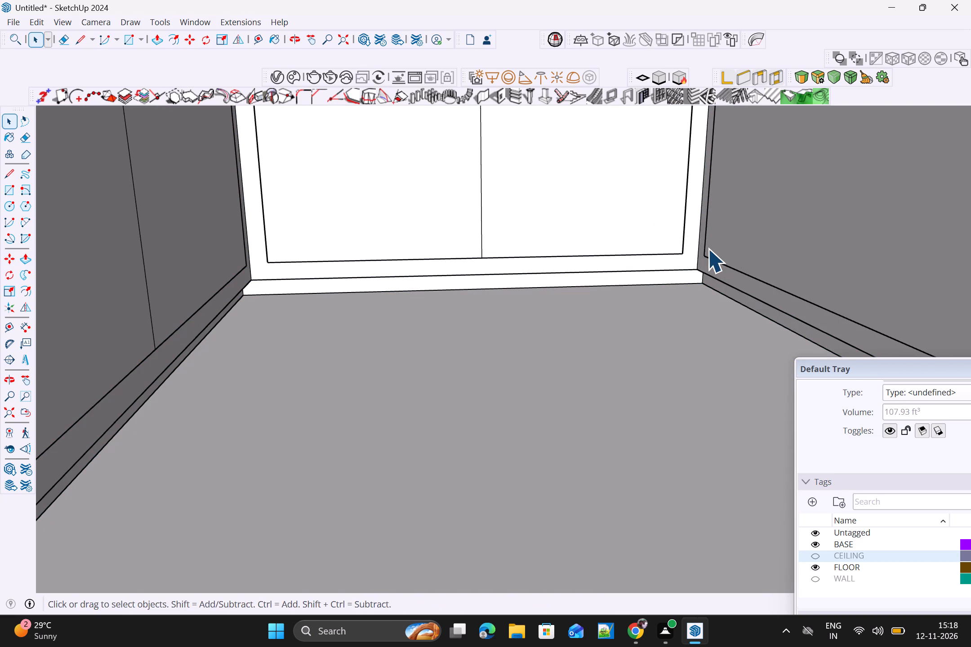
click(704, 248)
key(m)
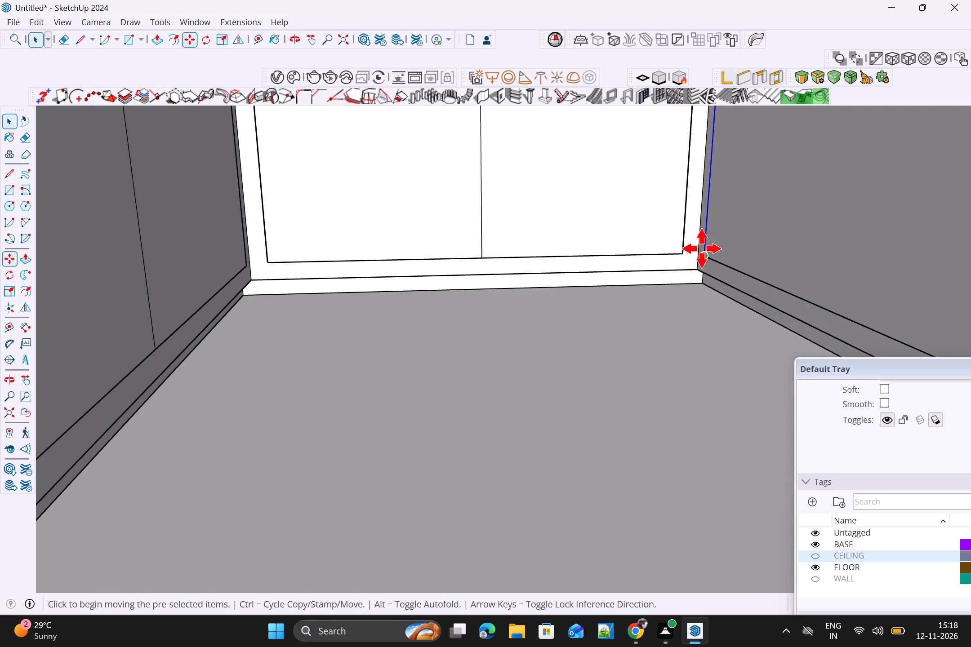
click(708, 253)
scroll(739, 273, down, 4)
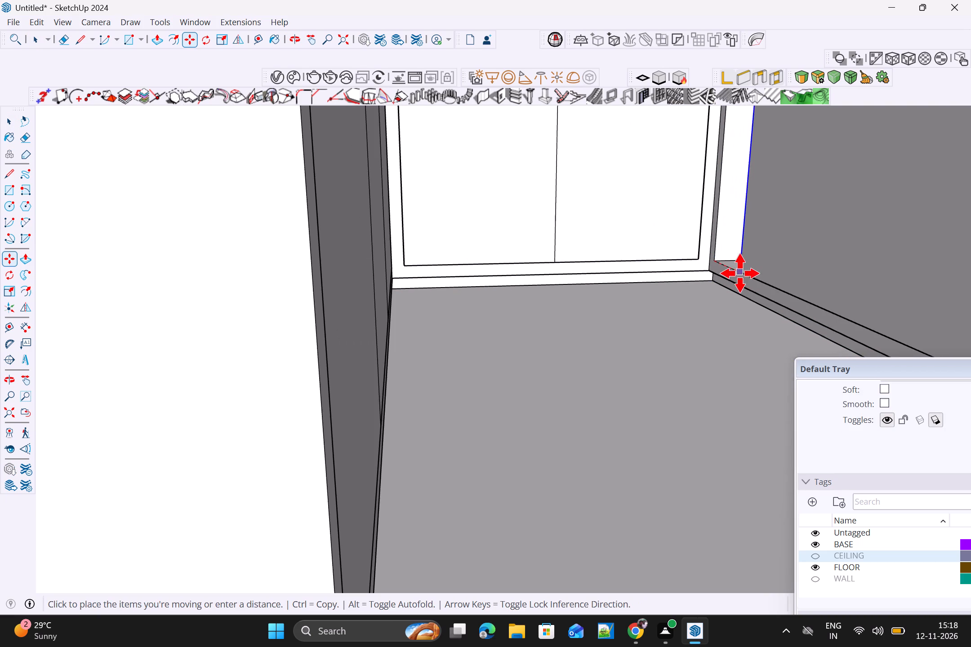
scroll(788, 295, down, 3)
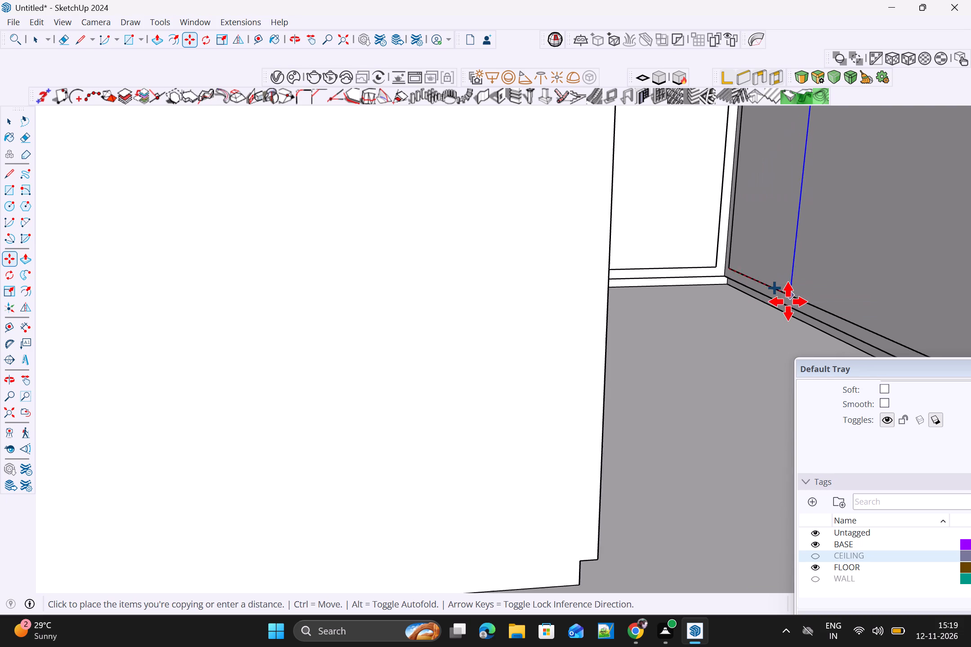
scroll(788, 303, down, 2)
shift+middle_drag(784, 307, 753, 217)
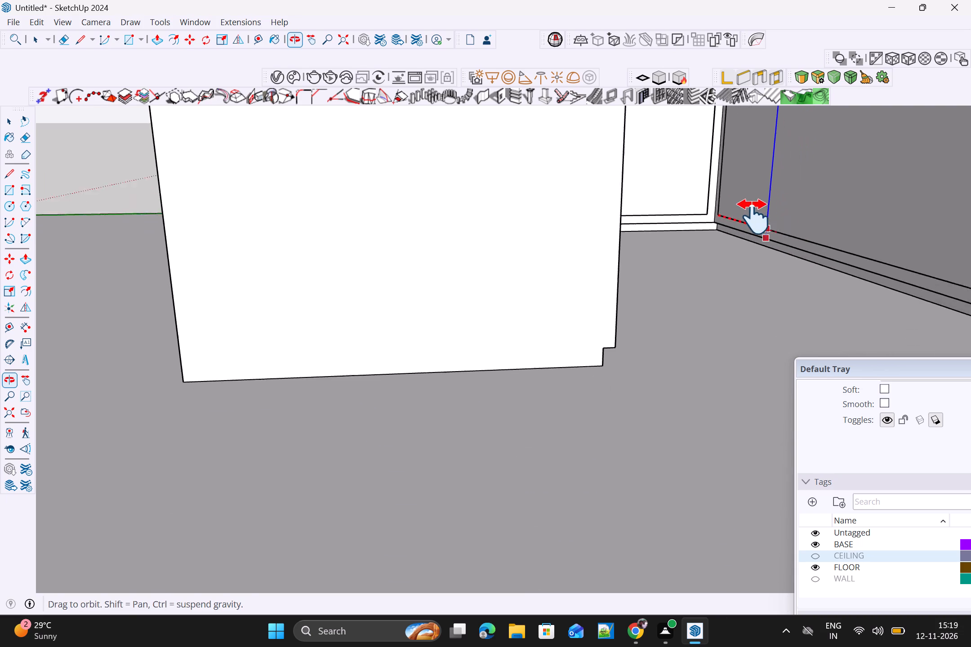
shift+middle_drag(753, 217, 733, 164)
scroll(735, 171, down, 4)
middle_drag(741, 185, 770, 221)
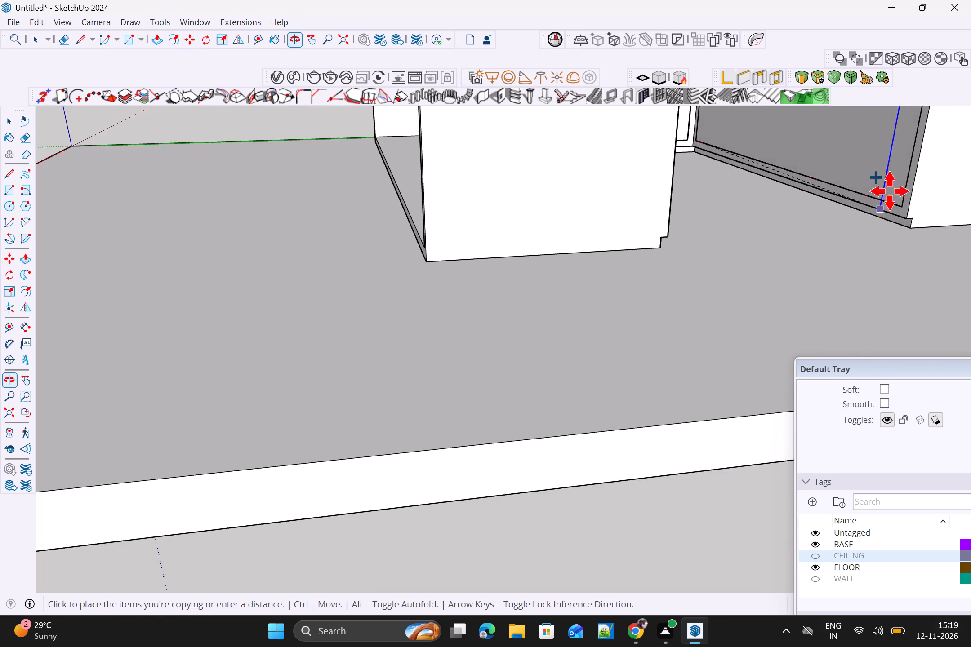
scroll(906, 177, up, 4)
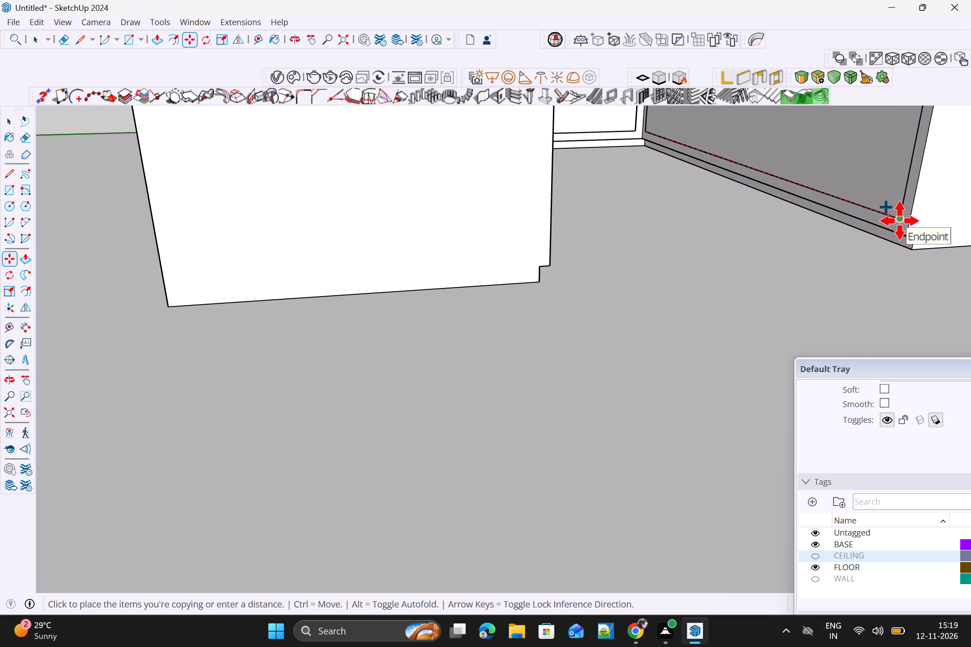
click(900, 220)
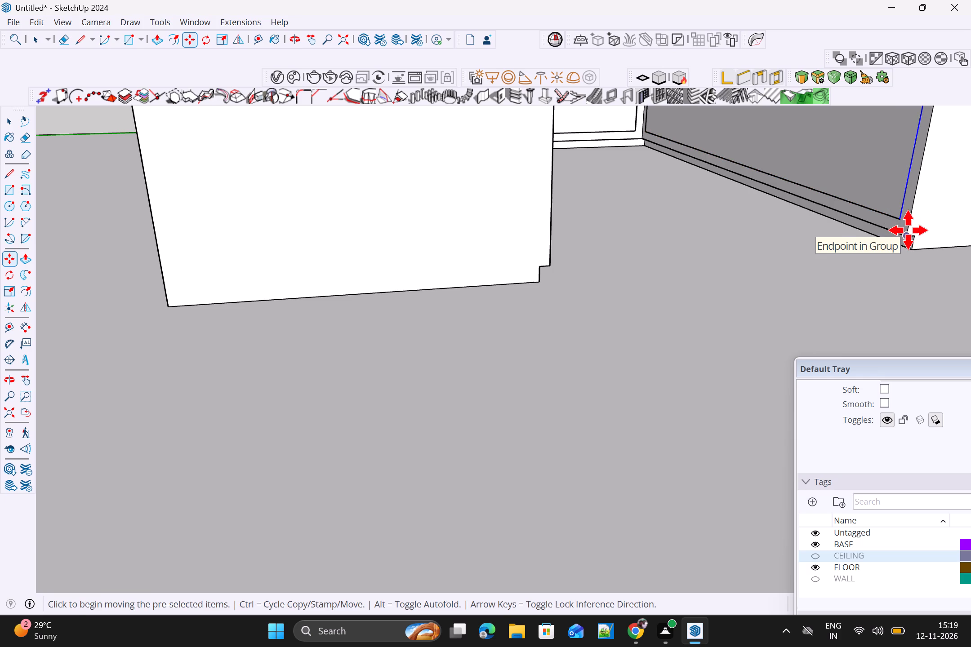
text(3/)
key(Return)
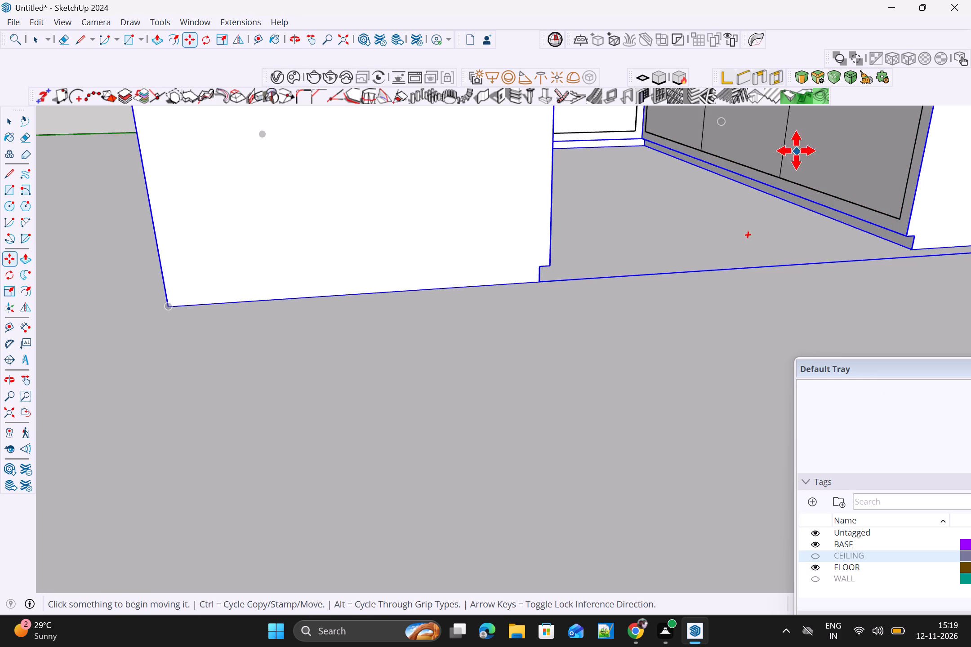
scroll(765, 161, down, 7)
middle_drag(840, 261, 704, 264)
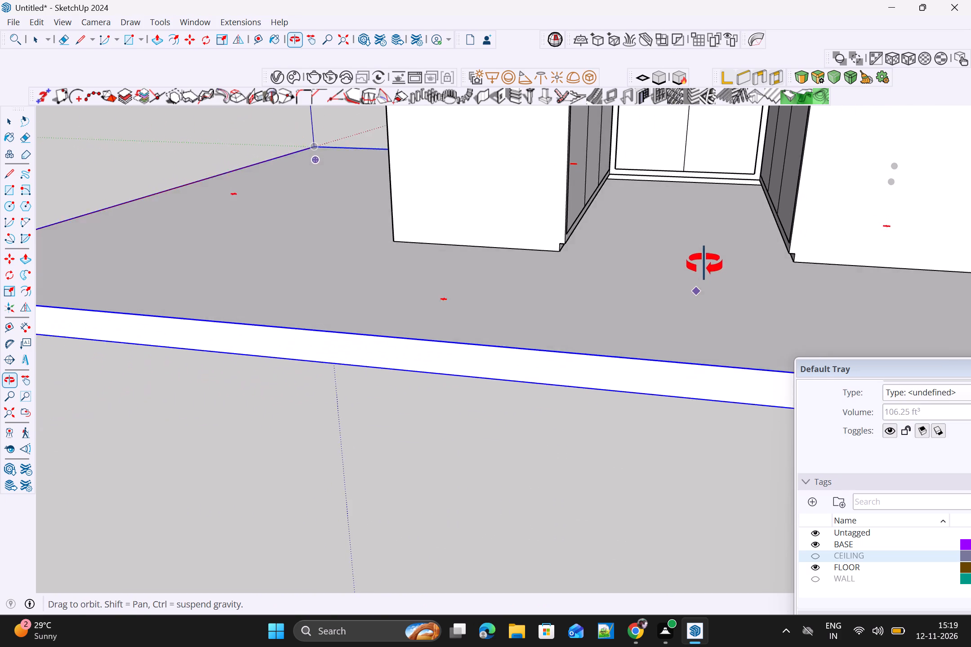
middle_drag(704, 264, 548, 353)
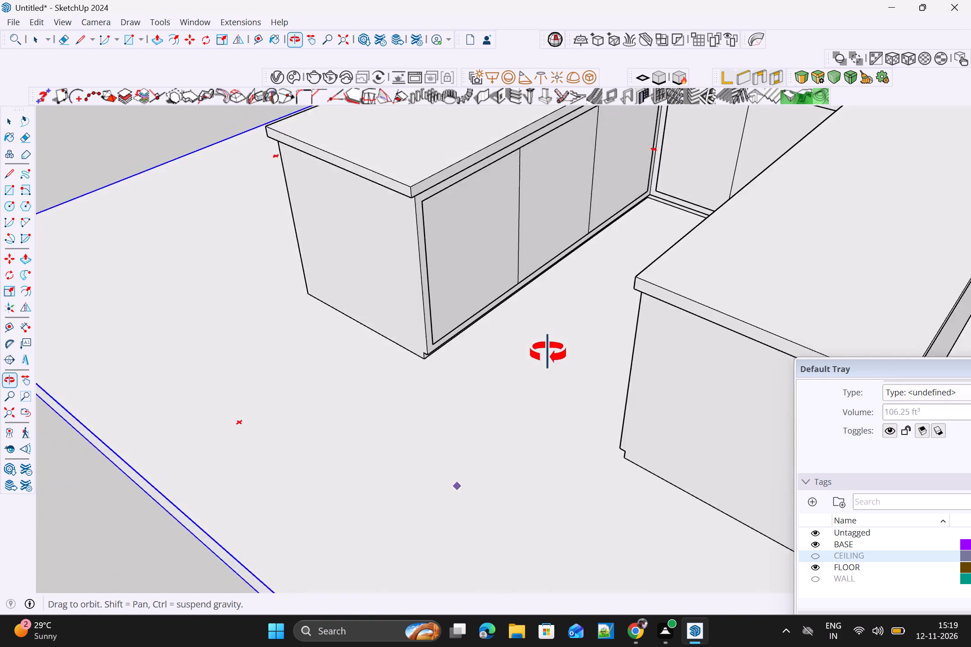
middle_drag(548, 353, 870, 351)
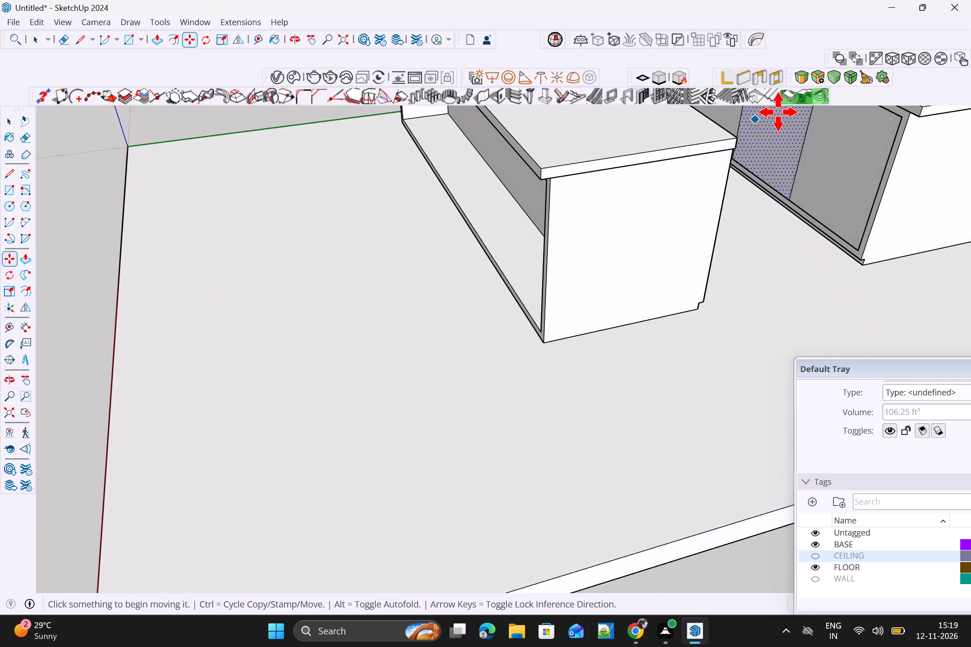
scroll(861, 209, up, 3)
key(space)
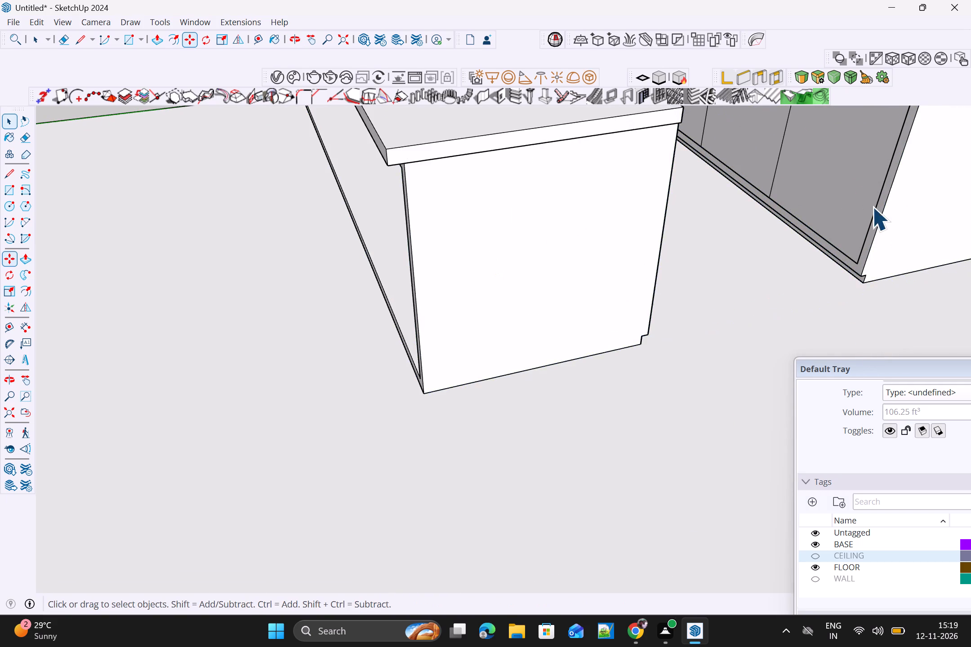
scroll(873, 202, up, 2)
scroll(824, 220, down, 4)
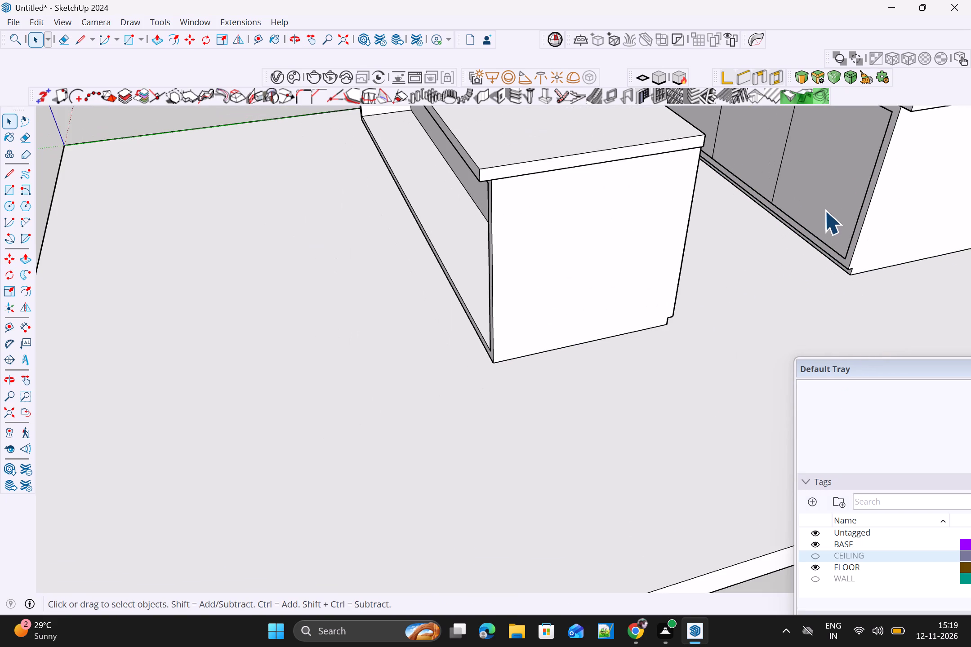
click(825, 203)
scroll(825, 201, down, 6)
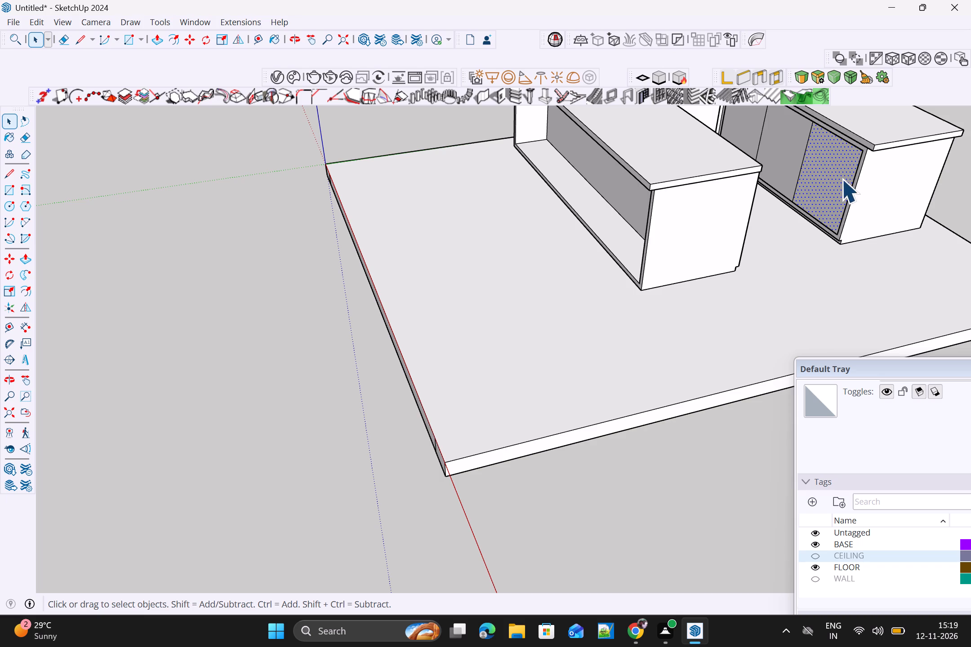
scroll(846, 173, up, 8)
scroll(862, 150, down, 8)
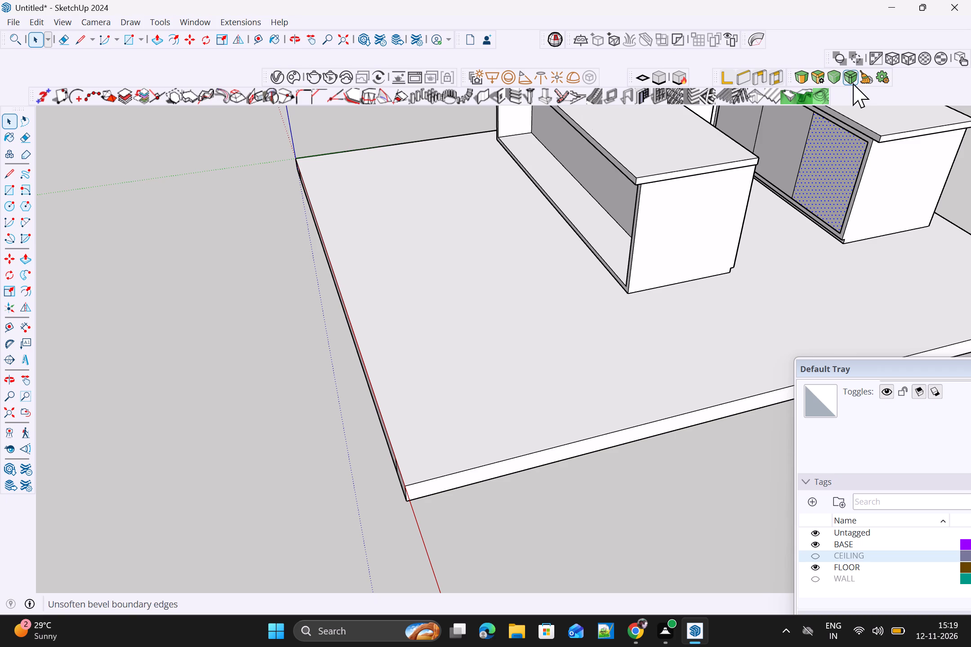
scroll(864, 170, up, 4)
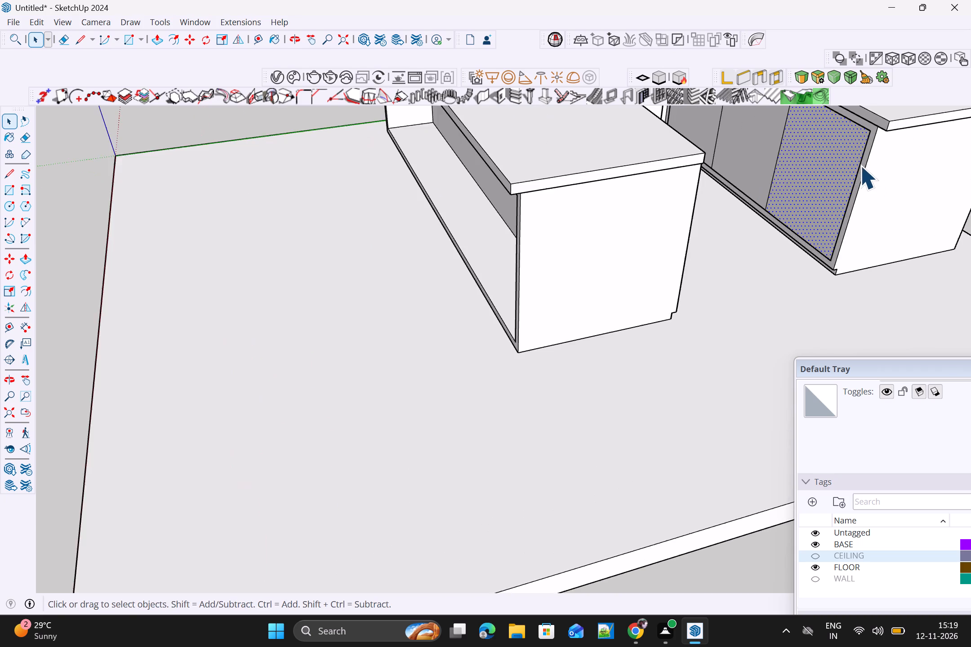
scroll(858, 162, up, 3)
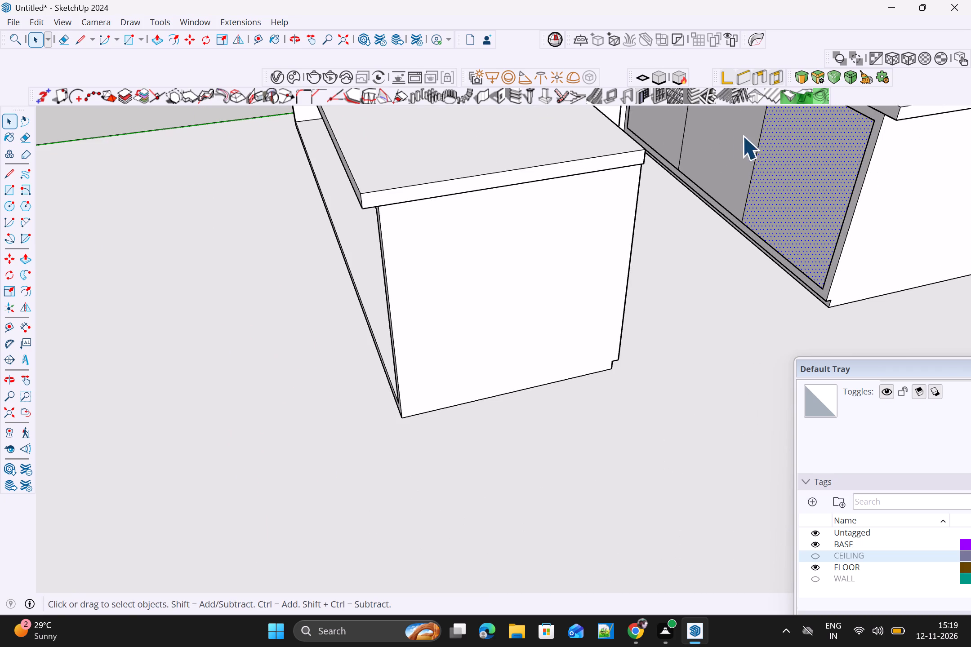
Copy all five vertical door-divider lines on the two arms and middle section 14 mm along the arms toward the middle section.
click(757, 146)
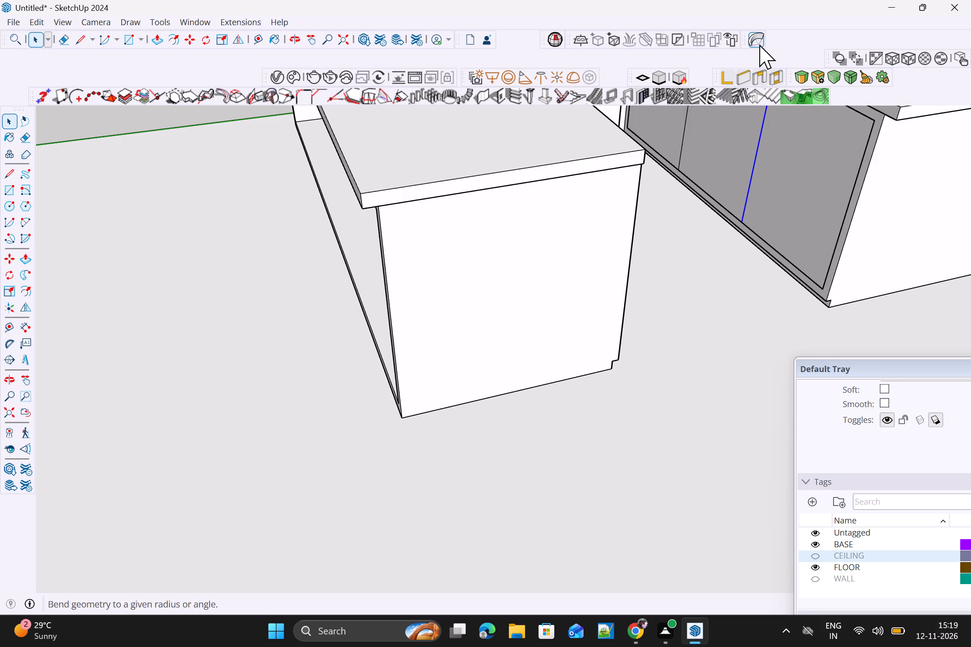
scroll(736, 155, down, 5)
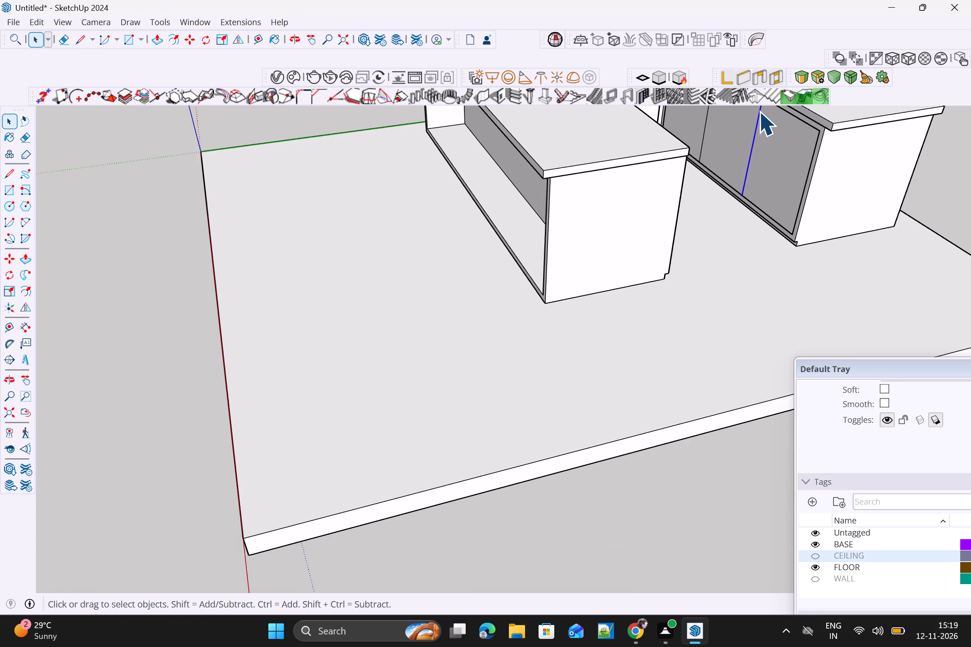
scroll(751, 118, down, 2)
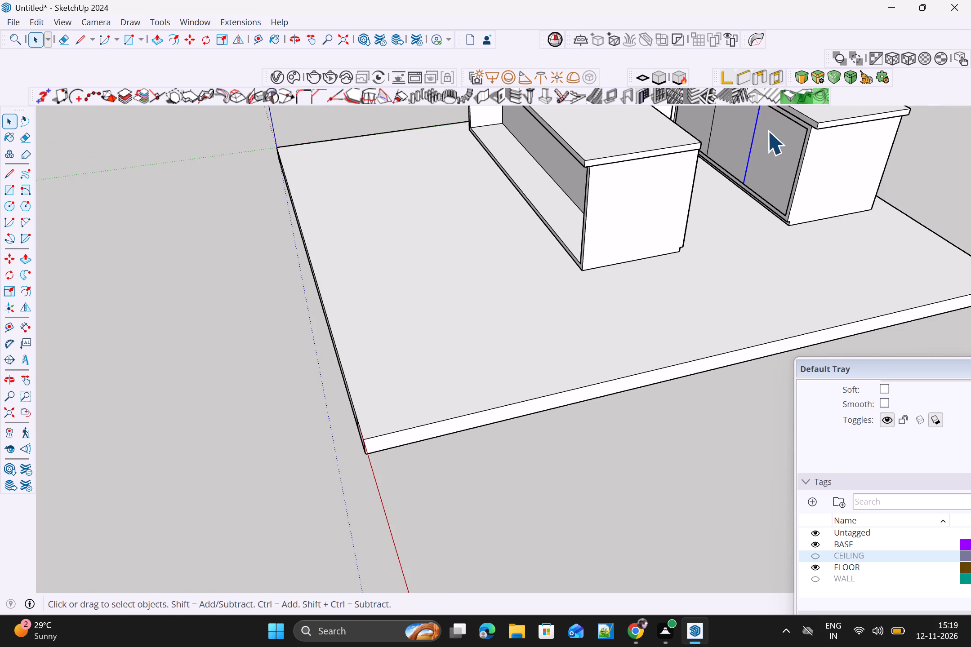
middle_drag(764, 151, 732, 112)
middle_drag(727, 112, 697, 118)
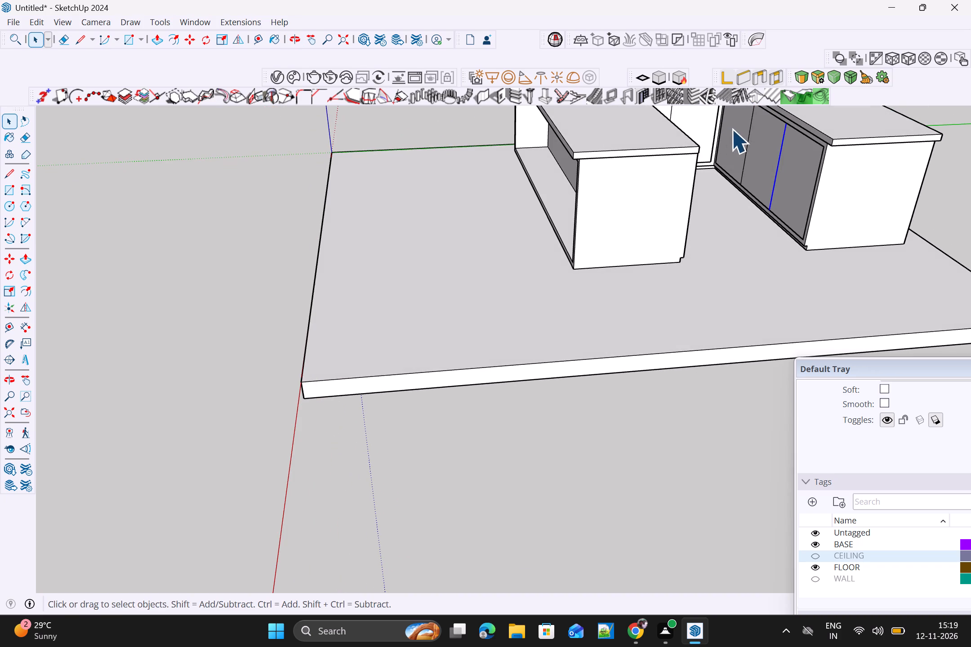
scroll(766, 141, up, 3)
shift+click(741, 148)
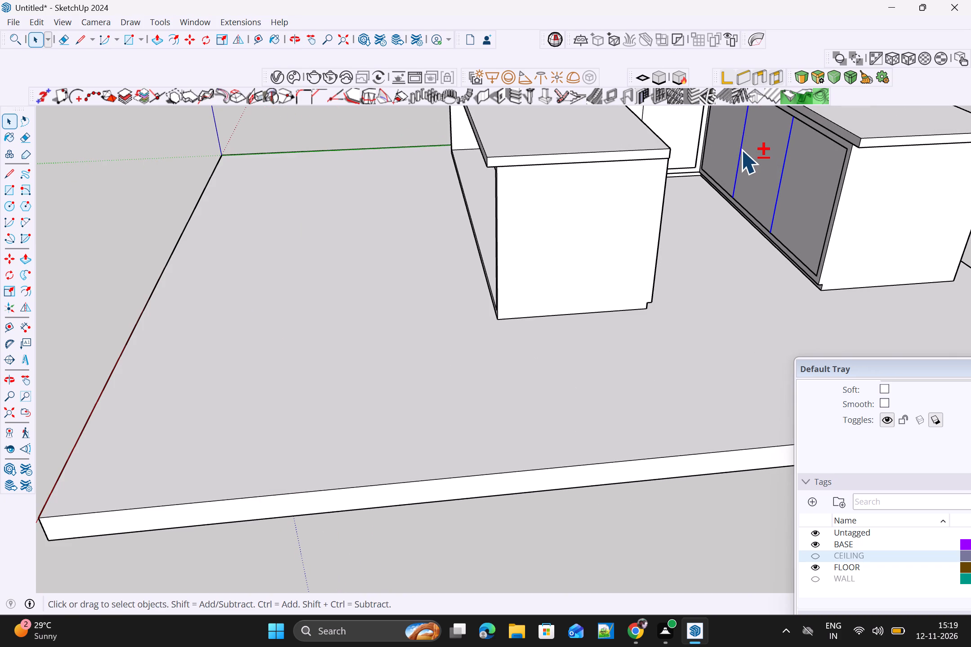
scroll(724, 125, down, 4)
scroll(710, 122, up, 3)
middle_drag(705, 132, 617, 118)
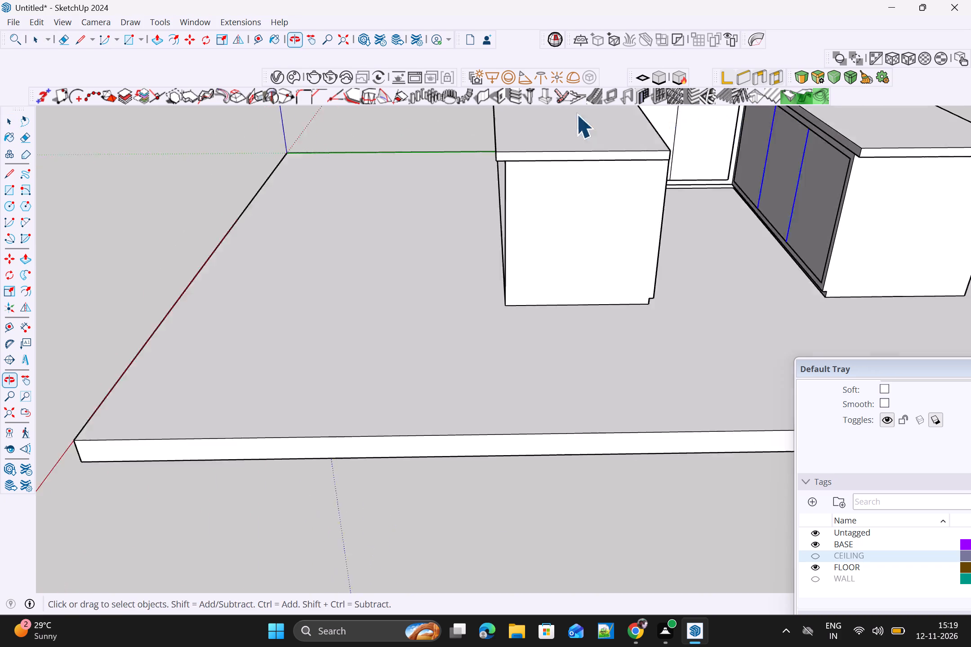
middle_drag(541, 106, 543, 102)
scroll(544, 101, up, 1)
scroll(727, 154, up, 5)
middle_drag(707, 158, 689, 158)
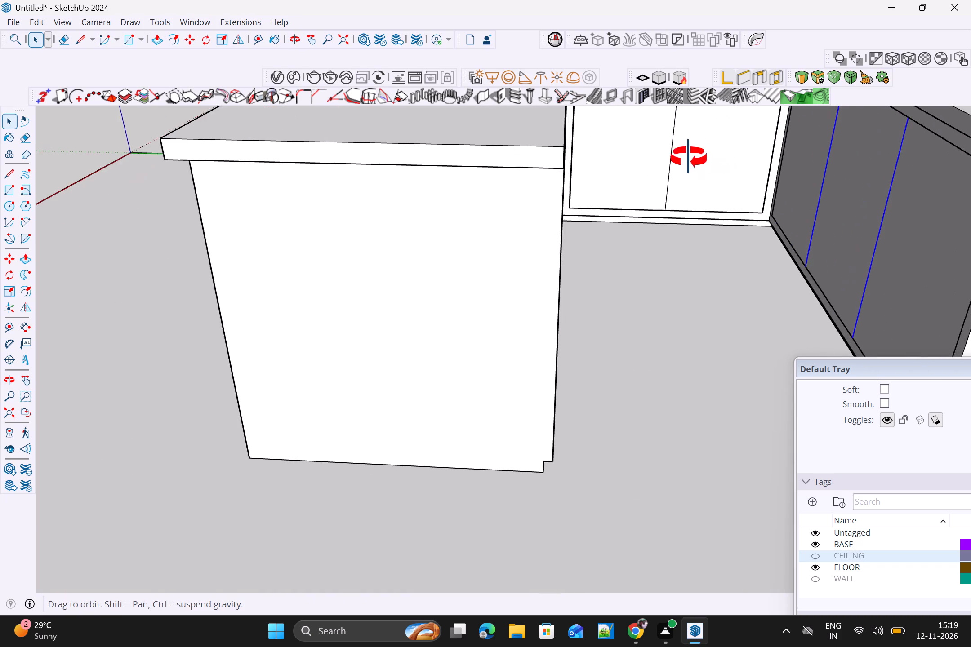
middle_drag(689, 158, 675, 154)
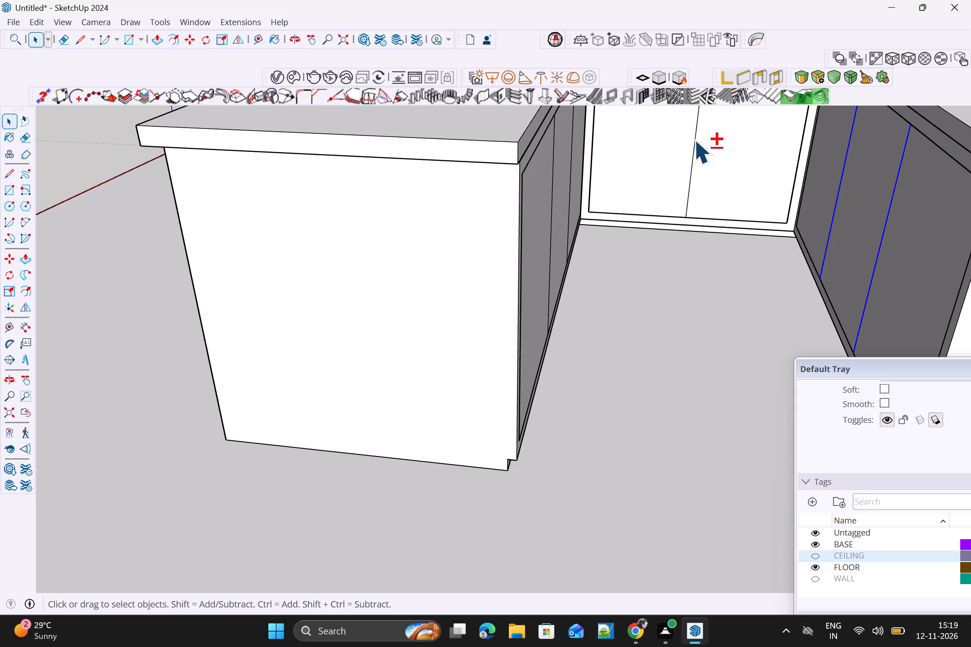
shift+click(694, 140)
scroll(689, 141, down, 2)
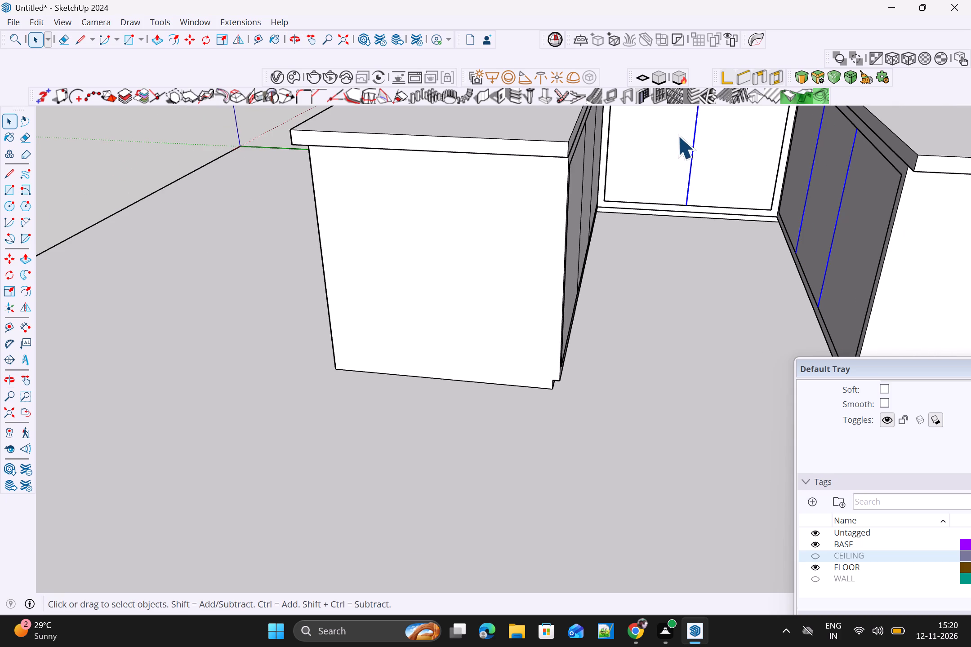
scroll(673, 136, down, 4)
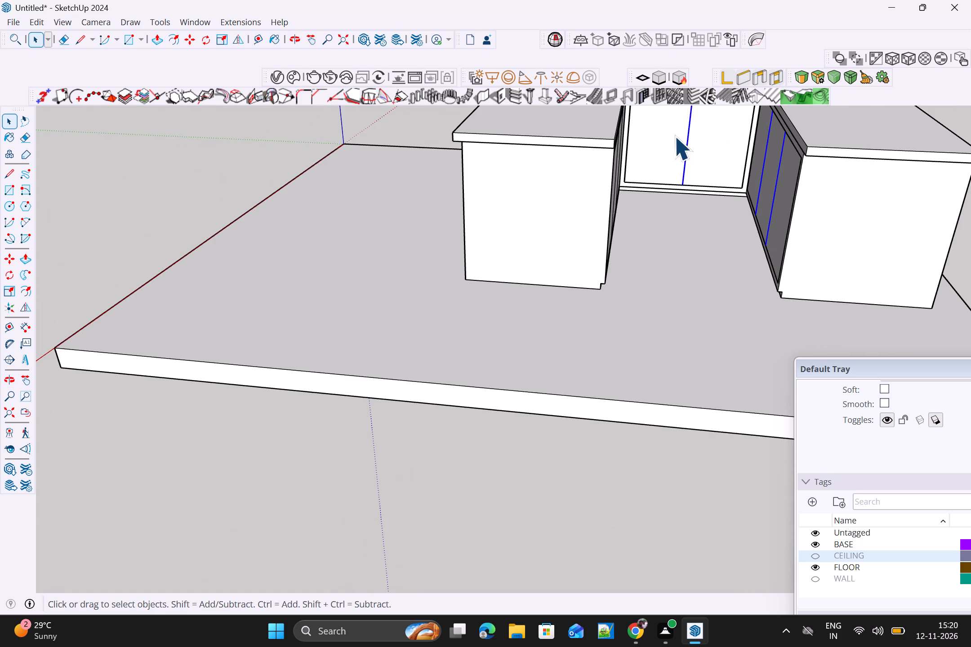
key(w)
scroll(691, 159, down, 1)
middle_drag(757, 177, 654, 157)
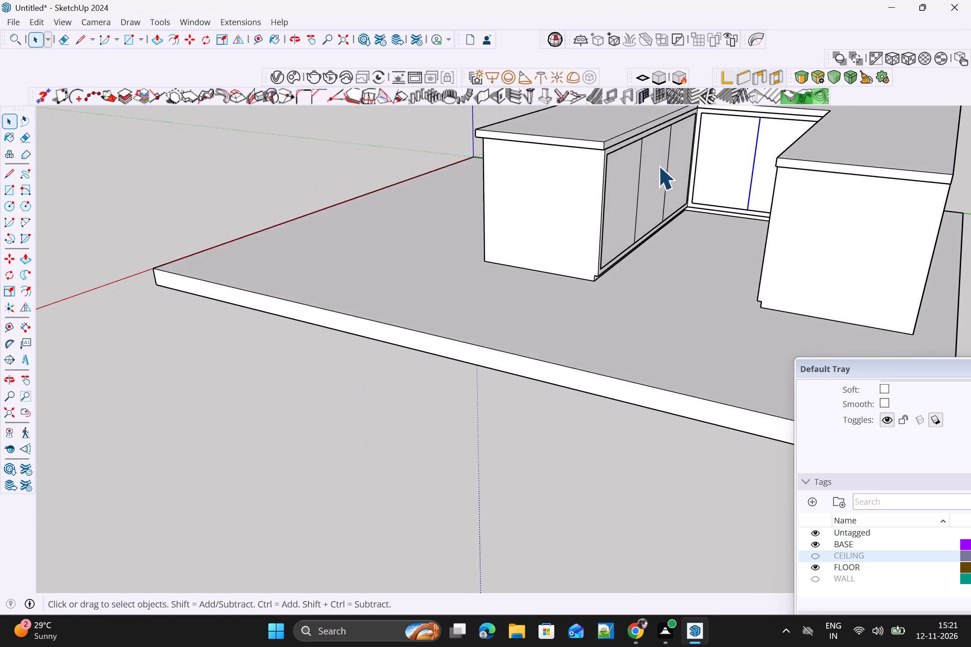
scroll(663, 166, up, 4)
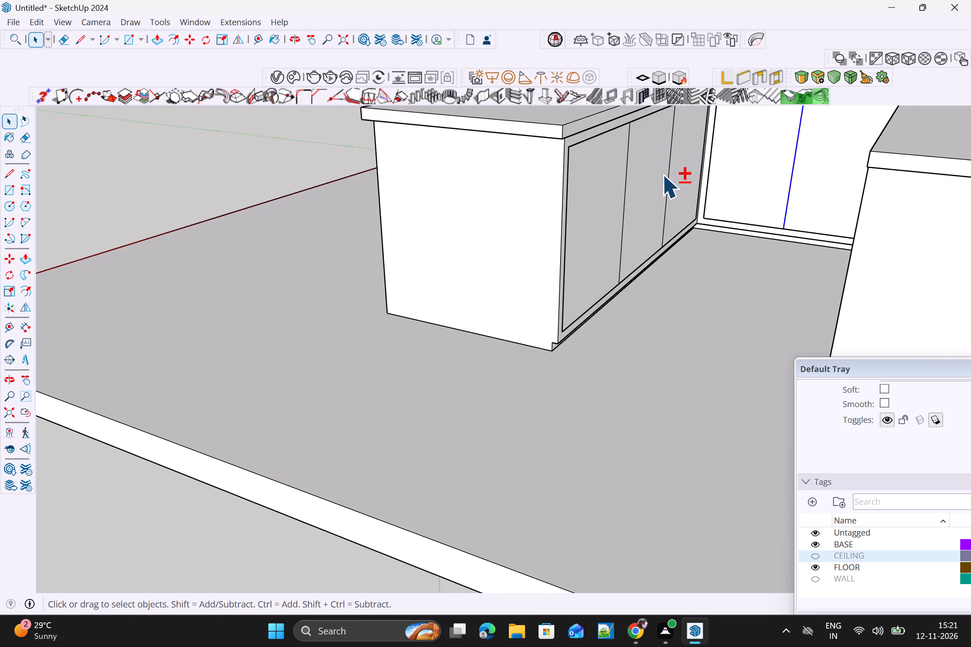
shift+click(668, 168)
shift+click(625, 189)
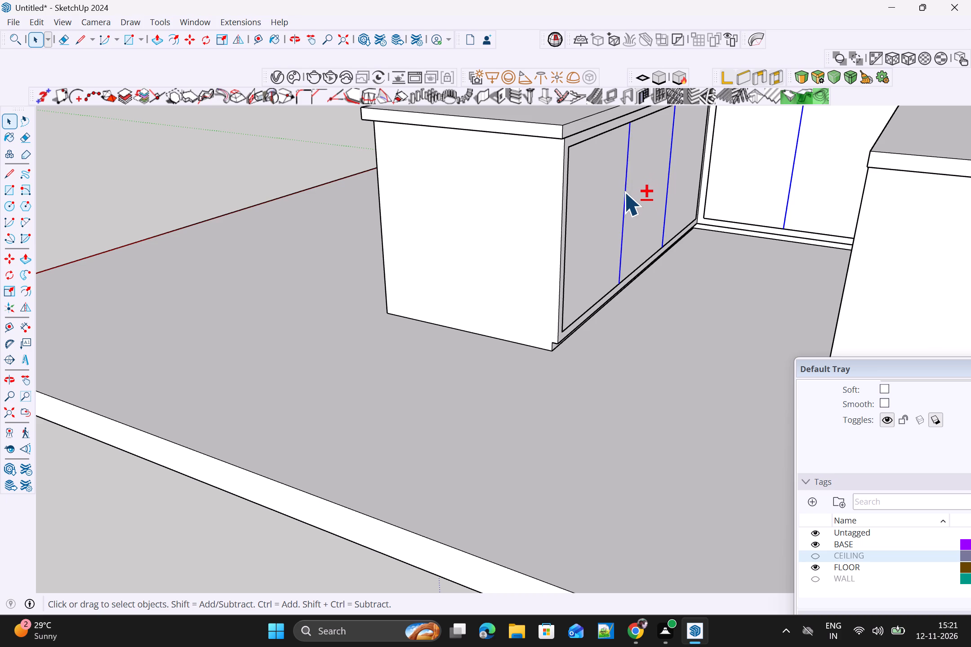
scroll(632, 197, down, 5)
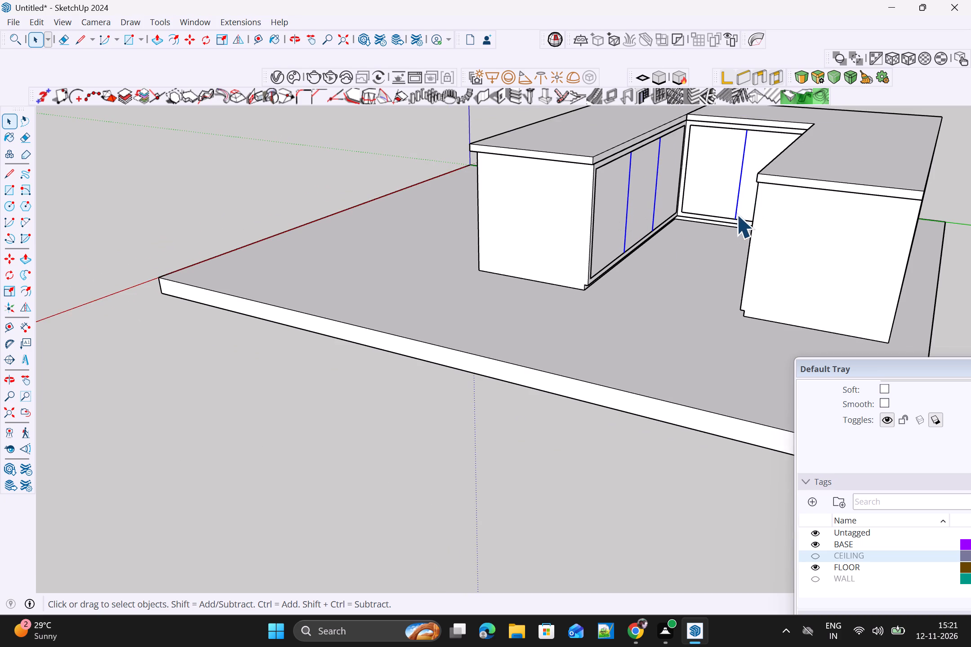
scroll(728, 210, down, 2)
scroll(706, 208, up, 1)
middle_drag(709, 213, 802, 213)
scroll(702, 206, up, 3)
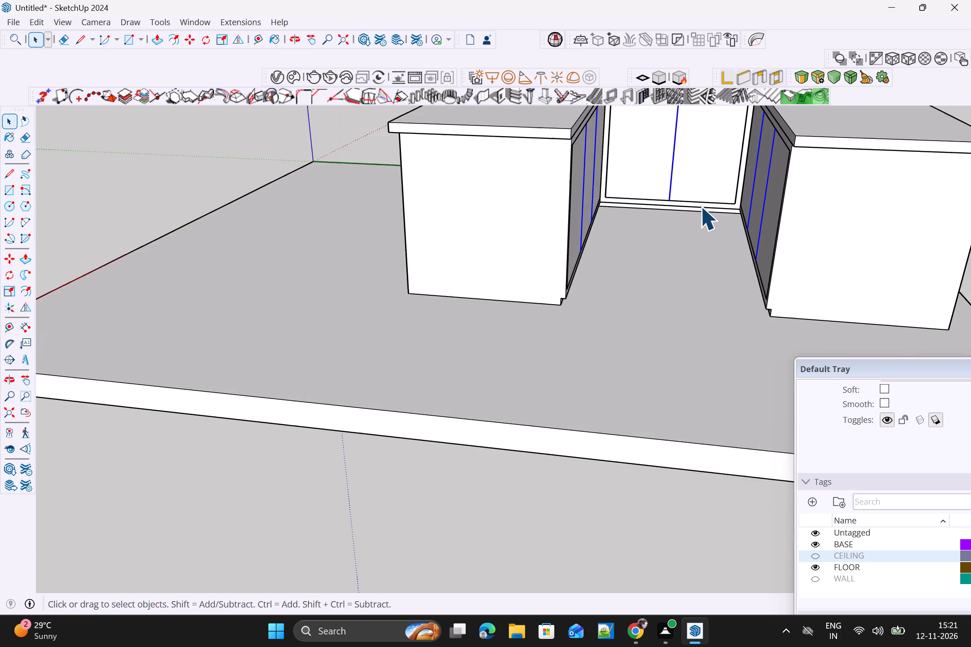
scroll(716, 225, up, 1)
middle_click(757, 228)
scroll(687, 244, down, 3)
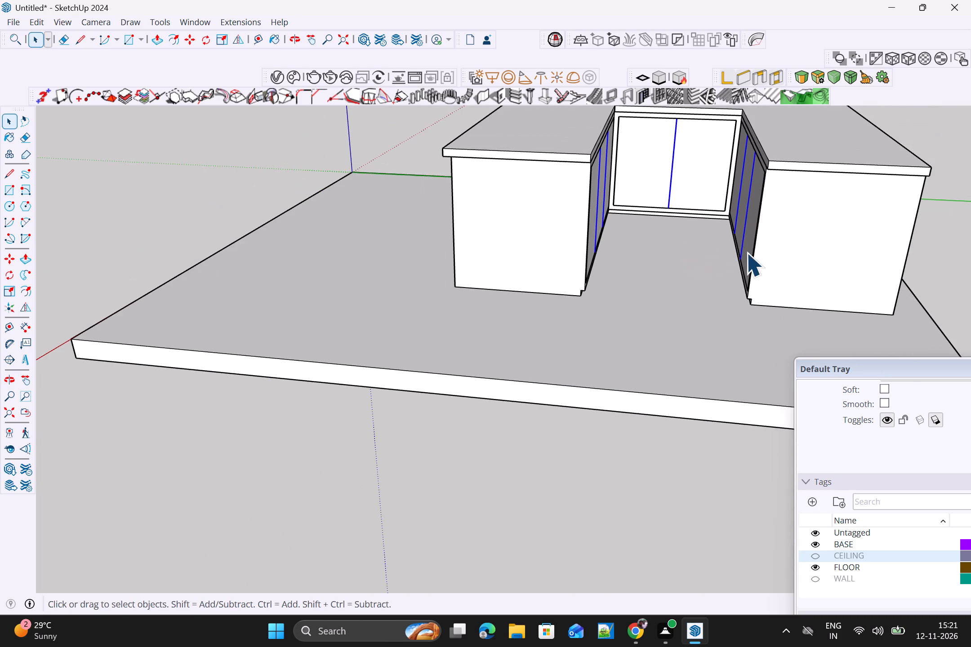
scroll(755, 239, up, 1)
scroll(699, 234, down, 2)
middle_drag(697, 270, 735, 266)
middle_click(738, 266)
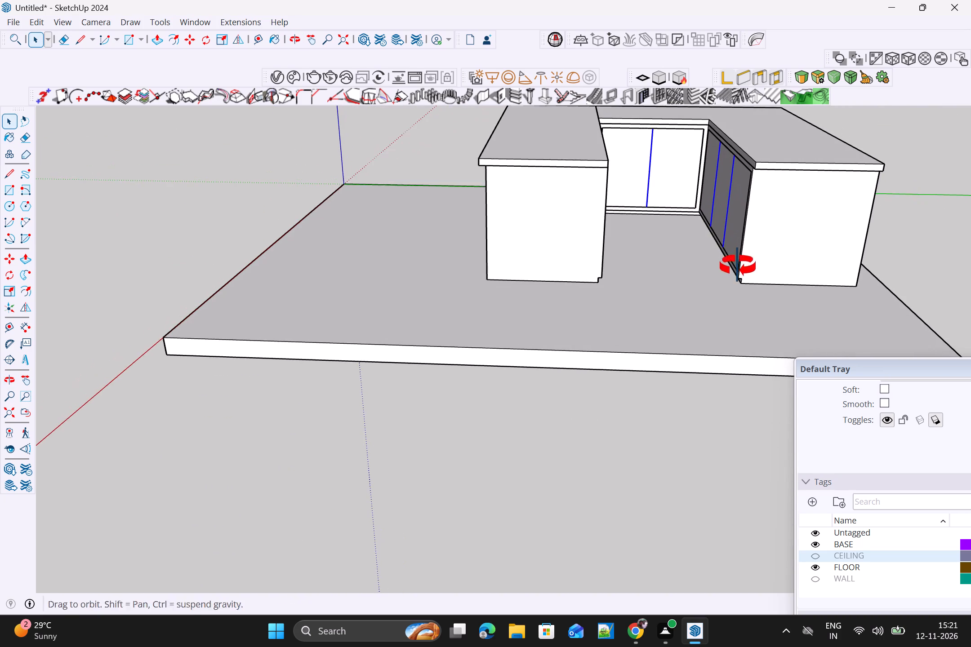
key(m)
scroll(706, 228, up, 7)
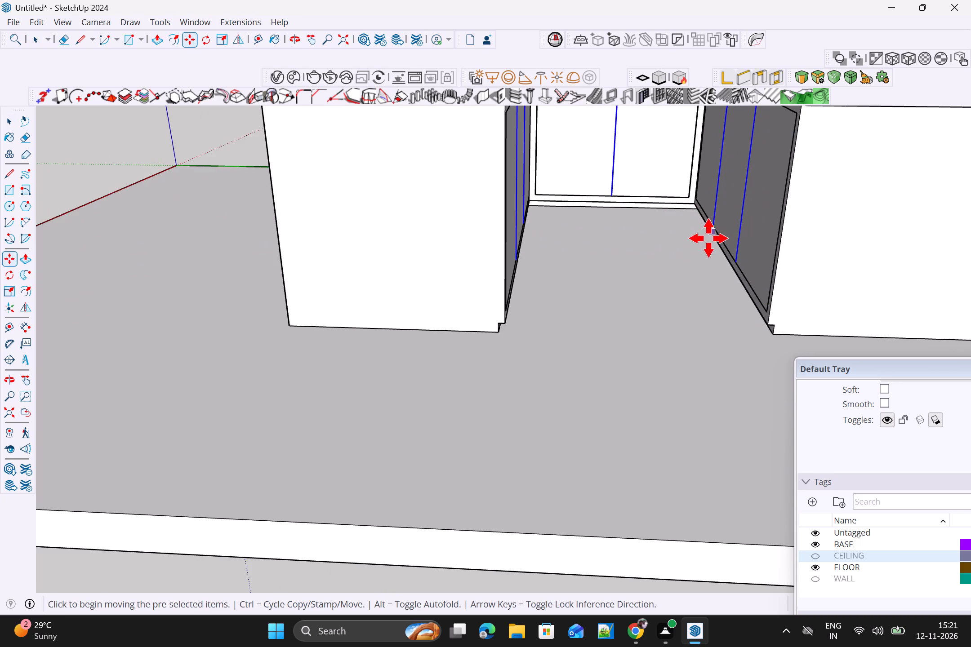
scroll(718, 258, up, 2)
middle_drag(730, 305, 754, 308)
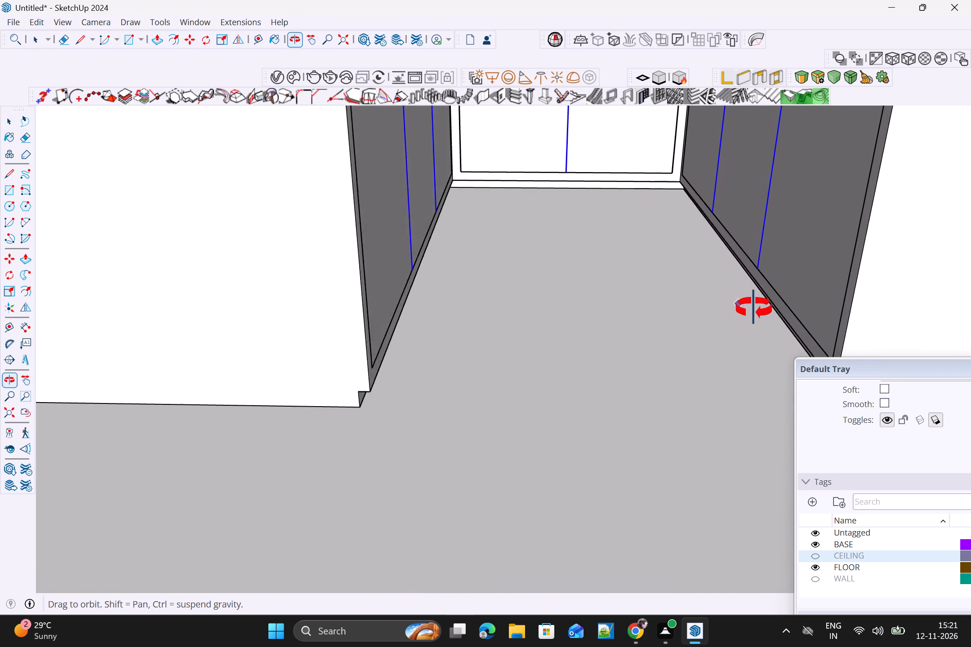
middle_drag(754, 308, 764, 304)
scroll(769, 261, up, 7)
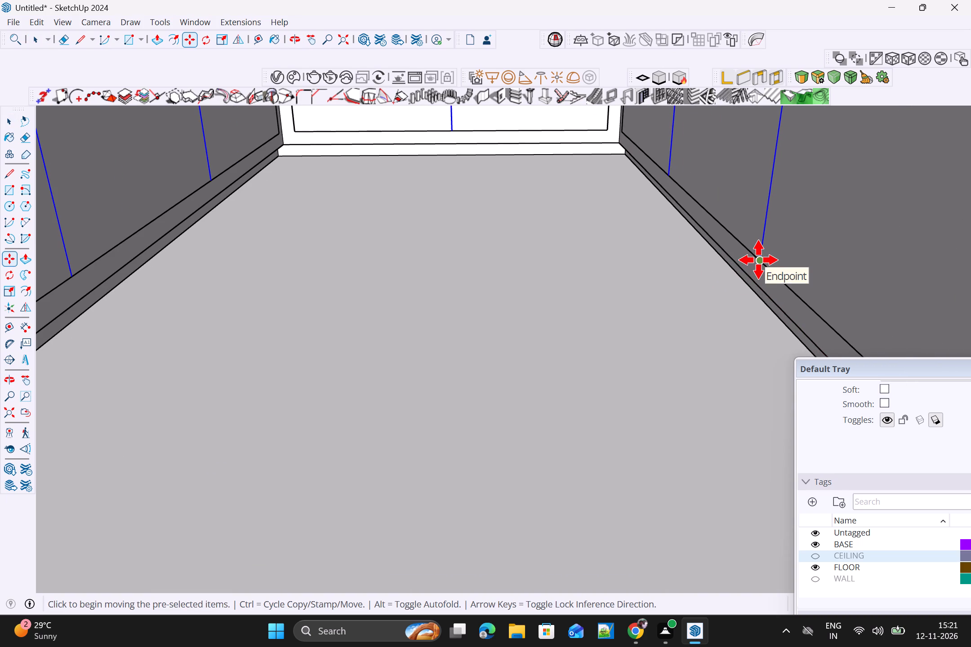
click(758, 260)
scroll(758, 260, up, 1)
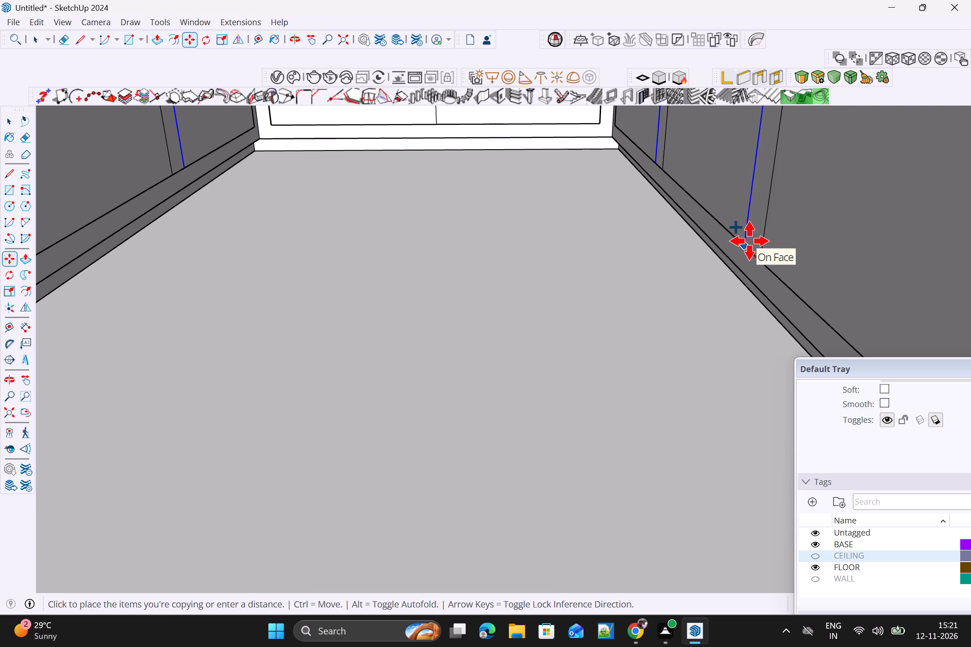
text(14)
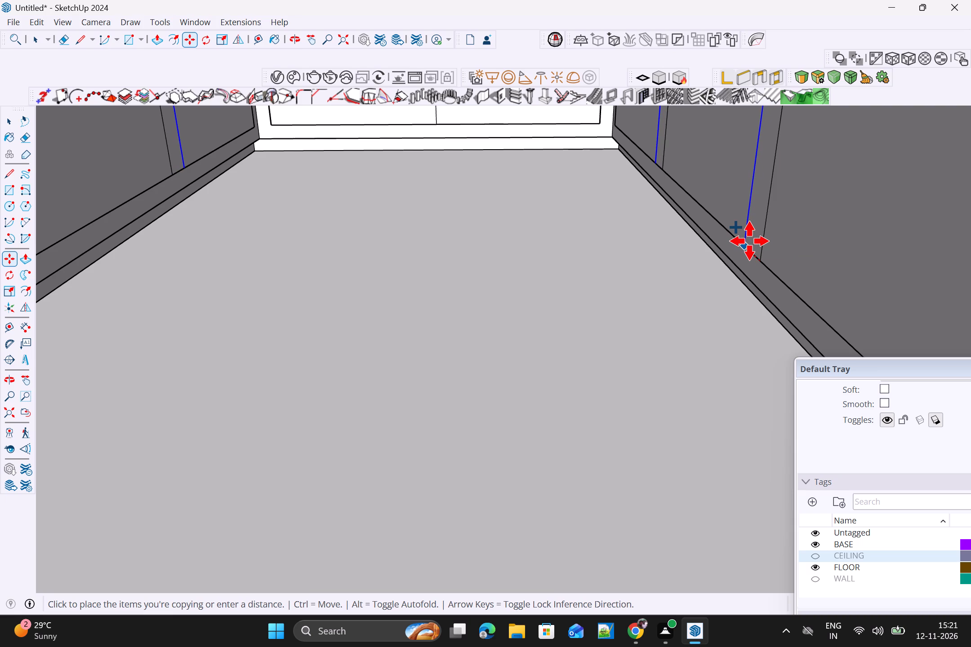
text(MM)
key(Return)
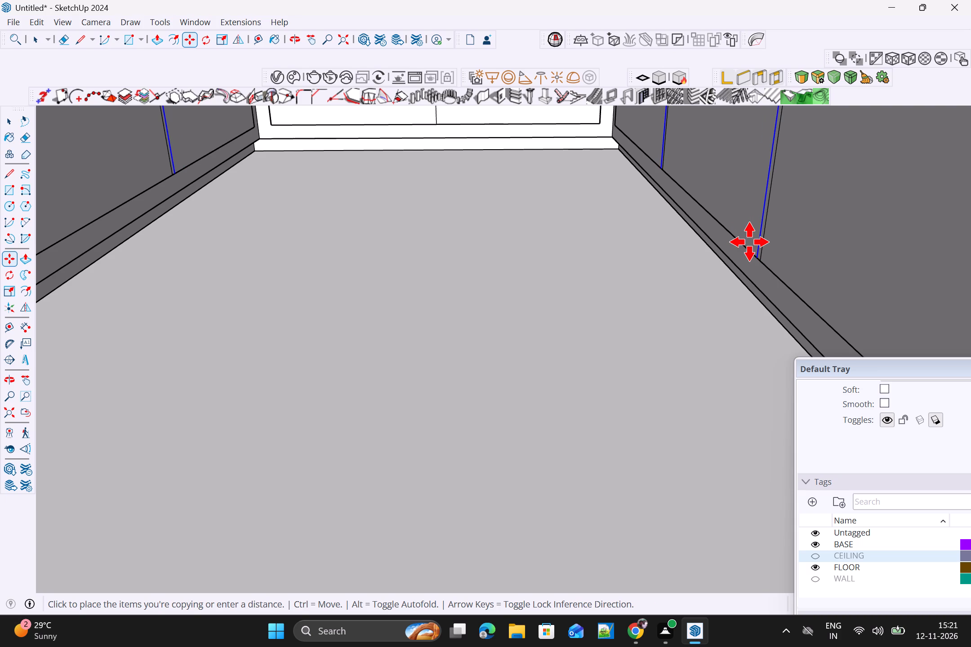
scroll(745, 246, down, 6)
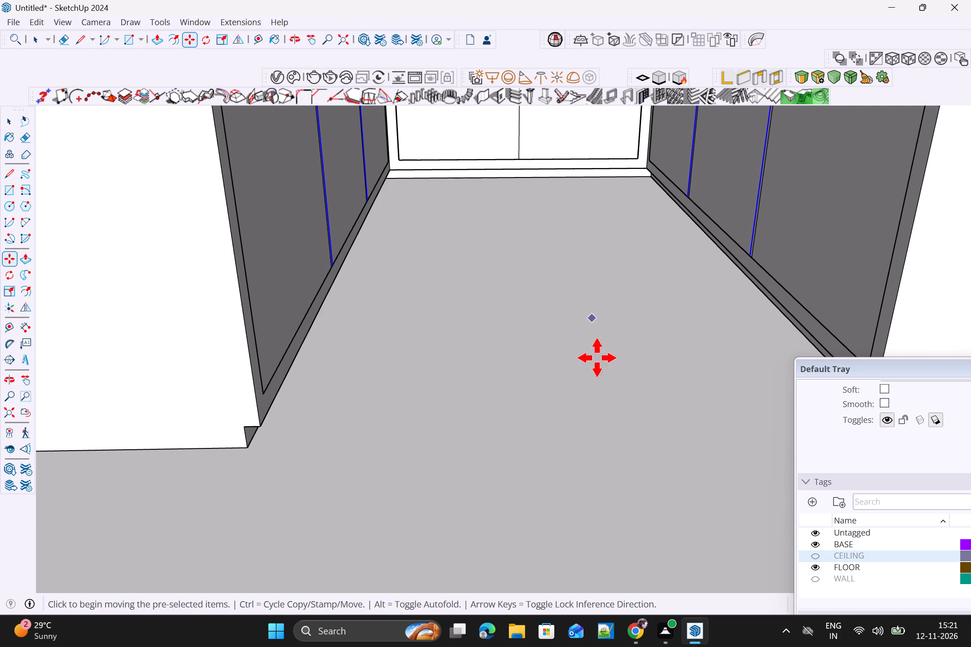
Examine the paired door-divider lines on both arms and the middle section from several angles.
scroll(604, 264, down, 5)
key(space)
scroll(629, 244, down, 3)
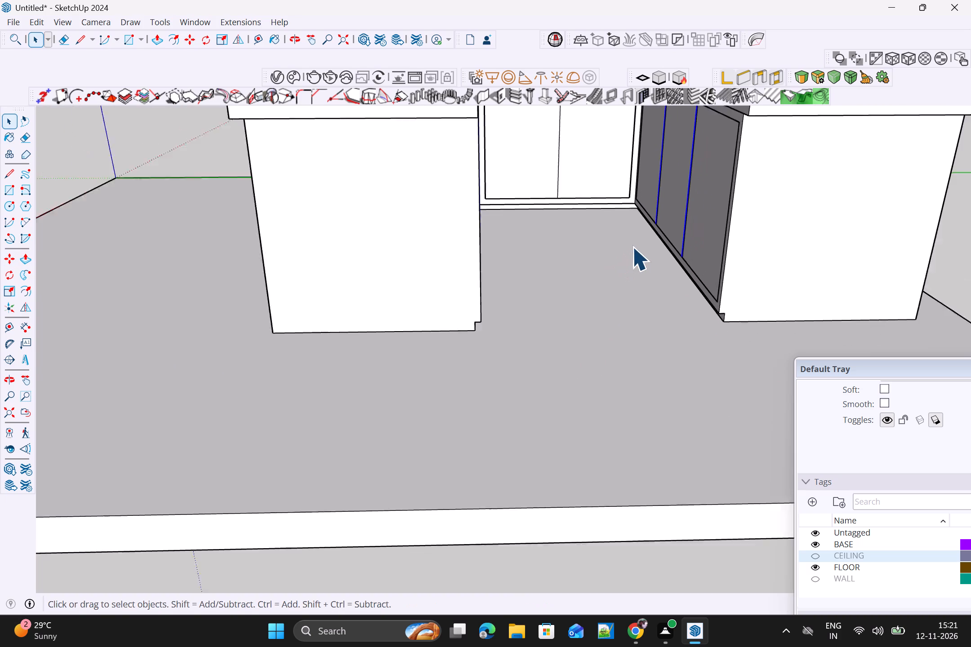
scroll(741, 254, down, 3)
middle_drag(852, 239, 597, 237)
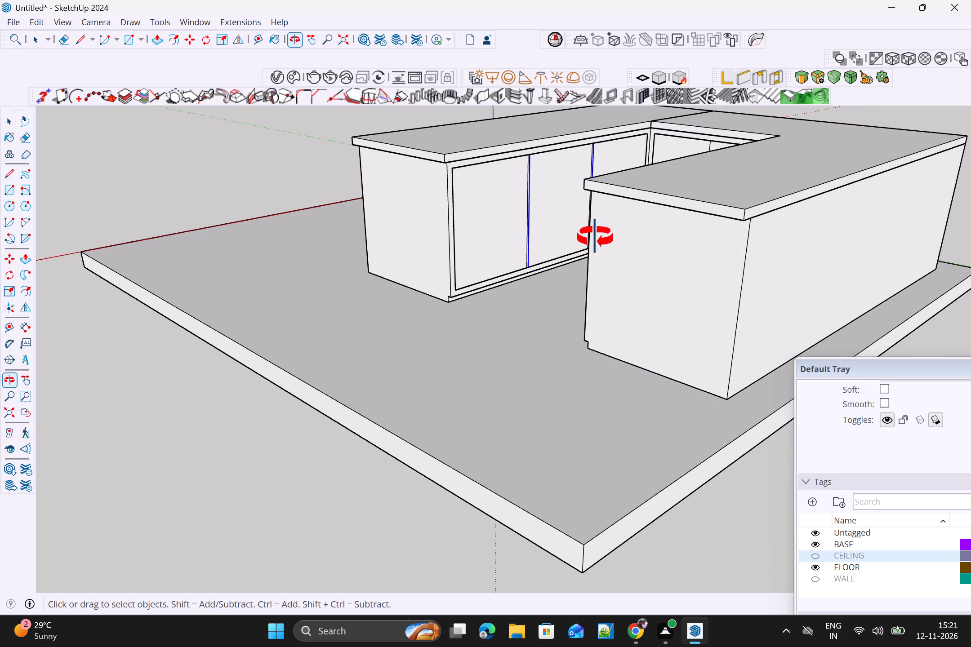
middle_click(595, 237)
middle_click(680, 273)
scroll(531, 231, up, 11)
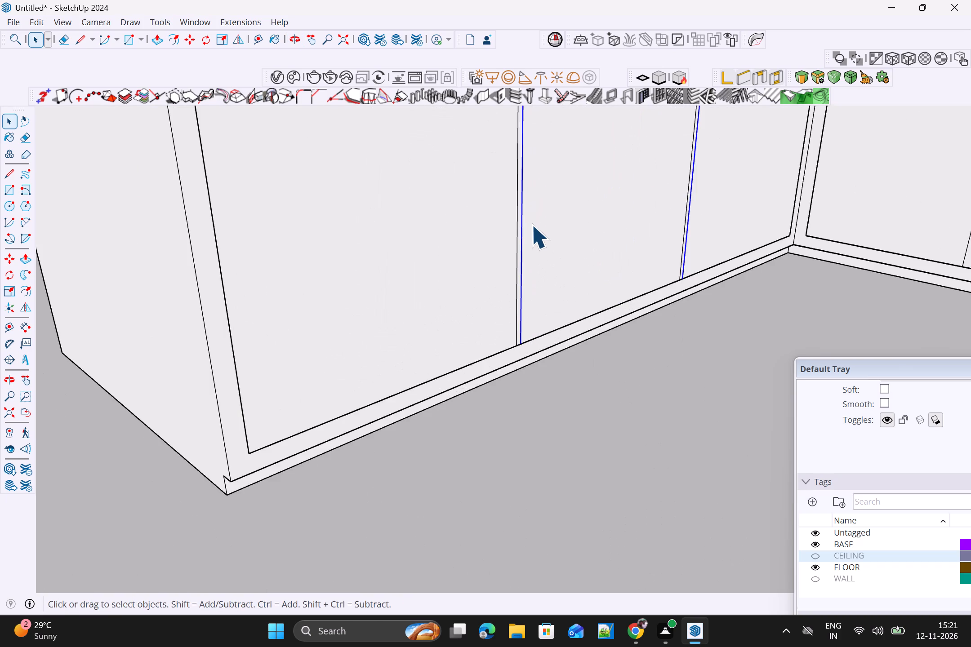
scroll(531, 225, up, 4)
scroll(531, 225, down, 14)
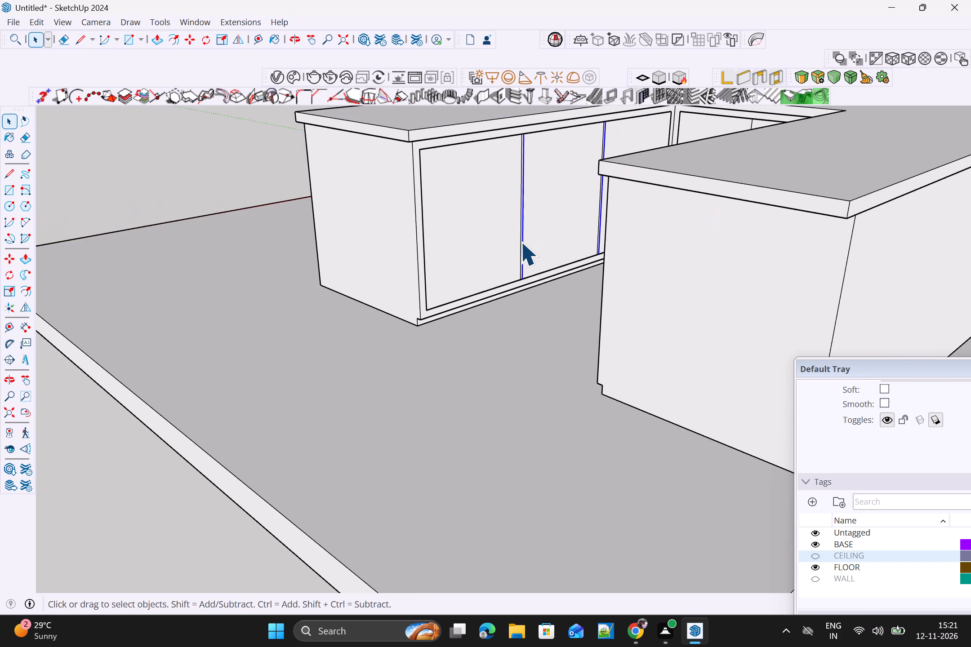
scroll(637, 210, down, 4)
scroll(603, 233, up, 1)
middle_drag(613, 255, 792, 252)
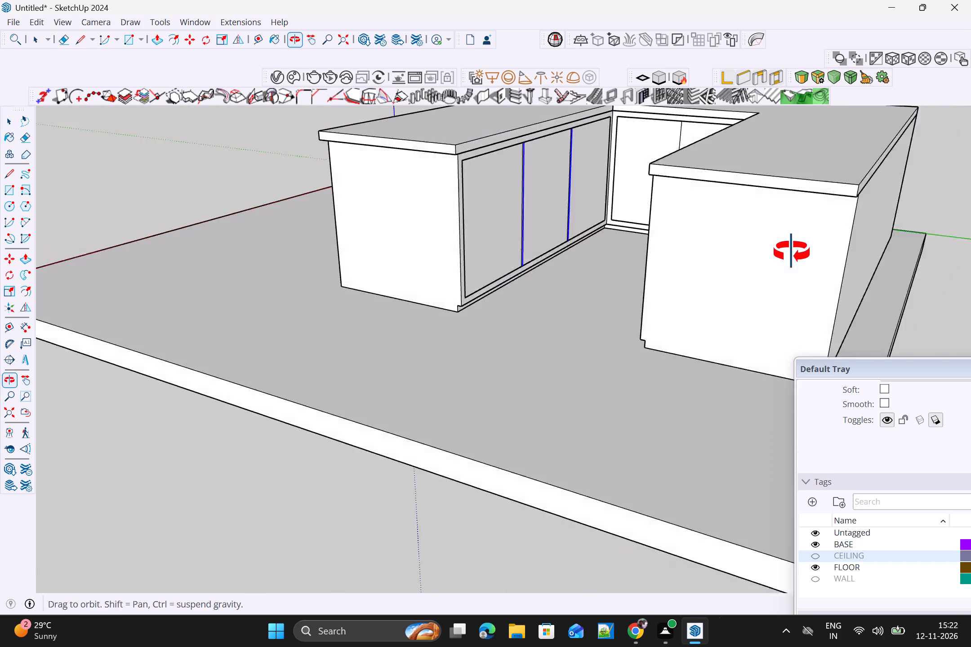
middle_drag(792, 252, 794, 246)
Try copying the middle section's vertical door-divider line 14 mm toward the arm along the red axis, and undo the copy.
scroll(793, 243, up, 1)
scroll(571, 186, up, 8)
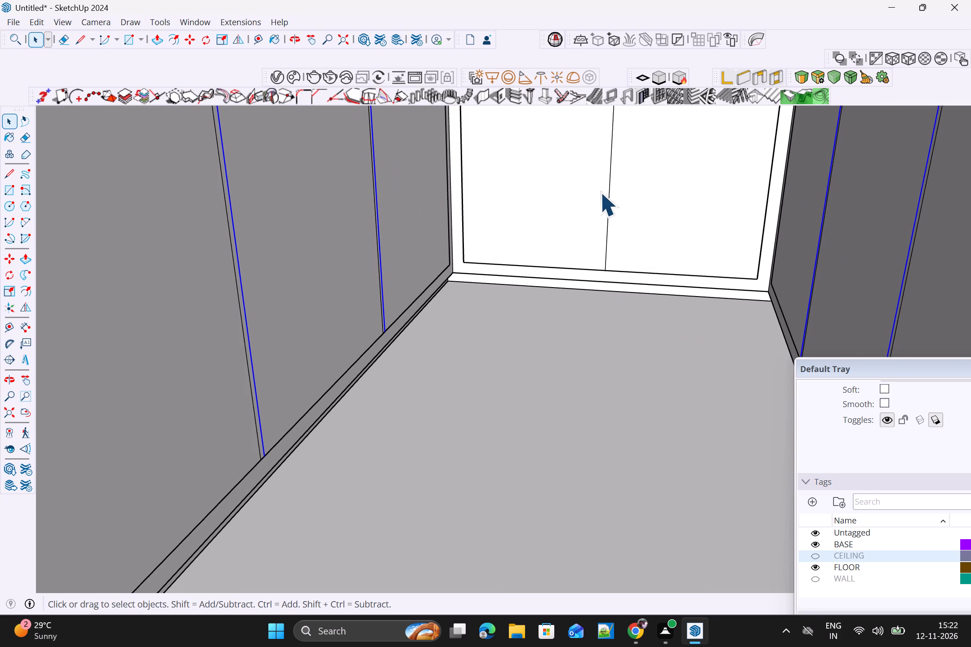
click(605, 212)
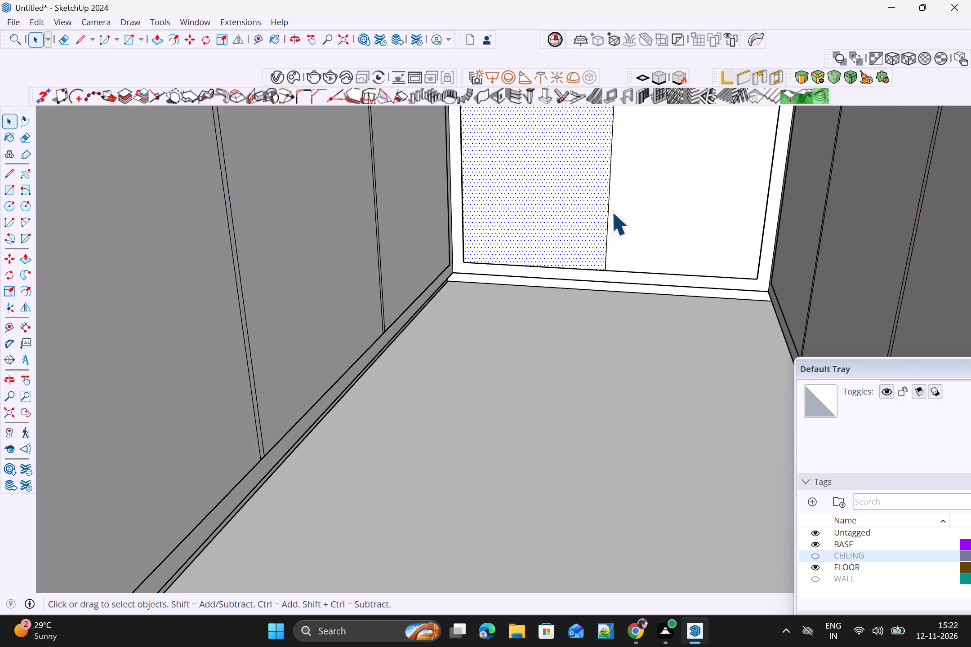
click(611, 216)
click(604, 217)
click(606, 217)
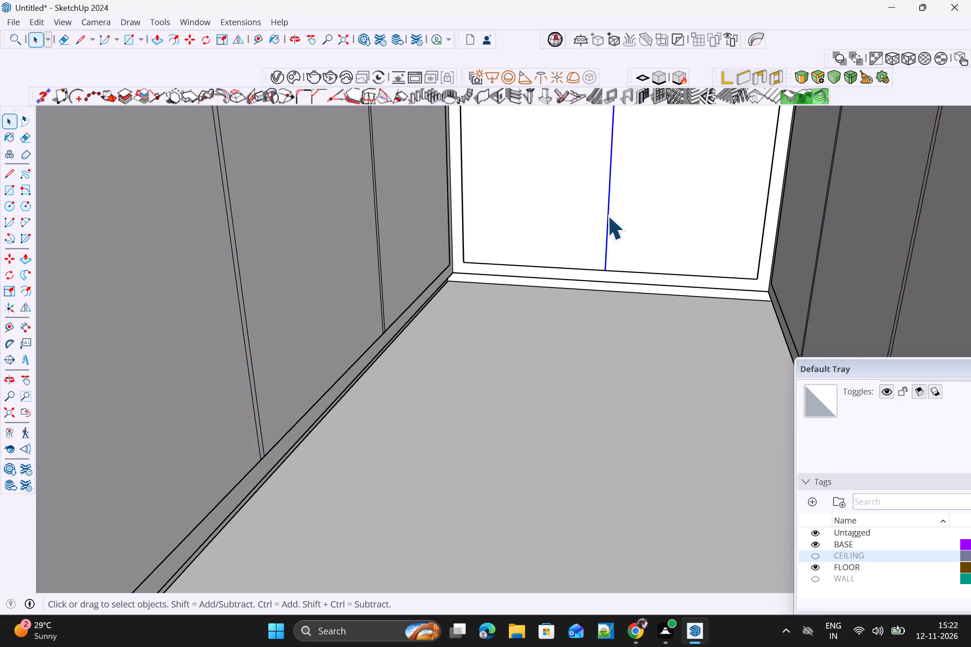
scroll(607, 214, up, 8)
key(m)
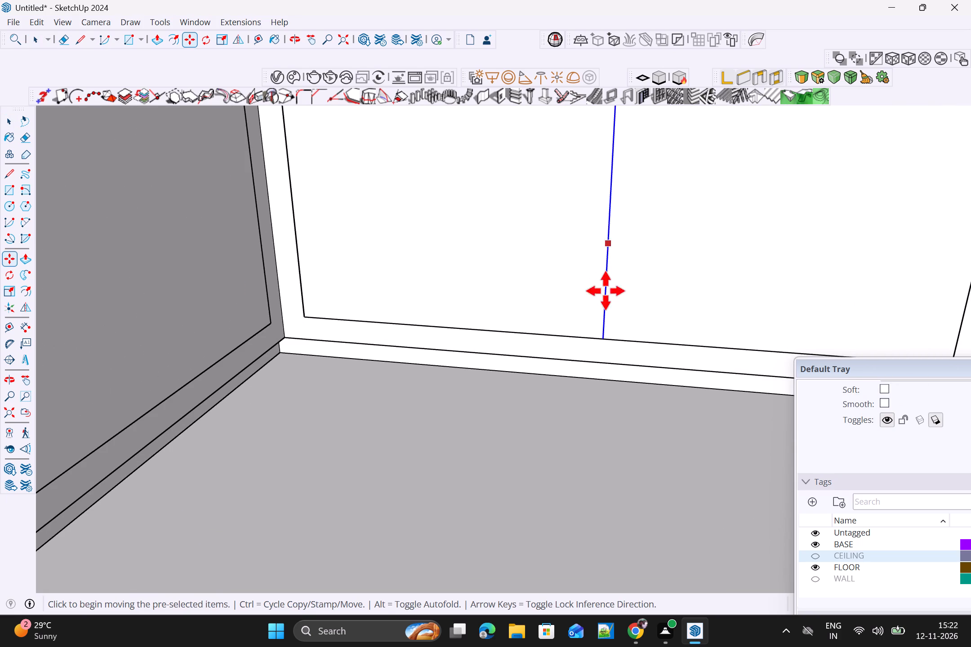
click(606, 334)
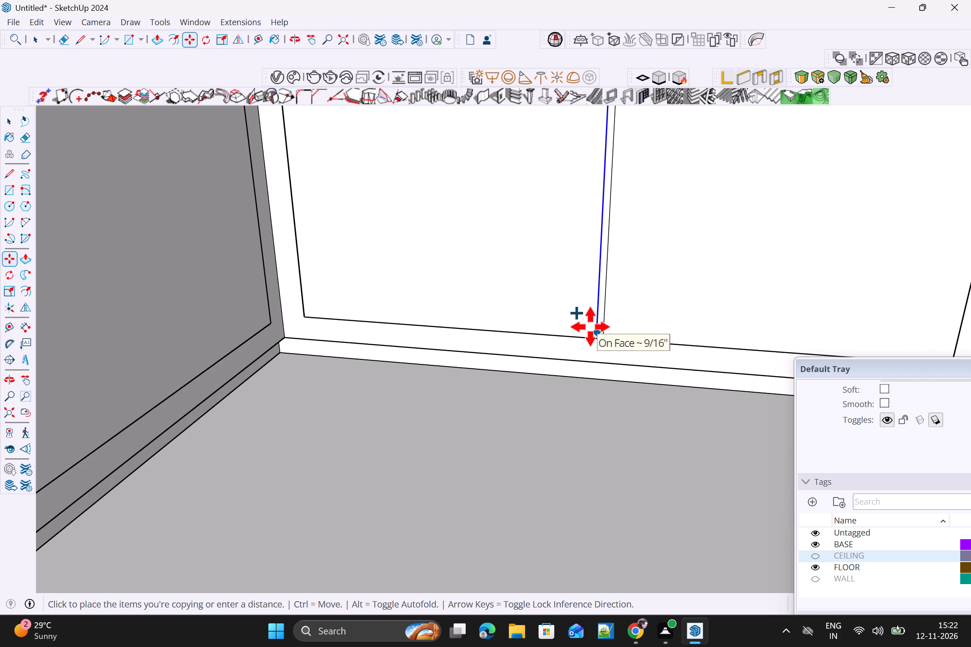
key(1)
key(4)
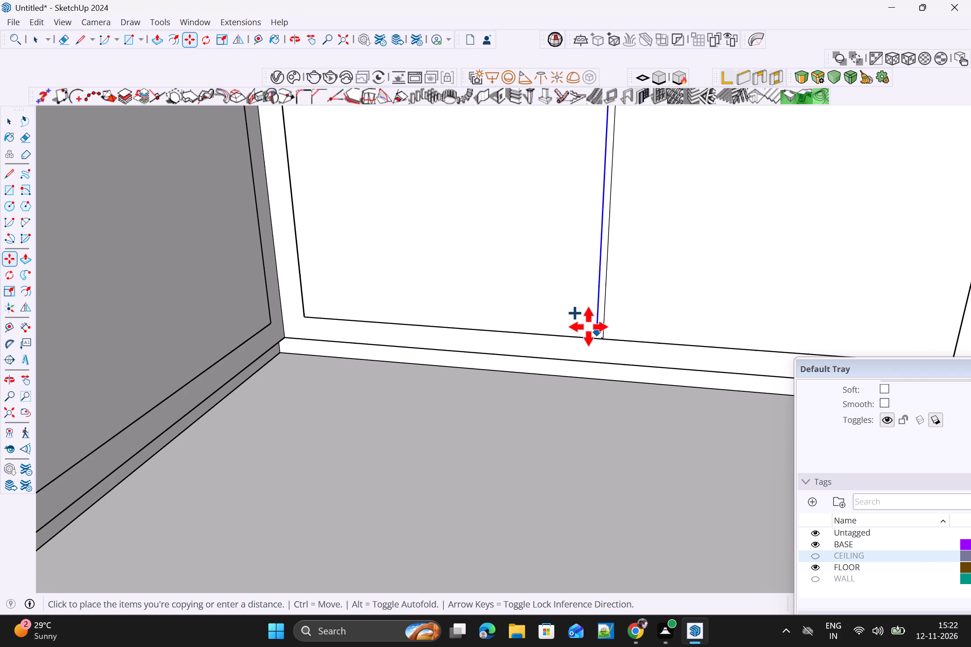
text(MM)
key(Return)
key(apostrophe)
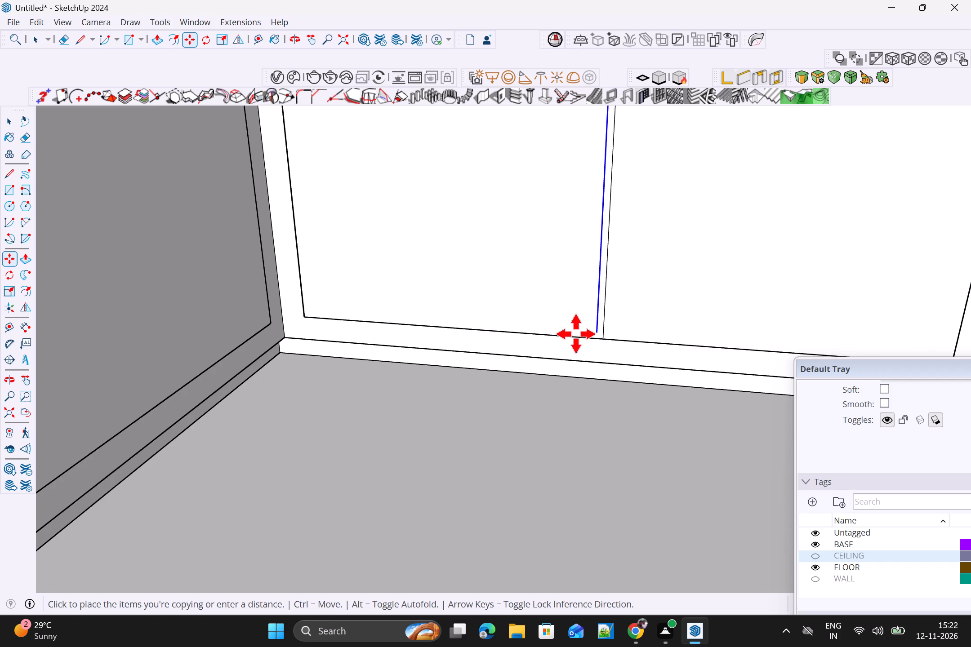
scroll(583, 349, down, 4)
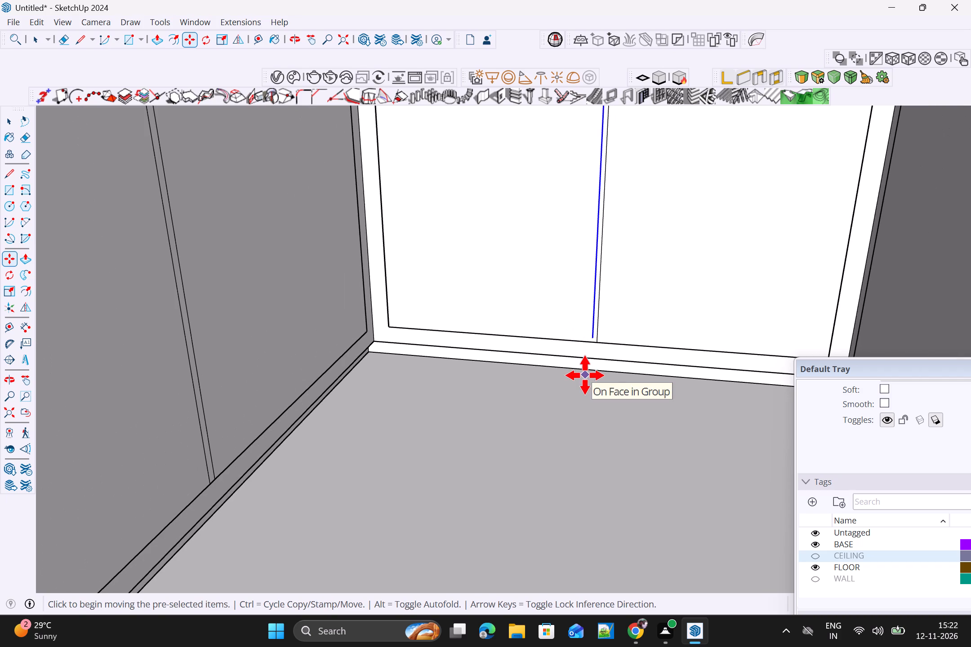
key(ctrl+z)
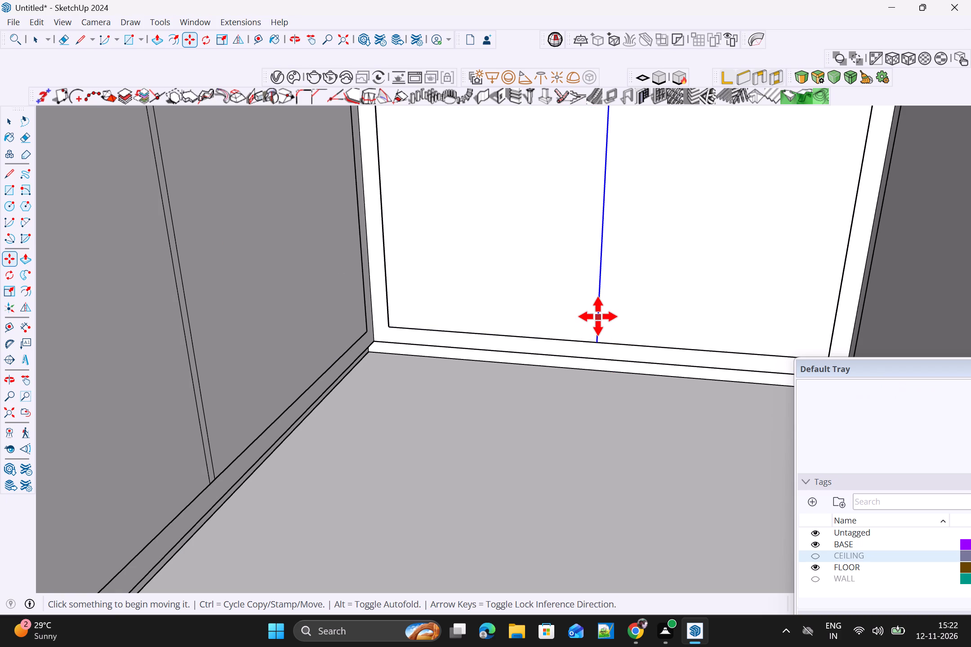
Copy the middle section's vertical door-divider line 14 mm toward the arm along the red axis.
key(space)
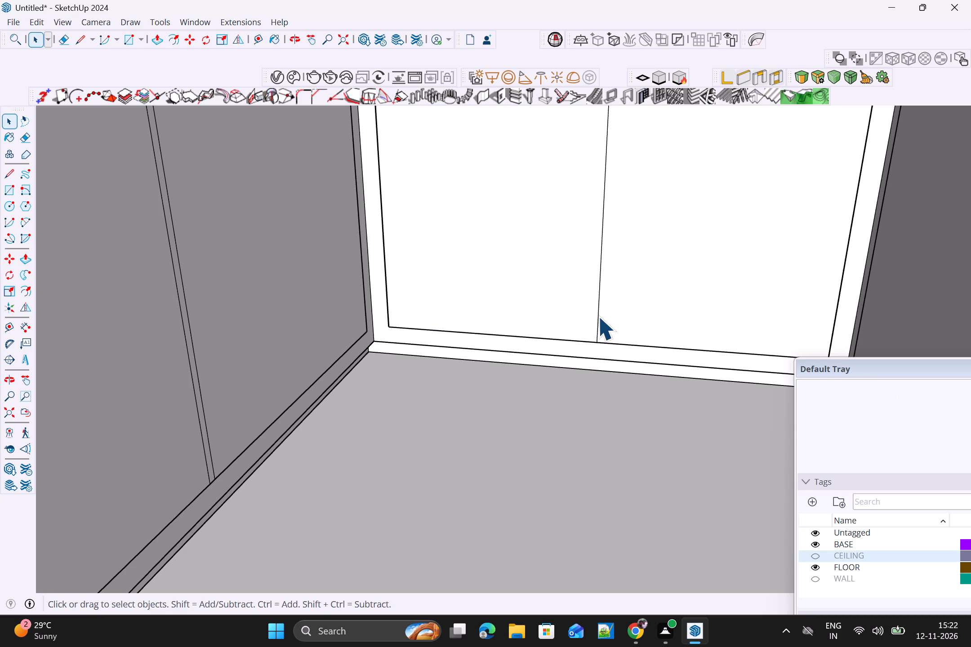
click(598, 316)
key(m)
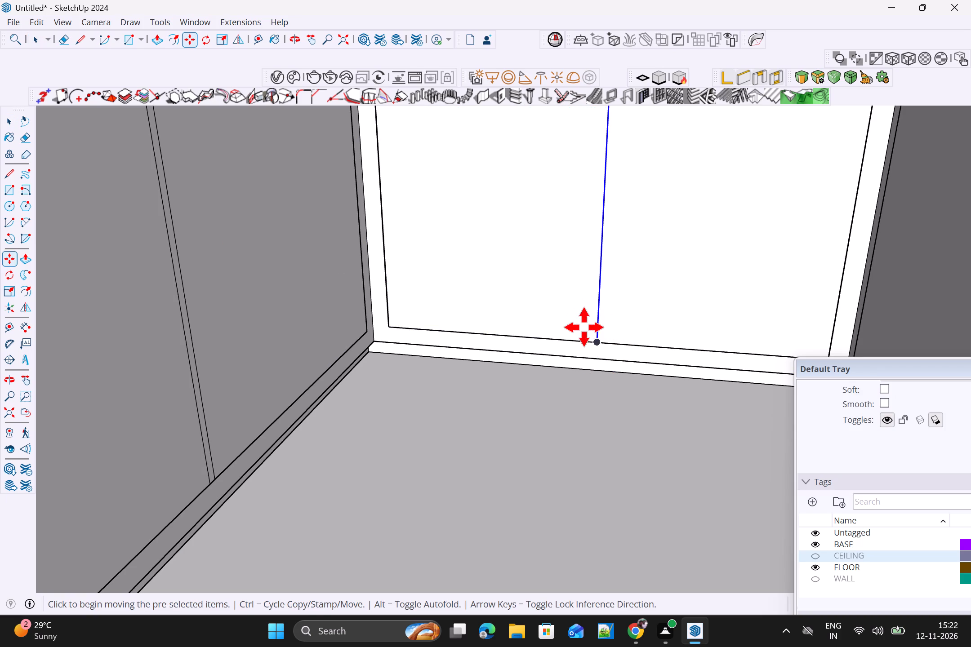
click(600, 337)
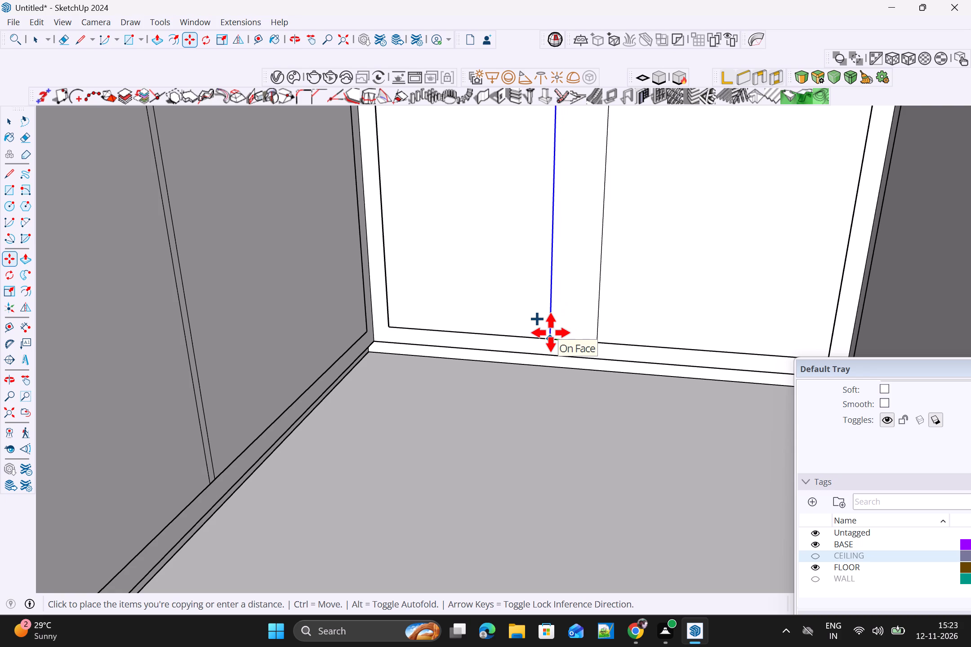
key(1)
key(4)
text(MM)
key(Return)
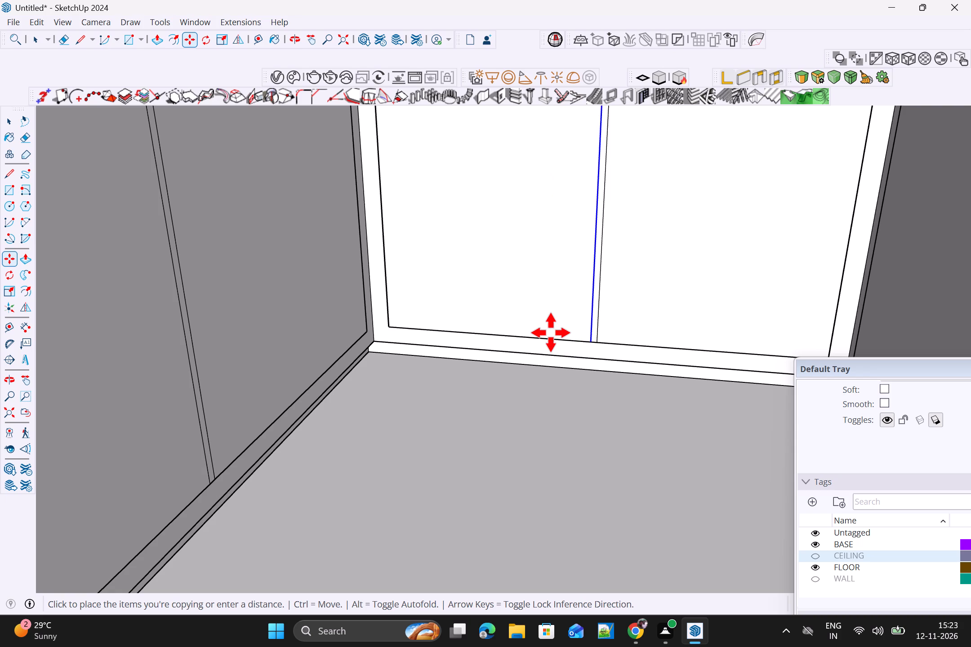
Examine the door-divider lines on the middle section and the adjoining arms from several angles.
scroll(520, 341, down, 6)
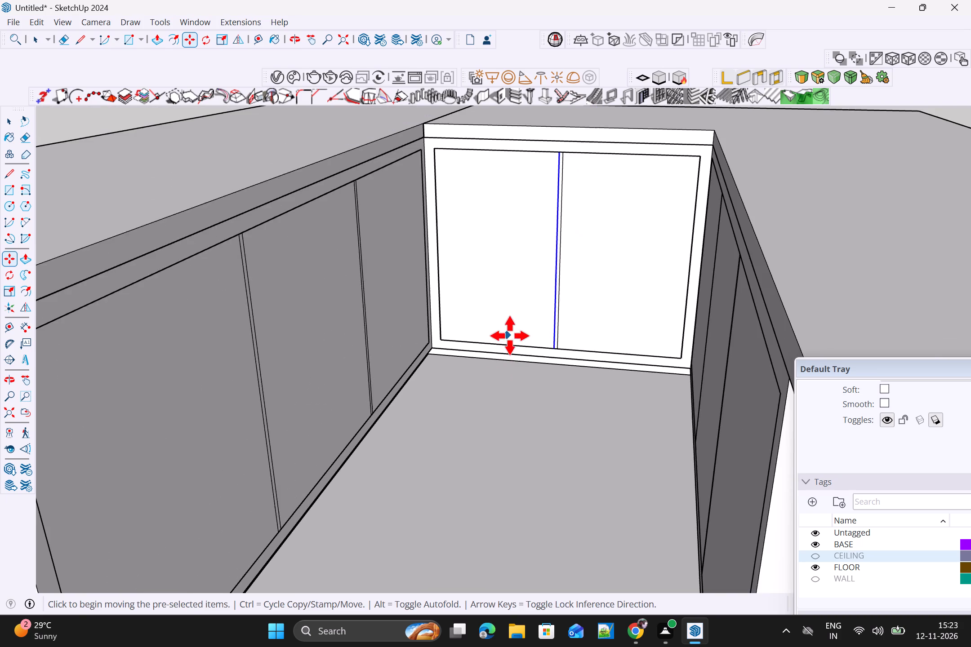
scroll(555, 328, up, 1)
middle_click(601, 355)
middle_click(602, 355)
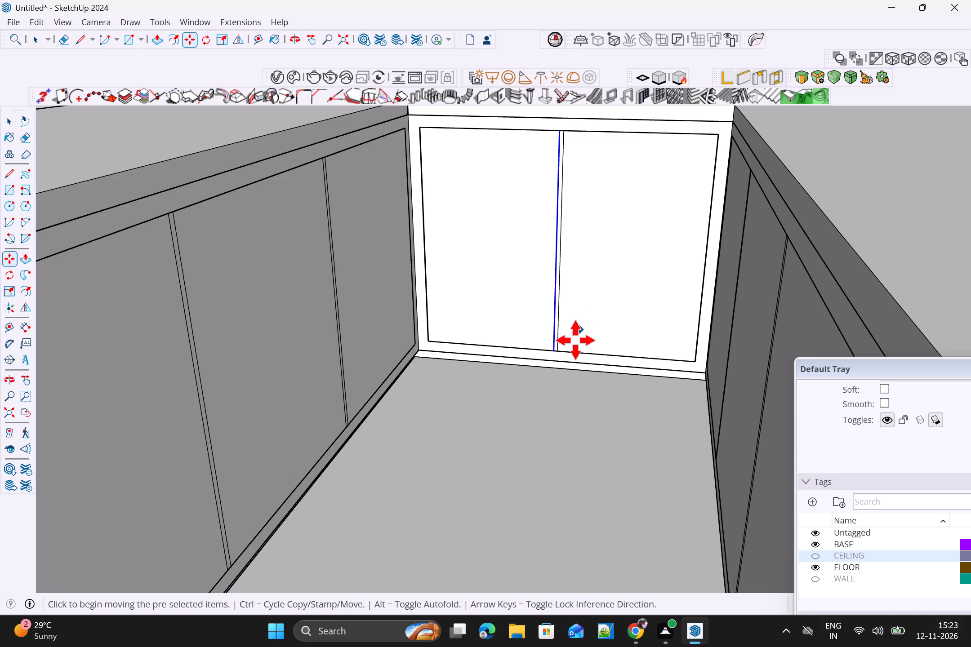
key(space)
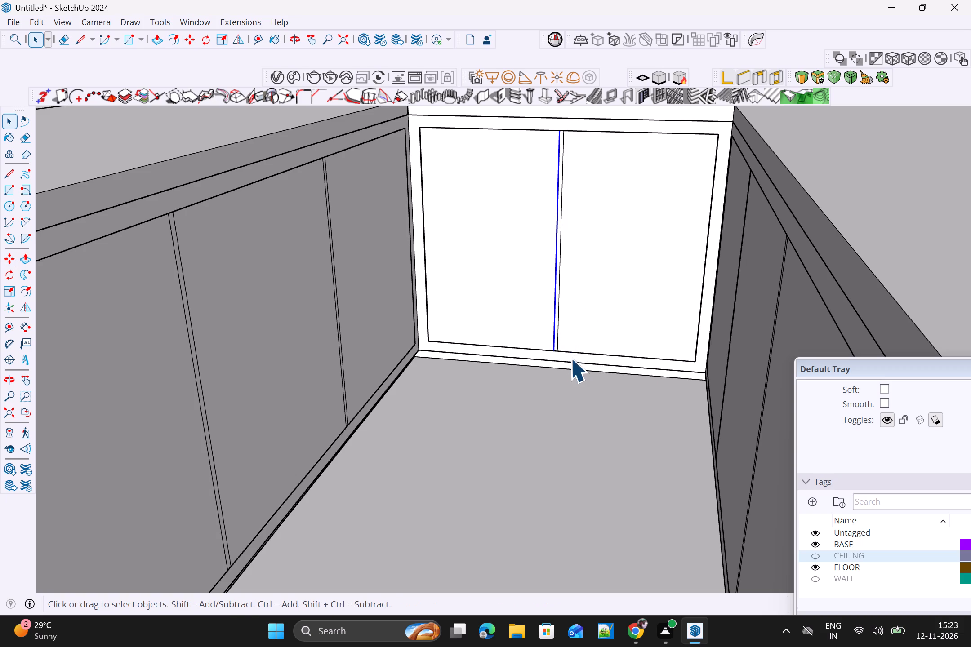
scroll(540, 283, down, 4)
middle_click(651, 340)
middle_drag(651, 340, 669, 246)
scroll(650, 253, down, 6)
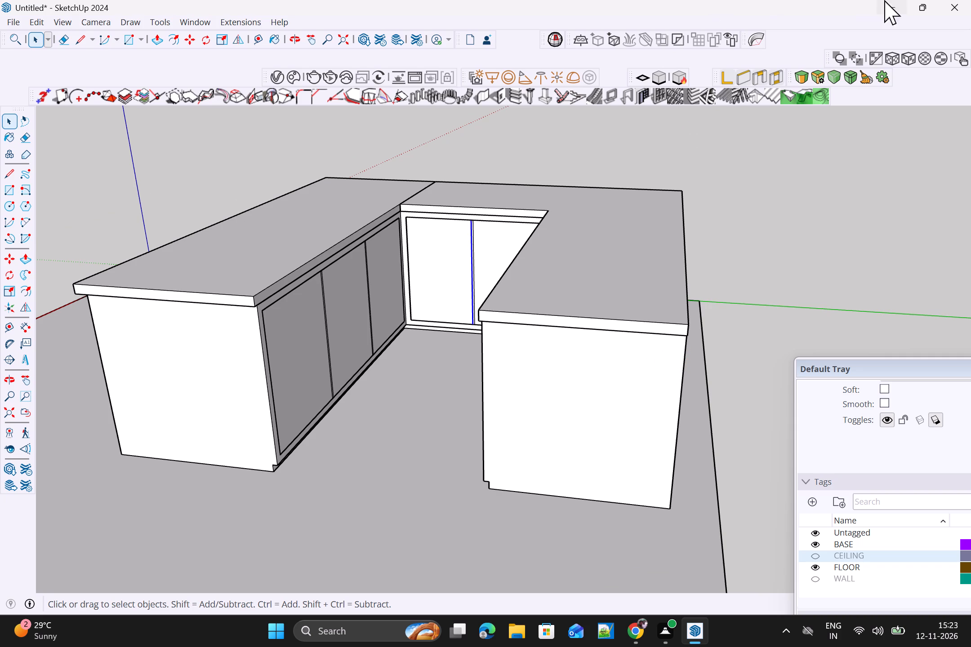
scroll(477, 257, down, 4)
middle_drag(624, 208, 553, 238)
scroll(434, 264, up, 10)
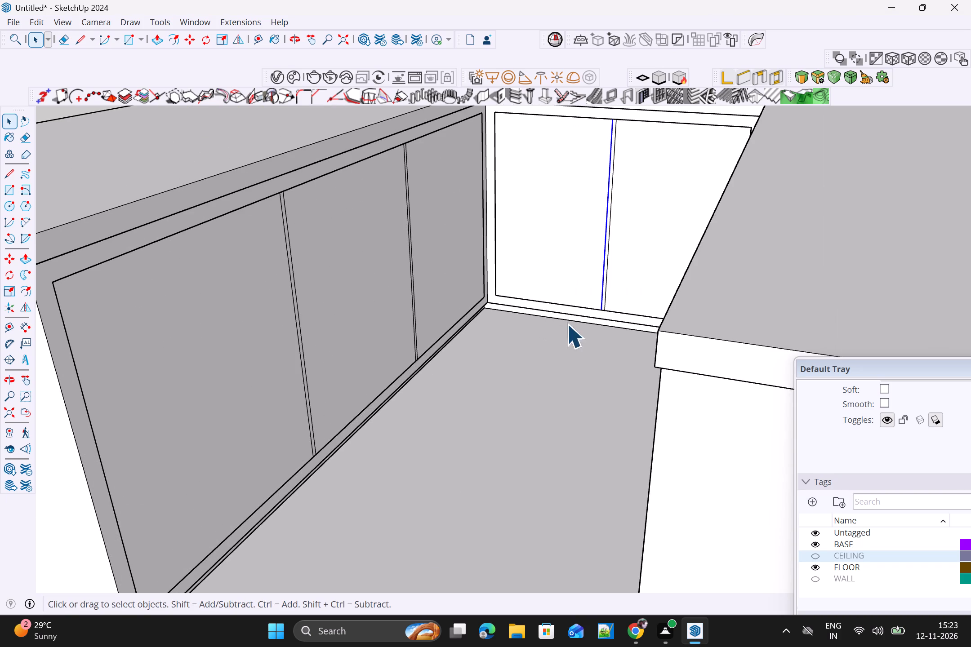
scroll(568, 332, down, 3)
middle_drag(569, 337, 624, 224)
scroll(571, 352, up, 5)
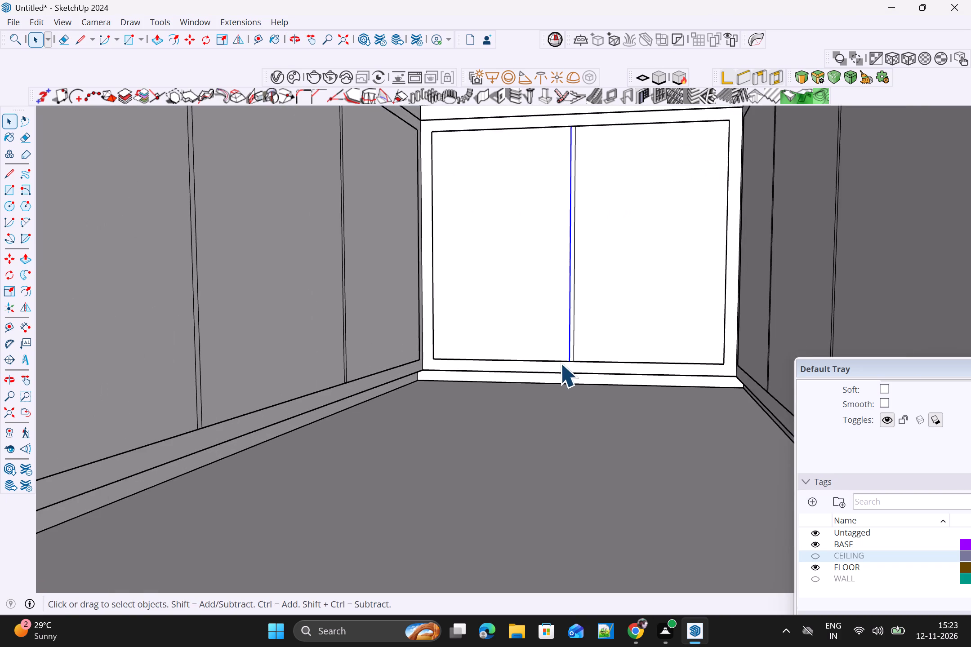
scroll(560, 363, up, 3)
middle_drag(561, 369, 588, 334)
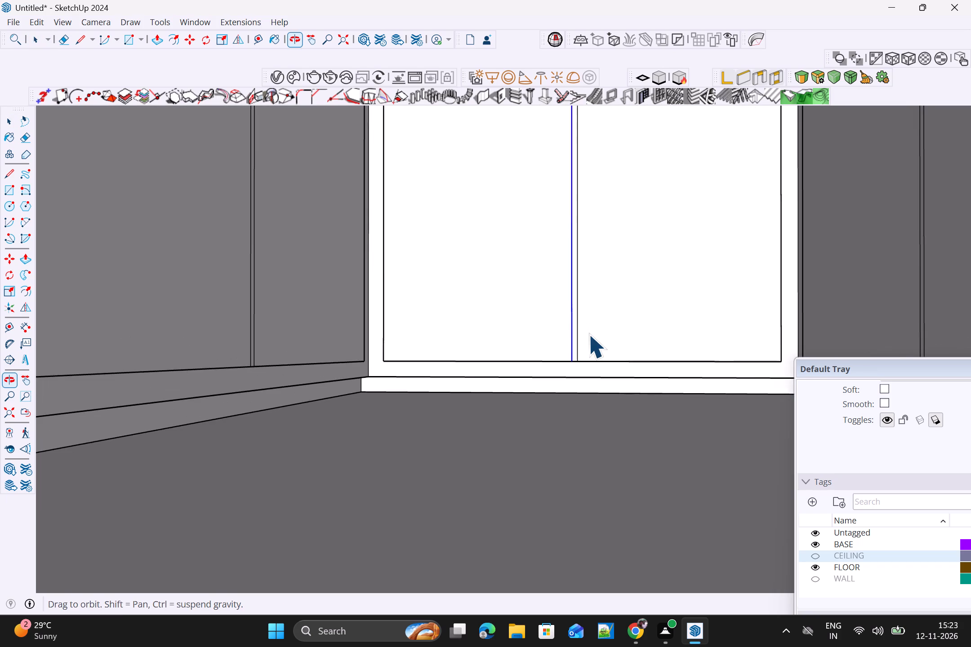
middle_drag(588, 334, 588, 338)
middle_drag(588, 328, 586, 334)
scroll(590, 323, up, 1)
scroll(592, 317, down, 9)
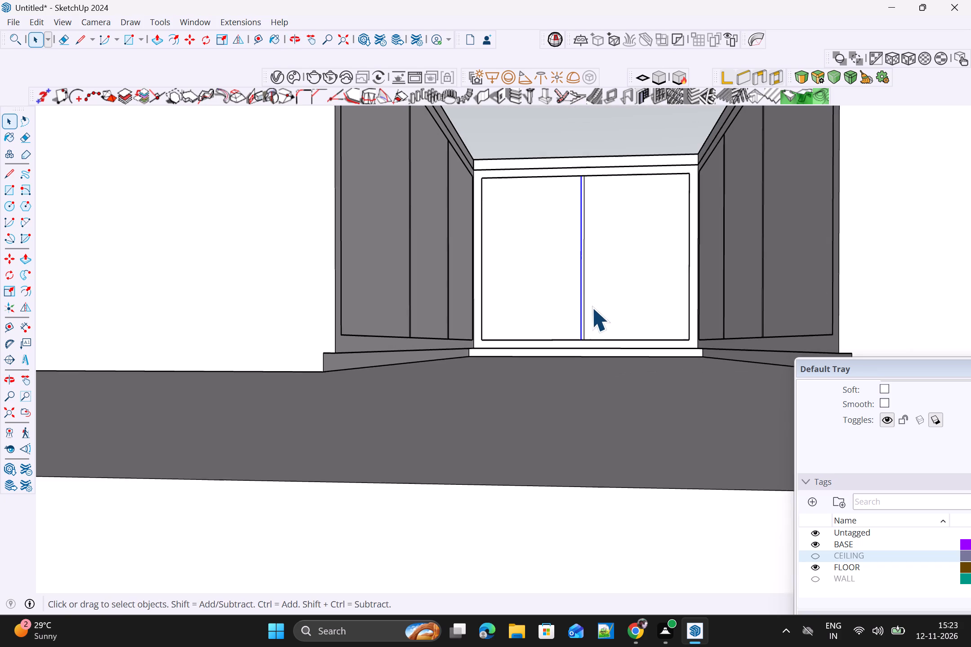
Push the narrow door-gap strip on the BASE's middle section inward with Push/Pull to form a vertical recessed groove between its two doors.
scroll(571, 257, up, 12)
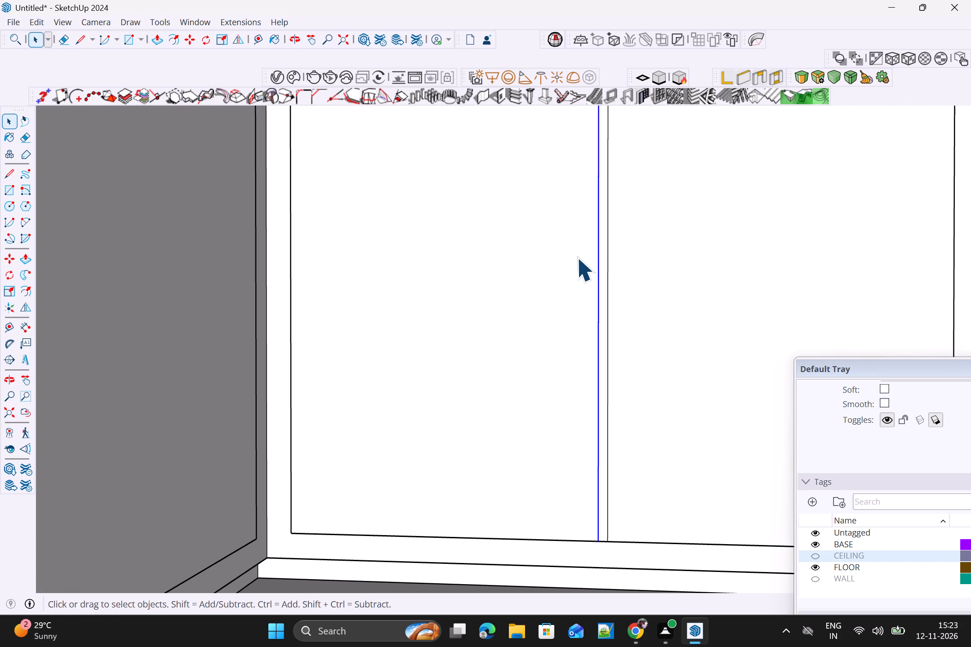
key(p)
scroll(592, 247, up, 2)
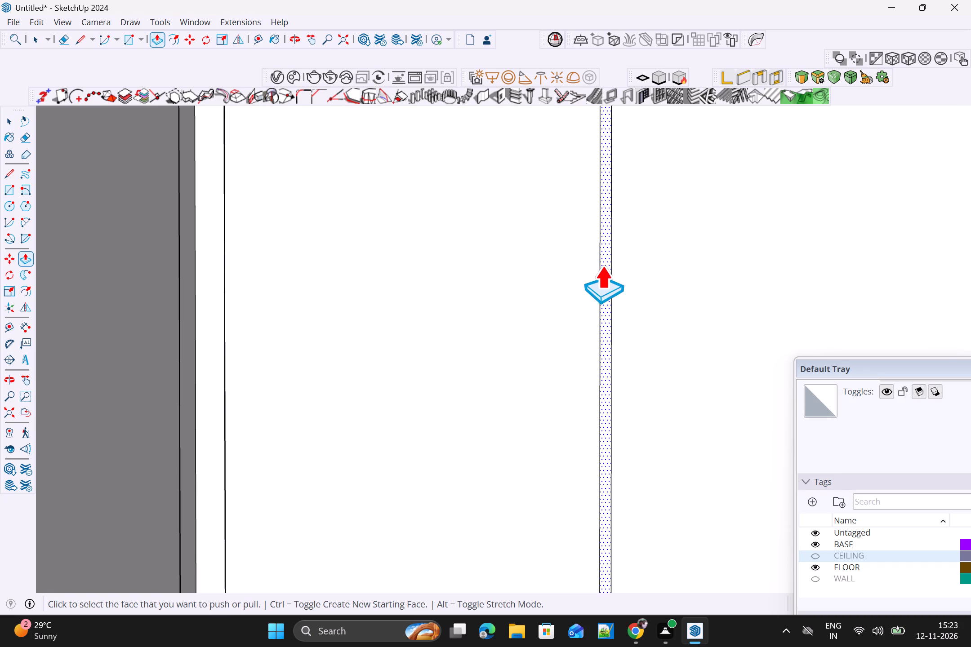
click(602, 265)
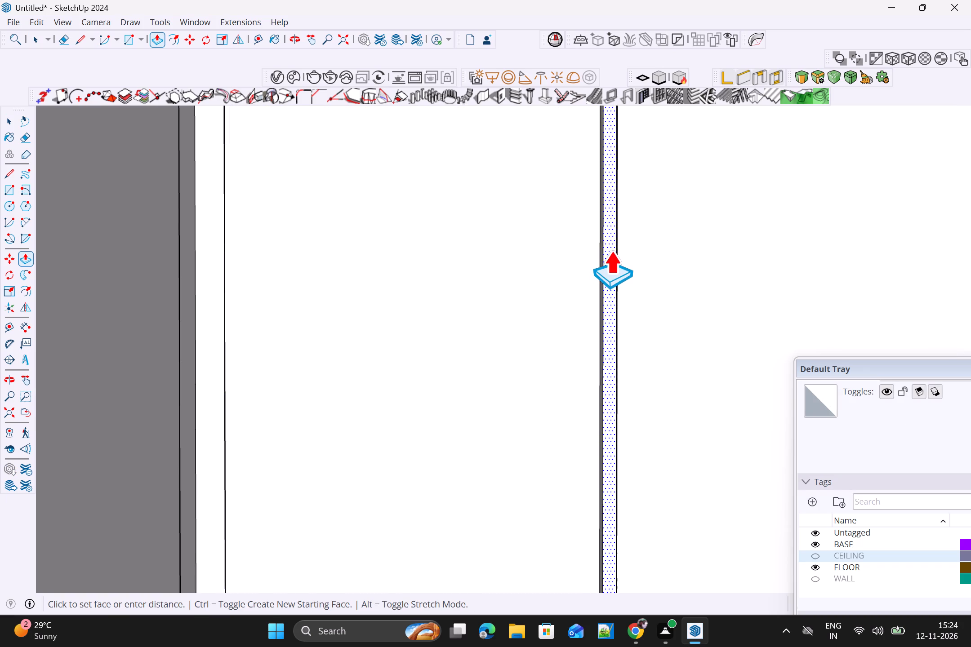
middle_drag(611, 256, 602, 411)
scroll(602, 411, up, 1)
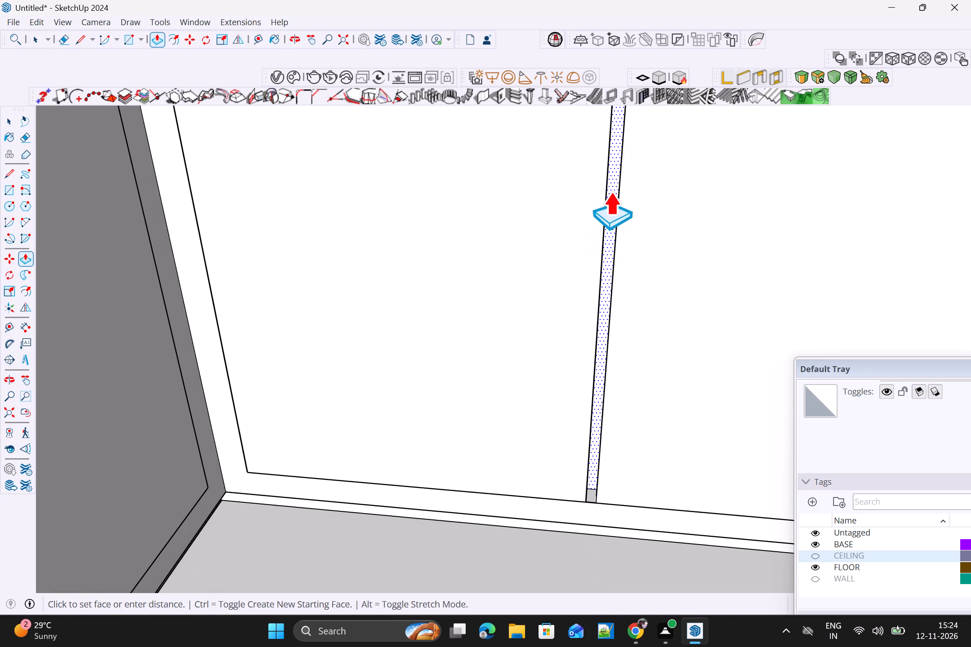
scroll(615, 175, up, 3)
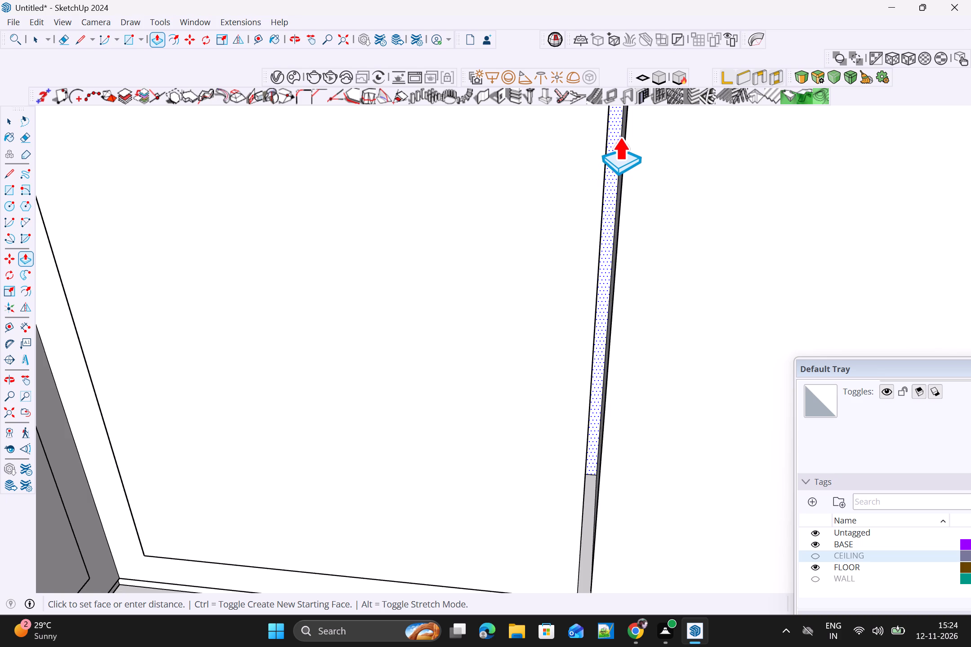
scroll(620, 134, down, 4)
middle_drag(621, 137, 579, 209)
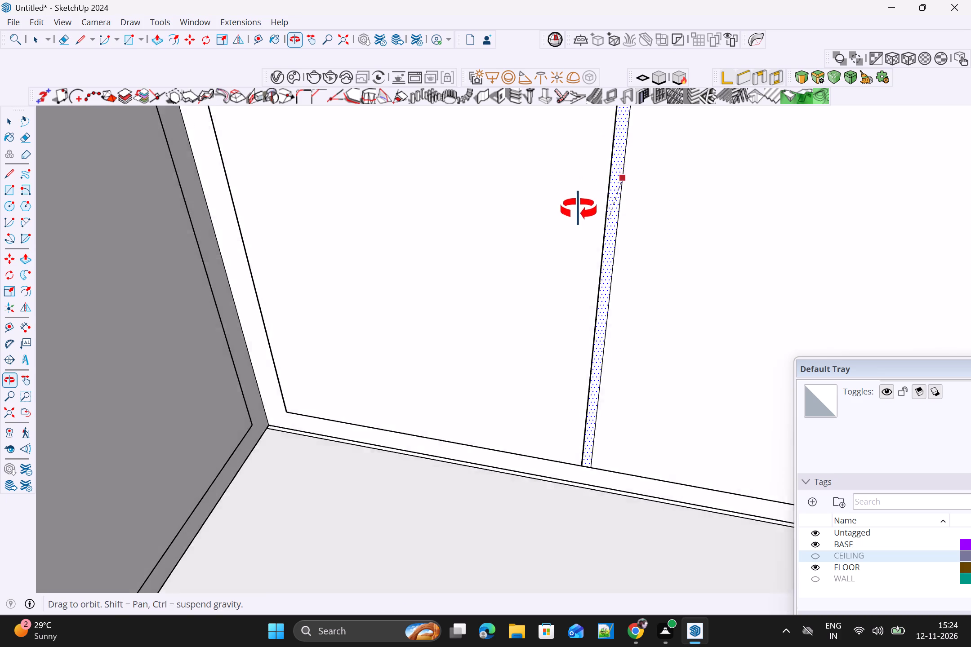
middle_drag(579, 209, 565, 224)
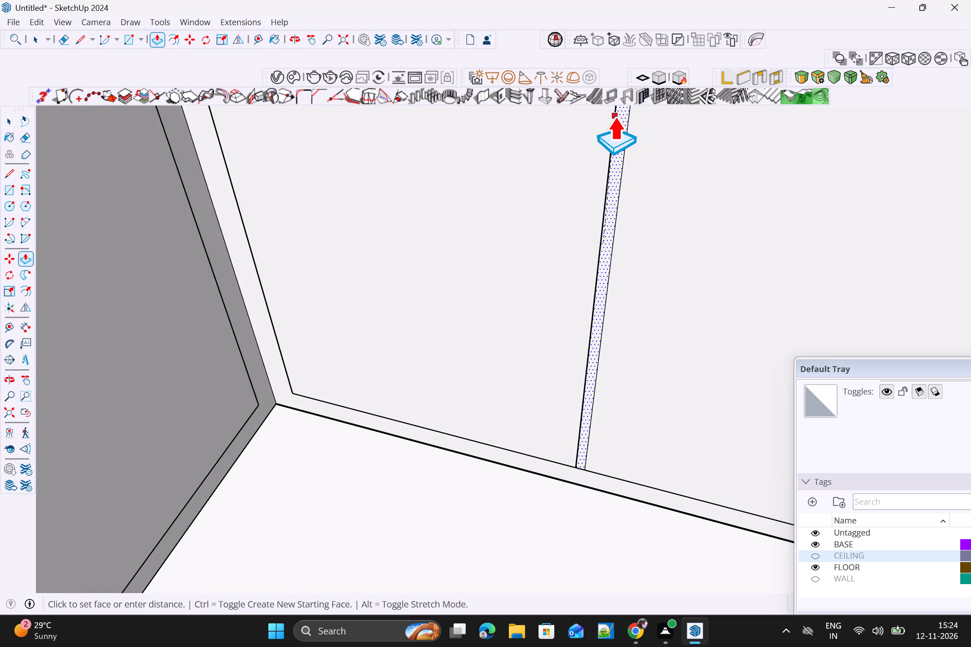
middle_drag(662, 137, 688, 160)
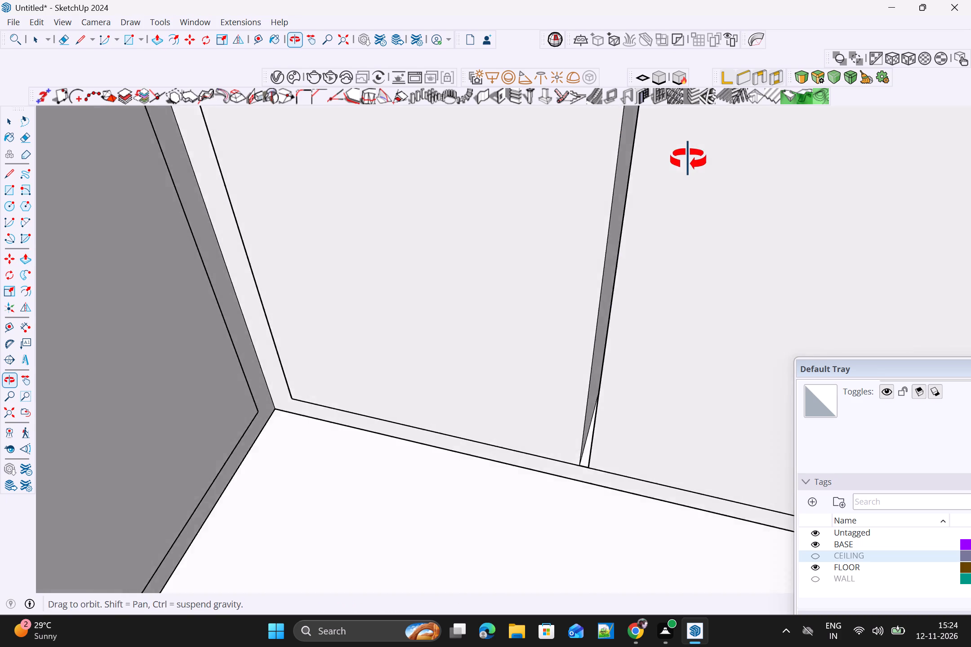
middle_drag(688, 160, 694, 164)
scroll(694, 163, up, 1)
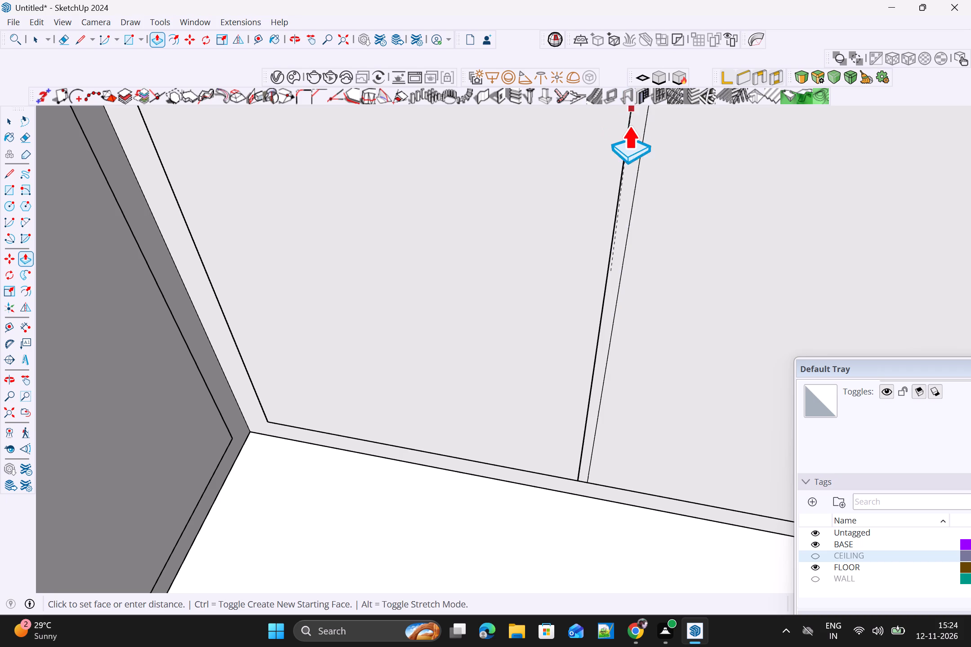
scroll(629, 135, down, 14)
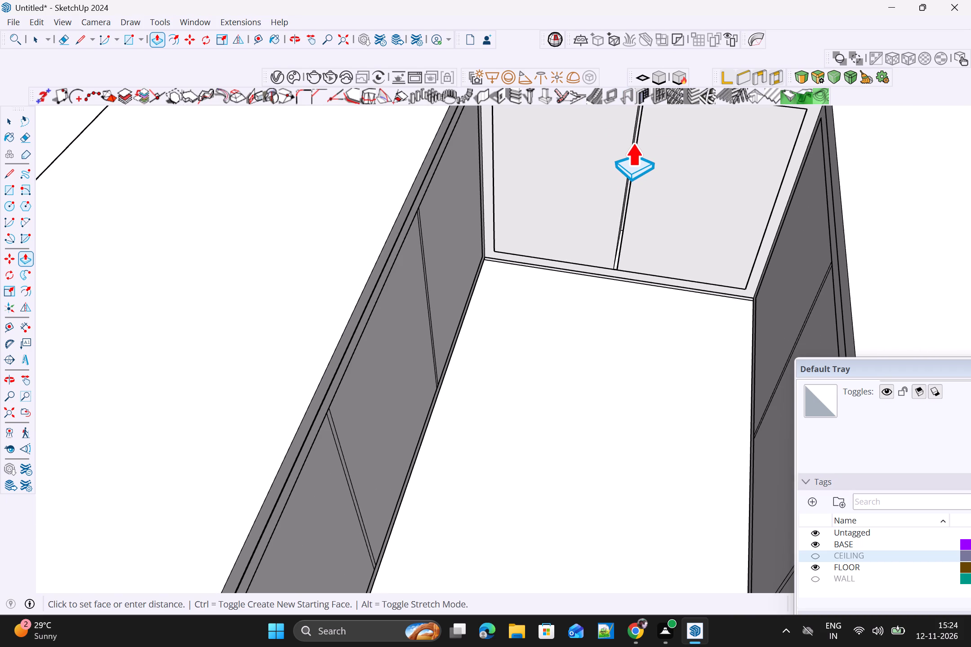
shift+middle_drag(634, 145, 634, 259)
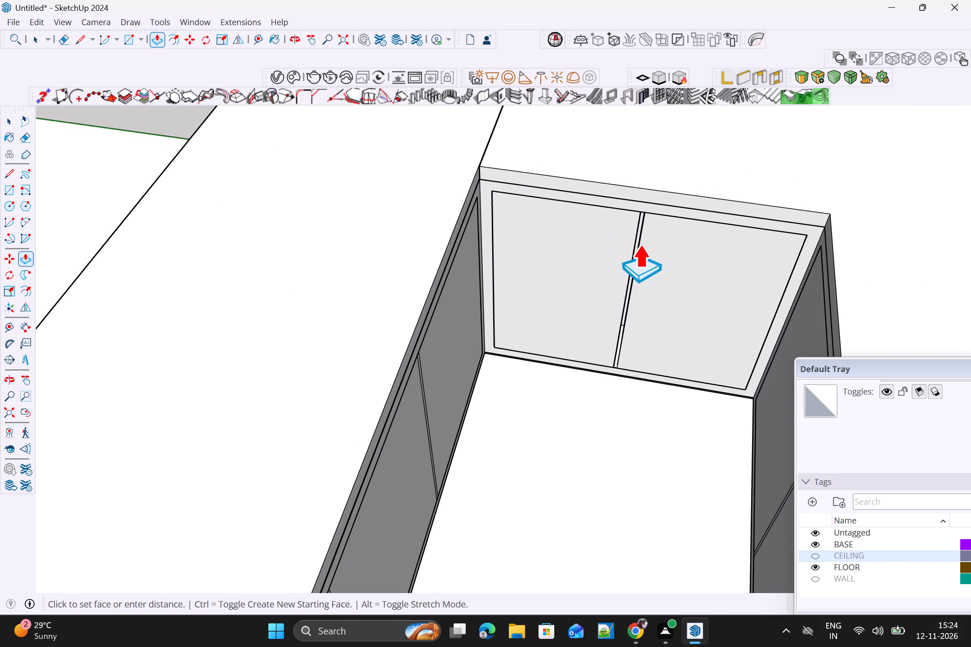
scroll(641, 242, up, 13)
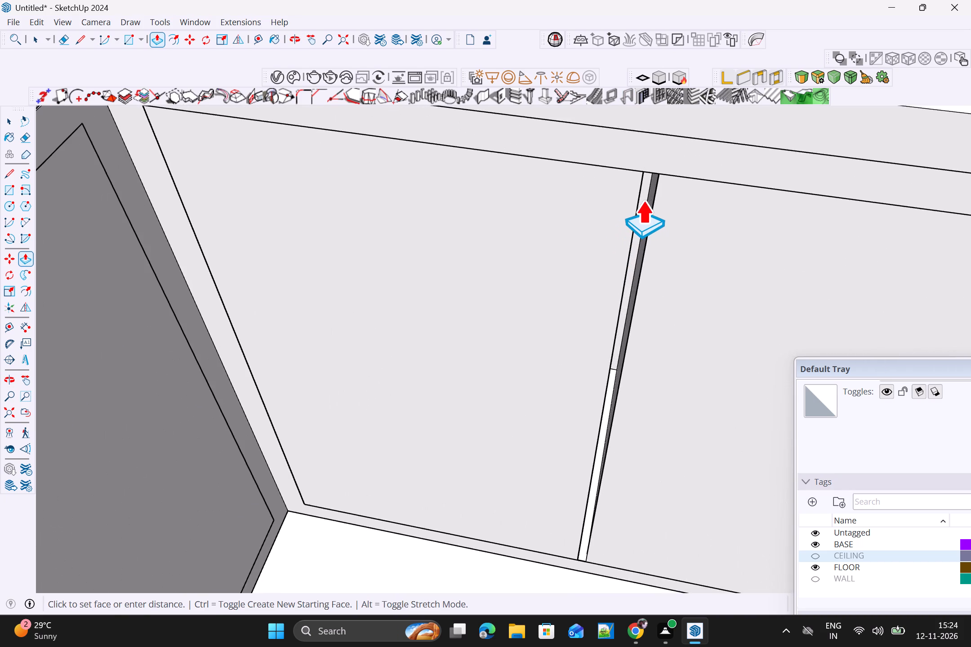
scroll(643, 199, up, 5)
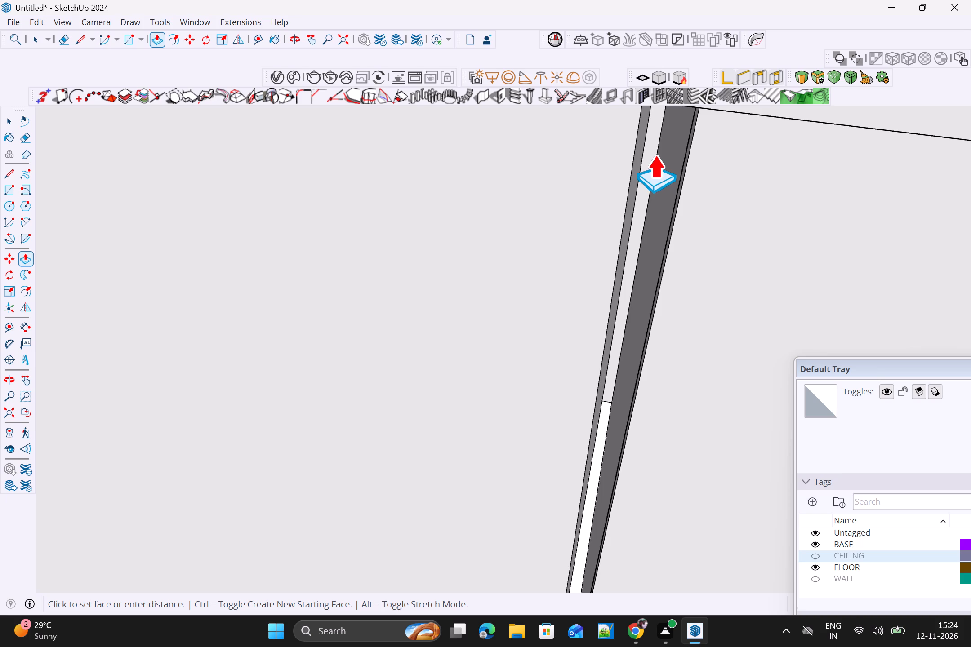
scroll(662, 120, down, 4)
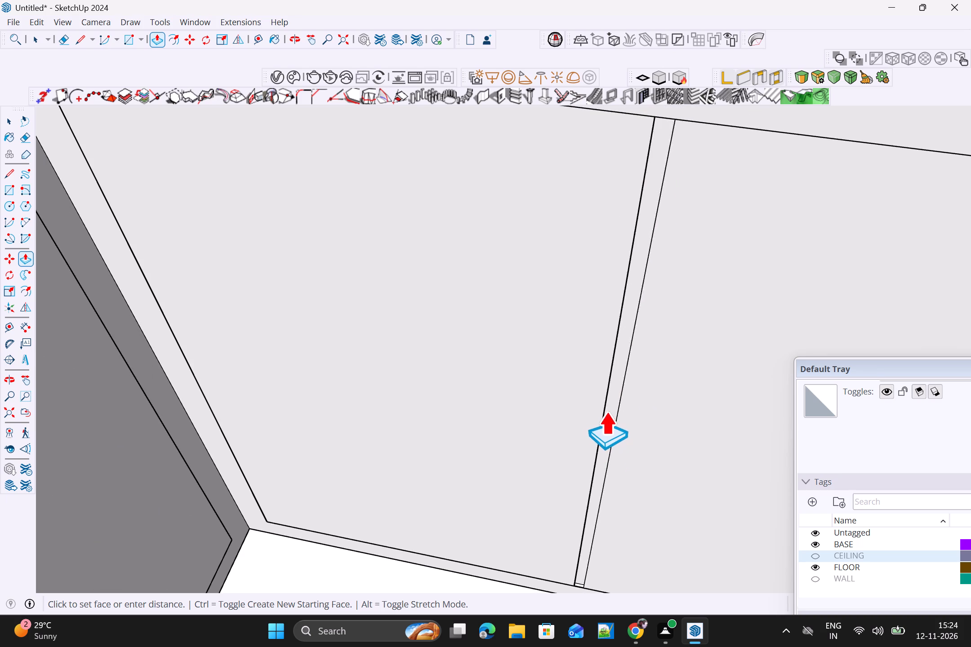
scroll(612, 381, down, 3)
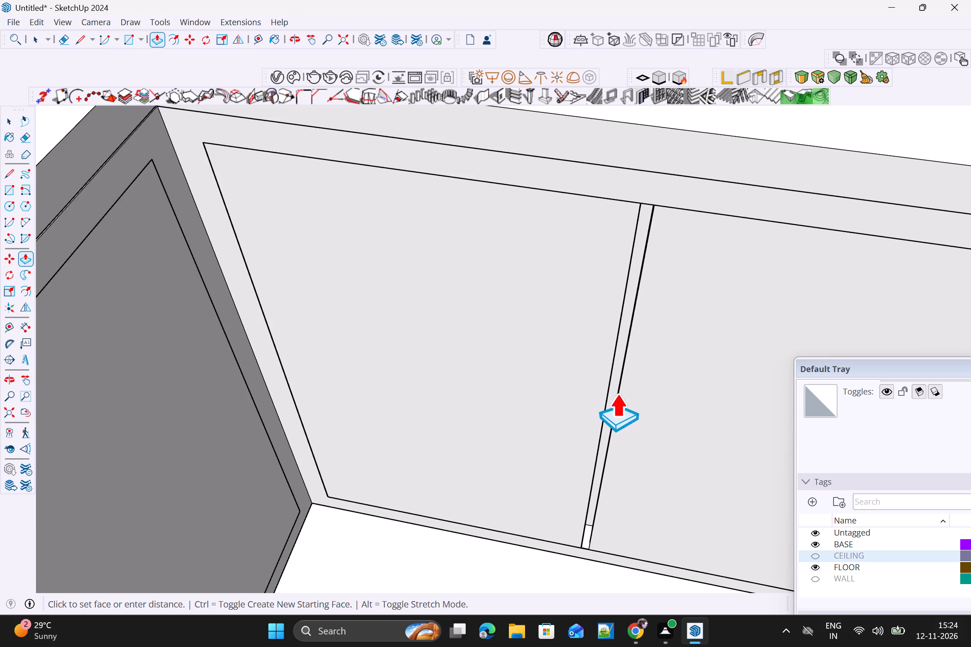
middle_drag(617, 393, 655, 292)
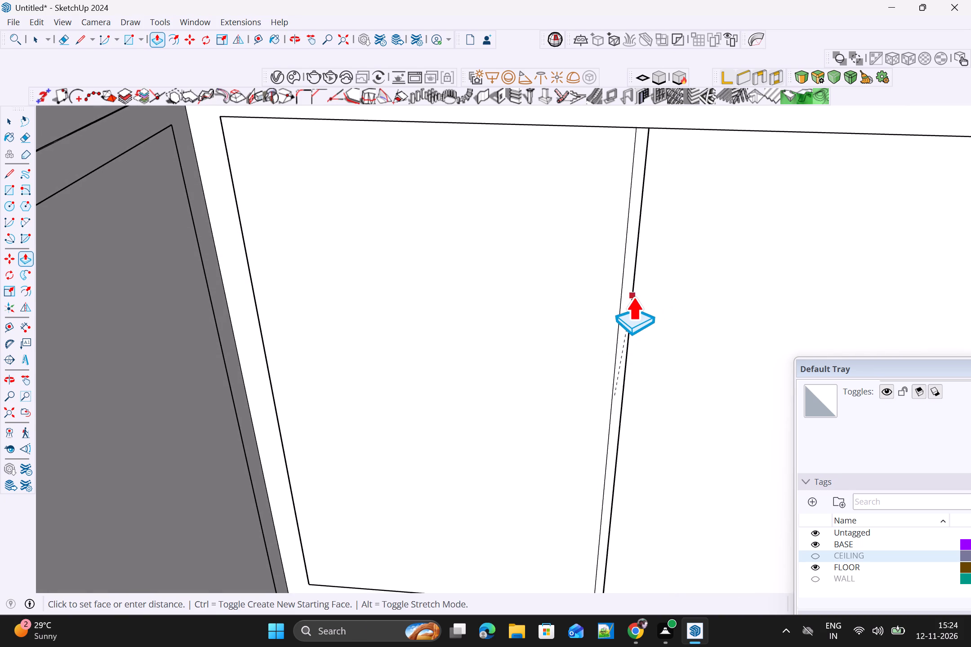
click(628, 284)
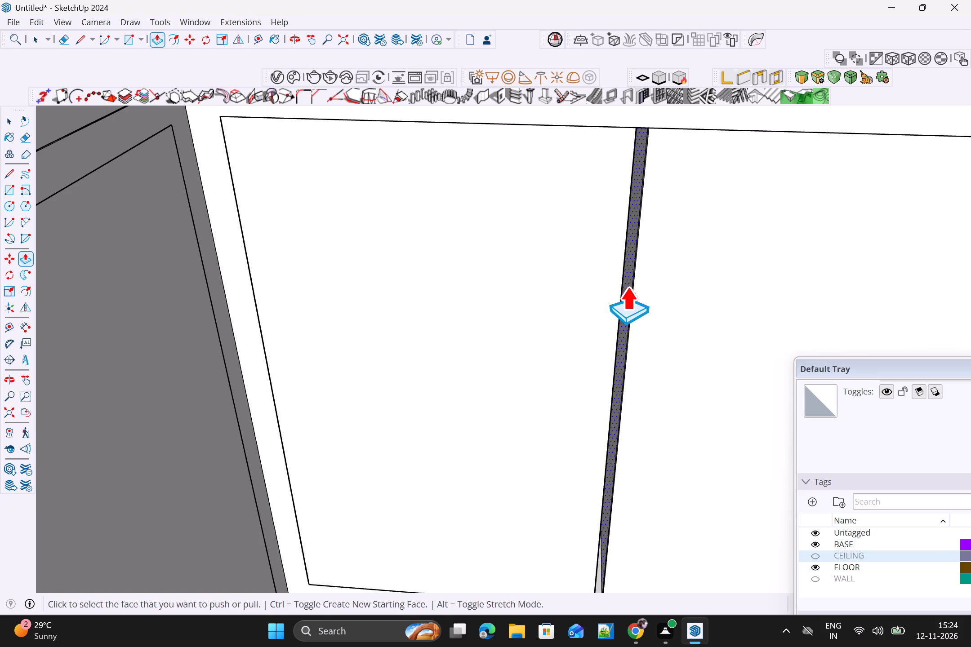
Push the adjoining arm's door-gap strip nearest the middle-section corner inward with Push/Pull to form a vertical recessed groove.
scroll(628, 293, down, 4)
middle_drag(628, 361, 610, 347)
scroll(616, 315, up, 1)
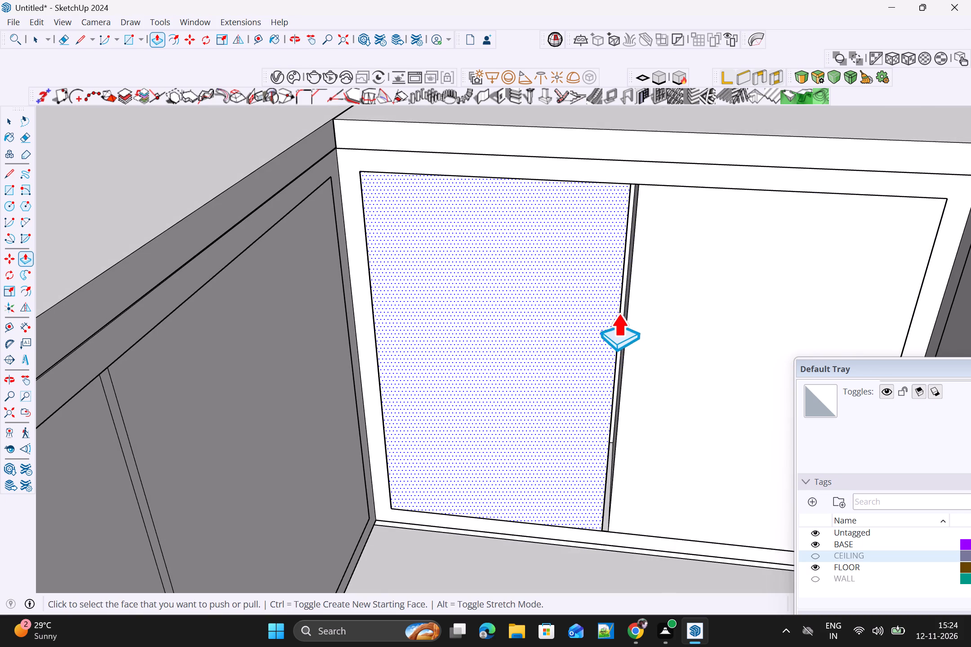
scroll(611, 320, down, 9)
middle_drag(591, 360, 368, 352)
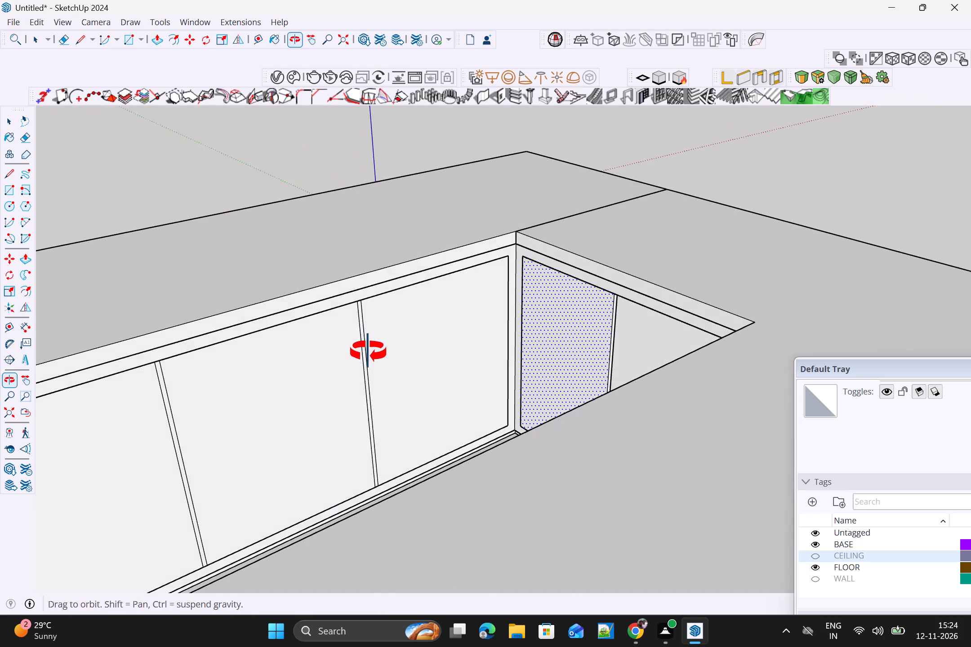
middle_drag(368, 352, 829, 378)
scroll(666, 298, up, 1)
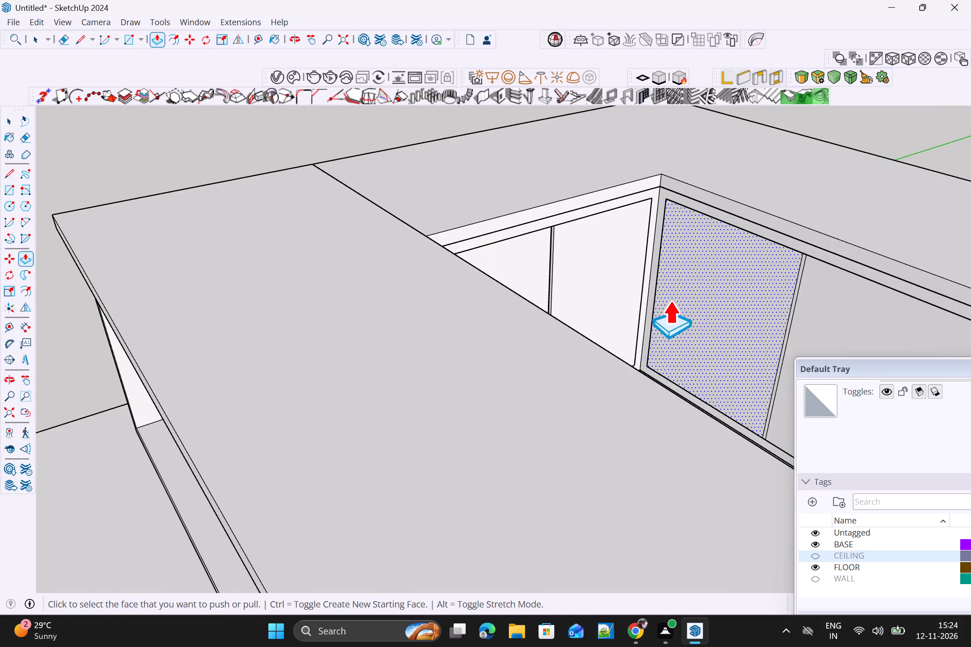
middle_drag(692, 318, 807, 320)
scroll(734, 233, up, 4)
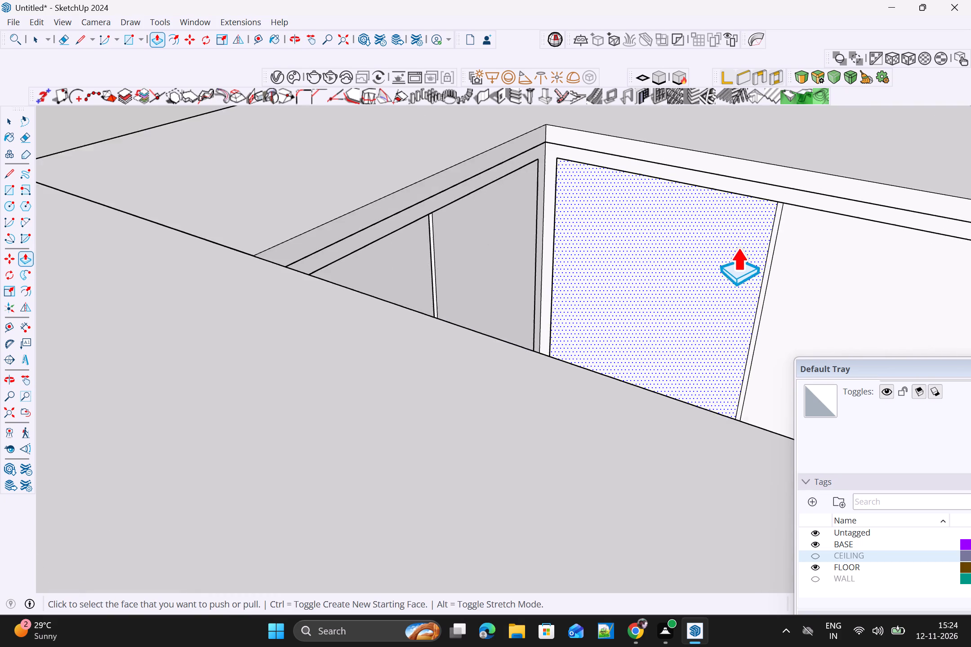
scroll(740, 255, up, 5)
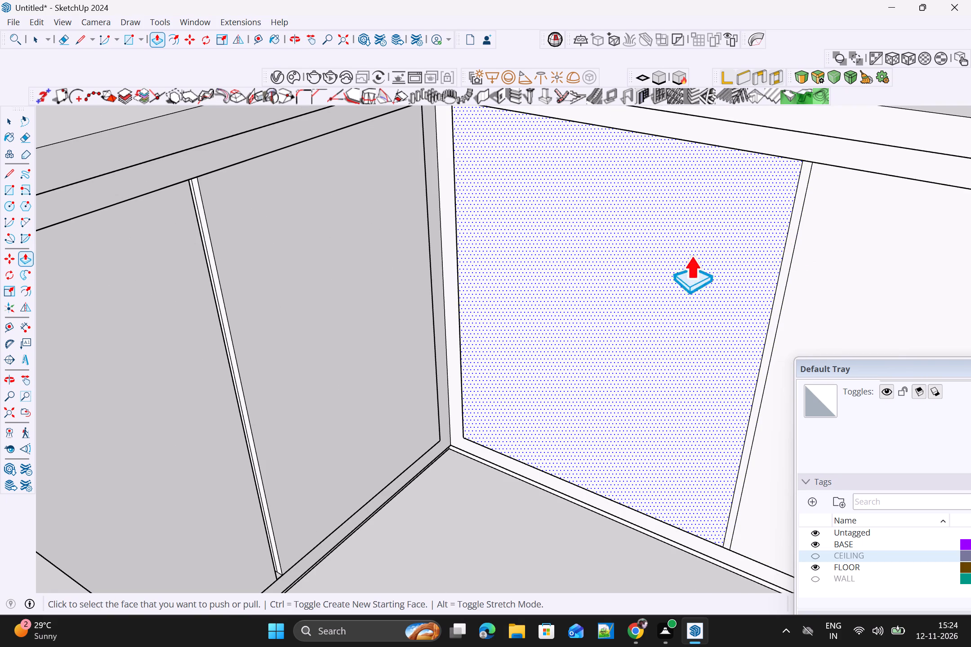
scroll(665, 256, down, 4)
scroll(559, 251, down, 3)
middle_drag(562, 260, 683, 287)
scroll(683, 284, up, 1)
scroll(633, 233, up, 3)
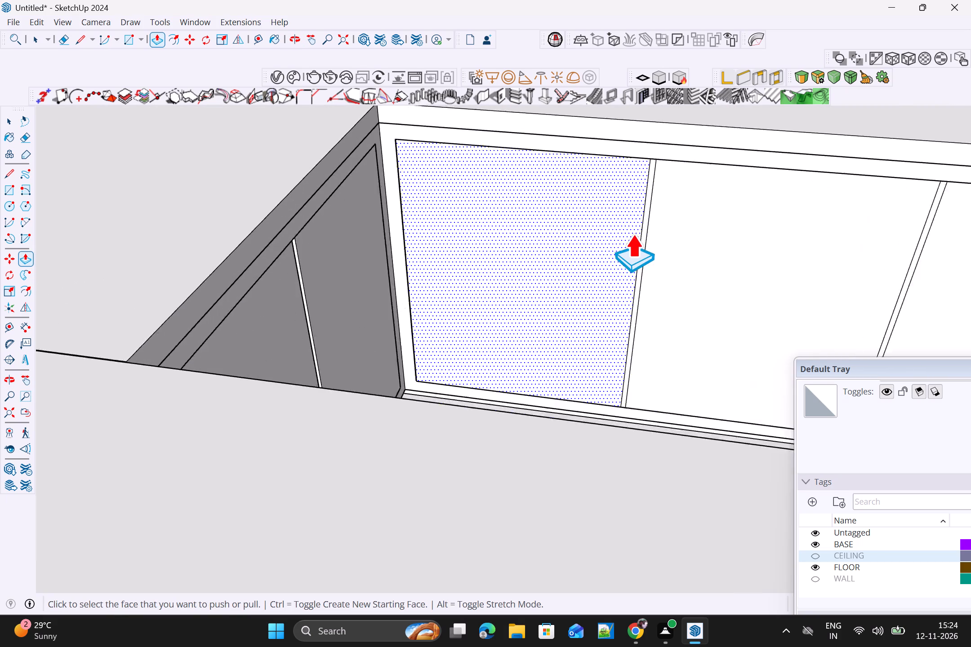
scroll(633, 233, up, 5)
click(652, 240)
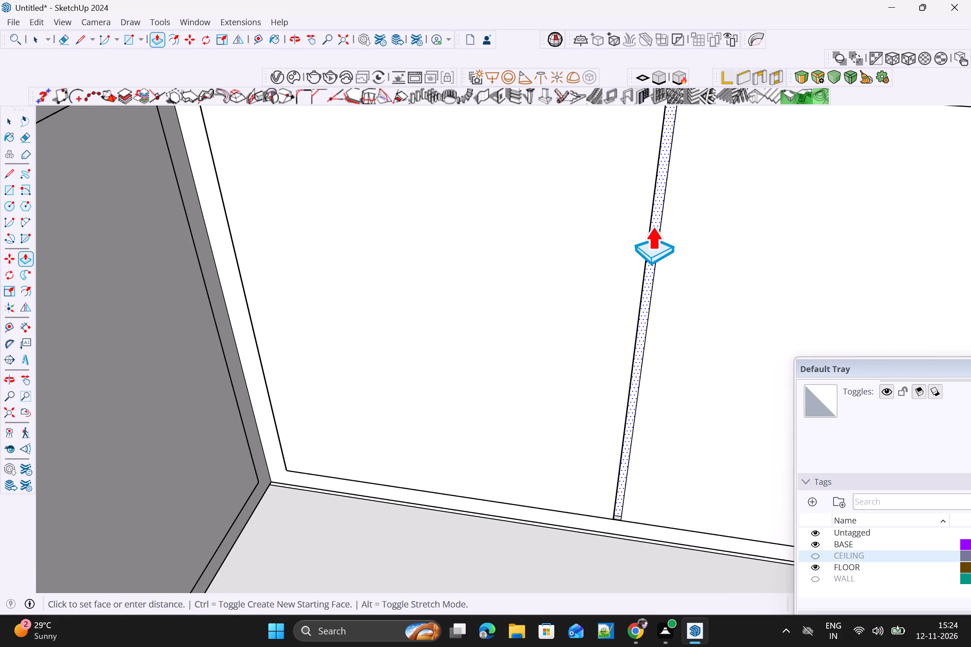
scroll(656, 187, up, 4)
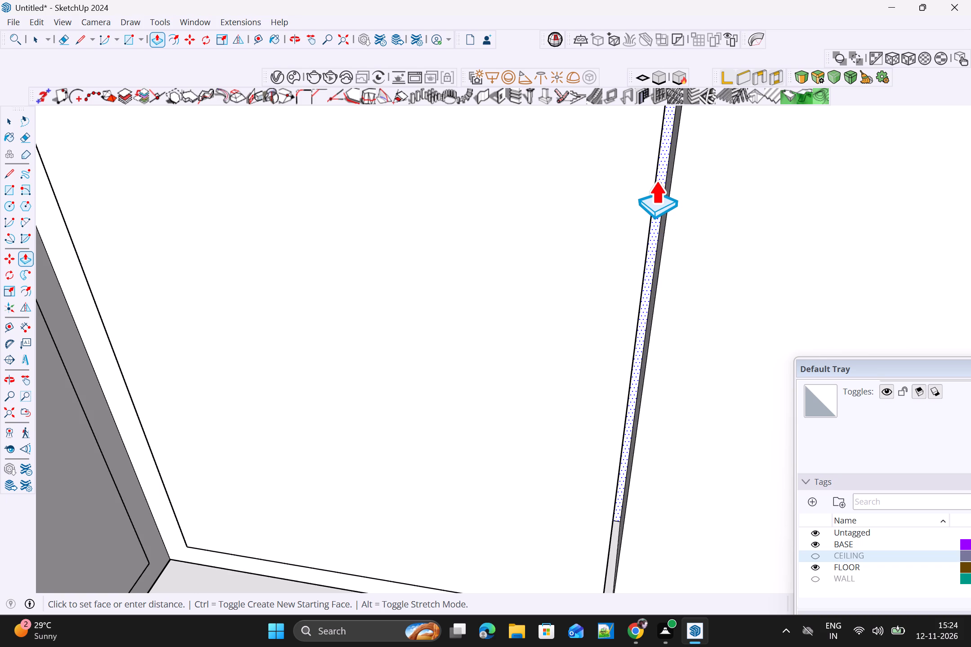
scroll(660, 172, up, 8)
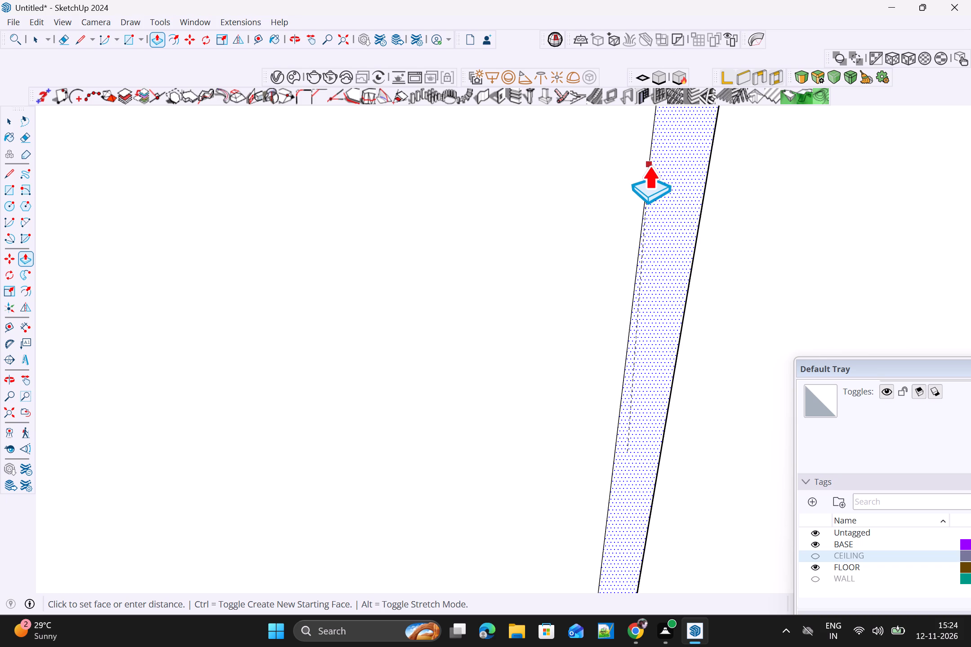
scroll(662, 166, down, 3)
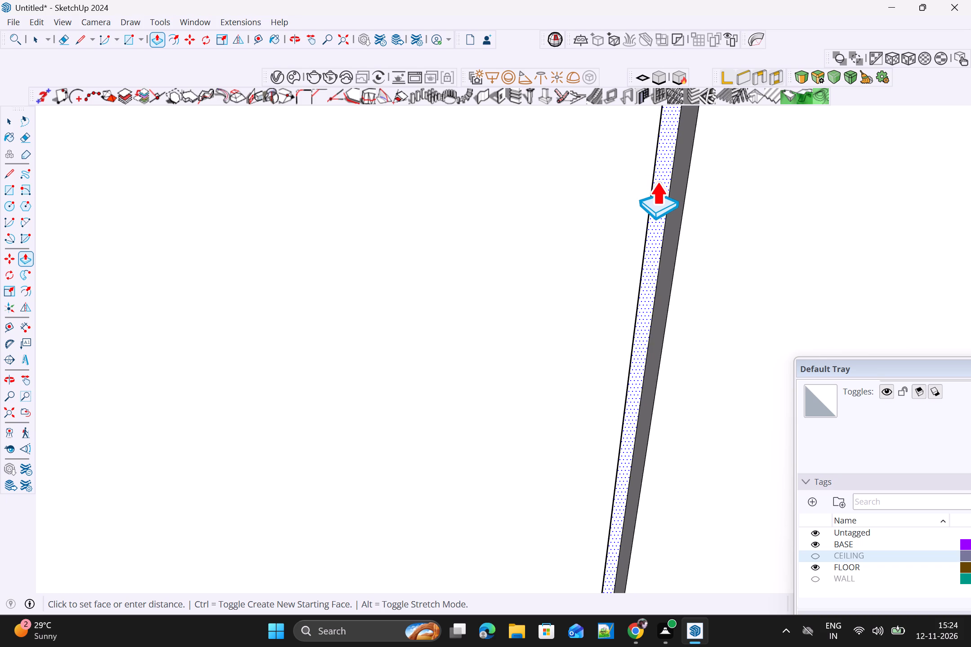
middle_drag(657, 181, 625, 190)
middle_click(650, 218)
middle_drag(632, 223, 665, 245)
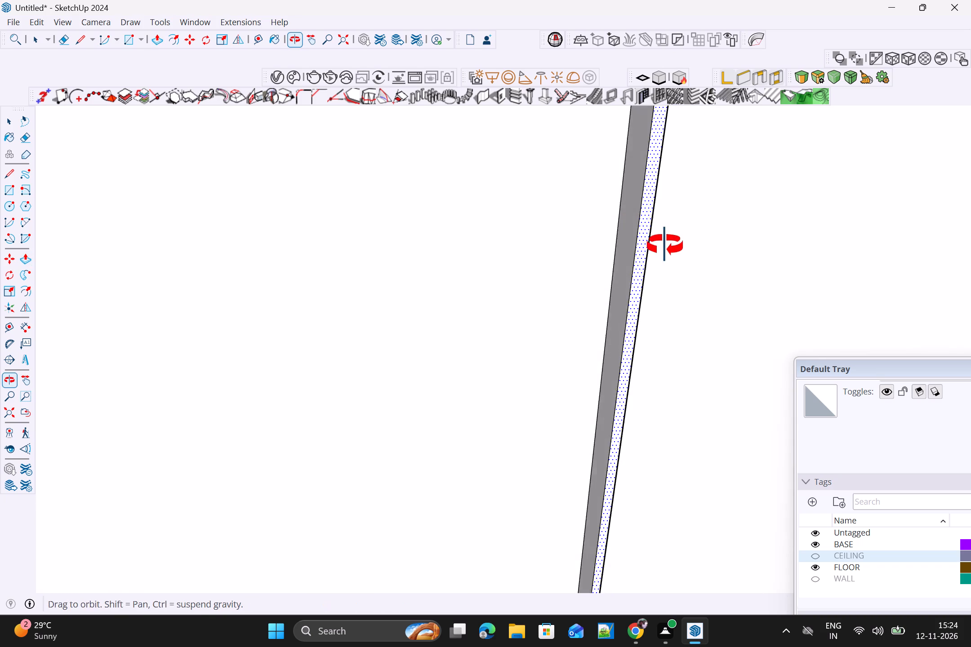
middle_drag(665, 245, 665, 246)
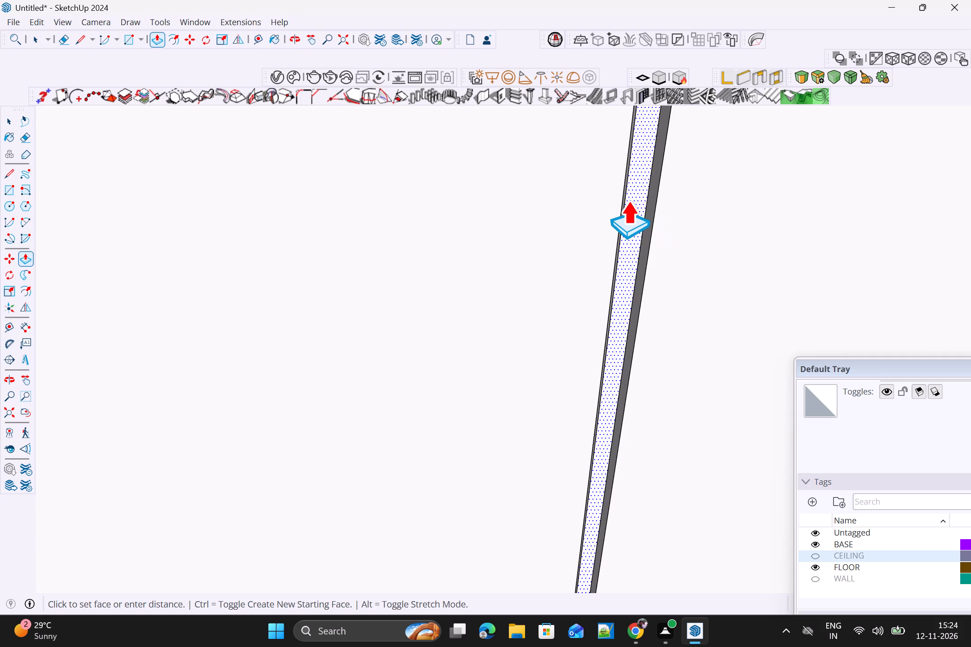
scroll(644, 200, up, 8)
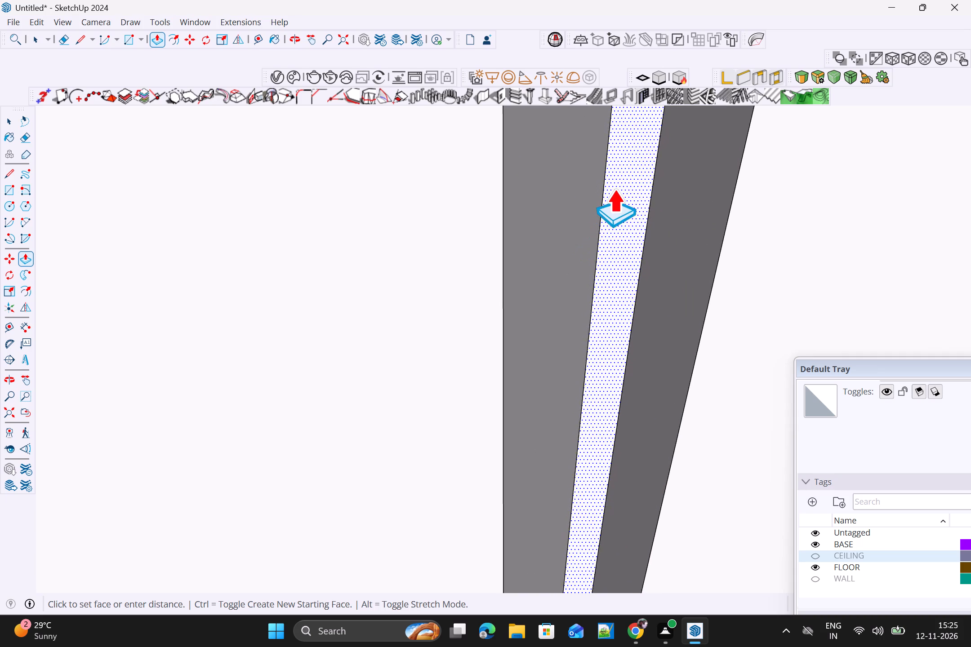
scroll(615, 188, down, 9)
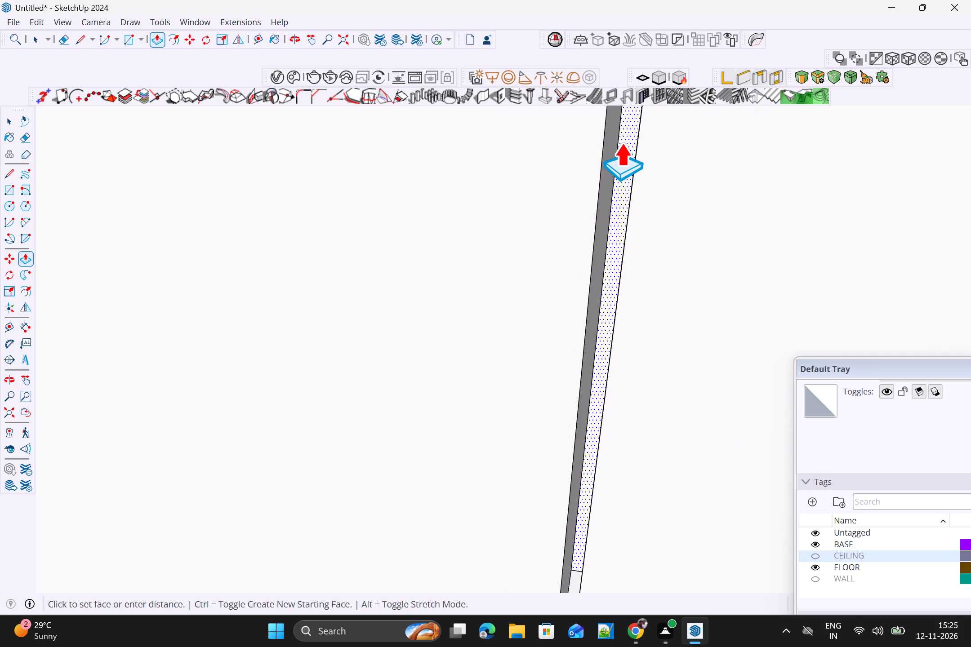
scroll(622, 142, down, 8)
scroll(609, 177, up, 4)
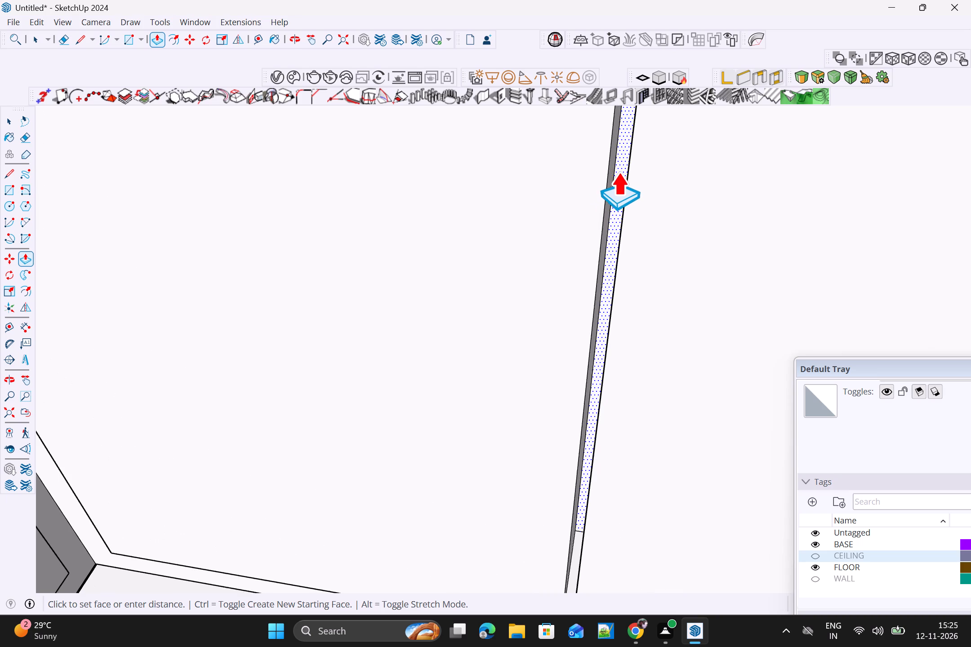
scroll(623, 168, up, 4)
middle_drag(626, 182, 644, 187)
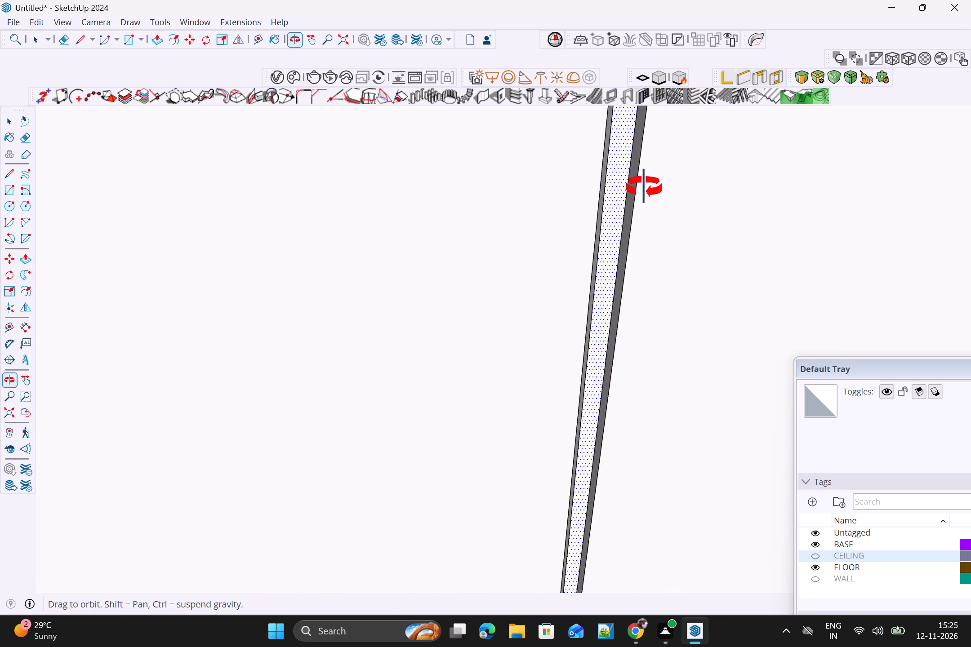
middle_drag(644, 187, 629, 213)
scroll(629, 213, up, 1)
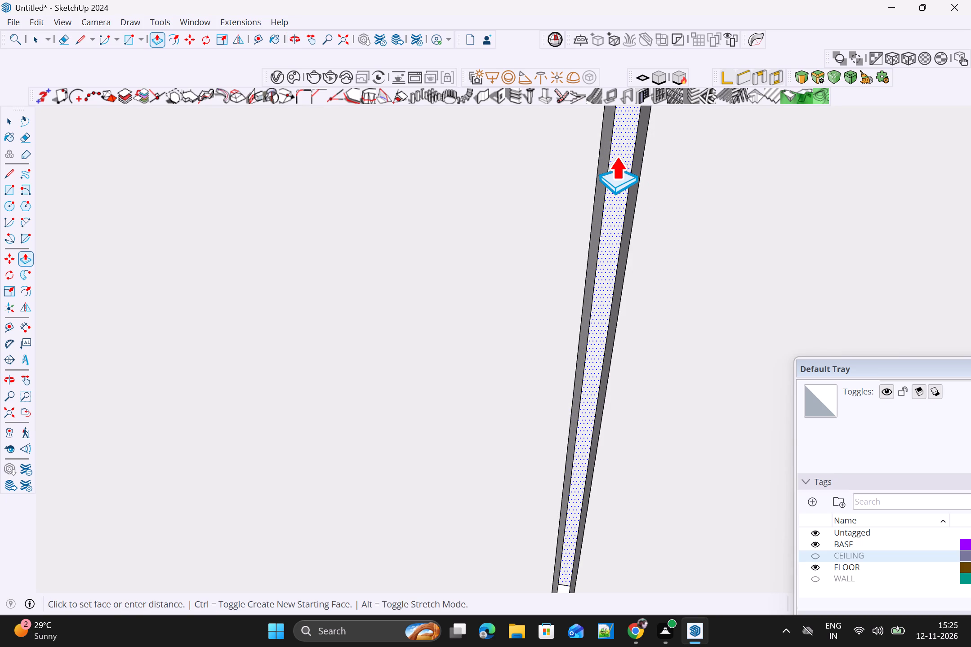
click(617, 155)
scroll(623, 172, down, 6)
scroll(620, 309, down, 2)
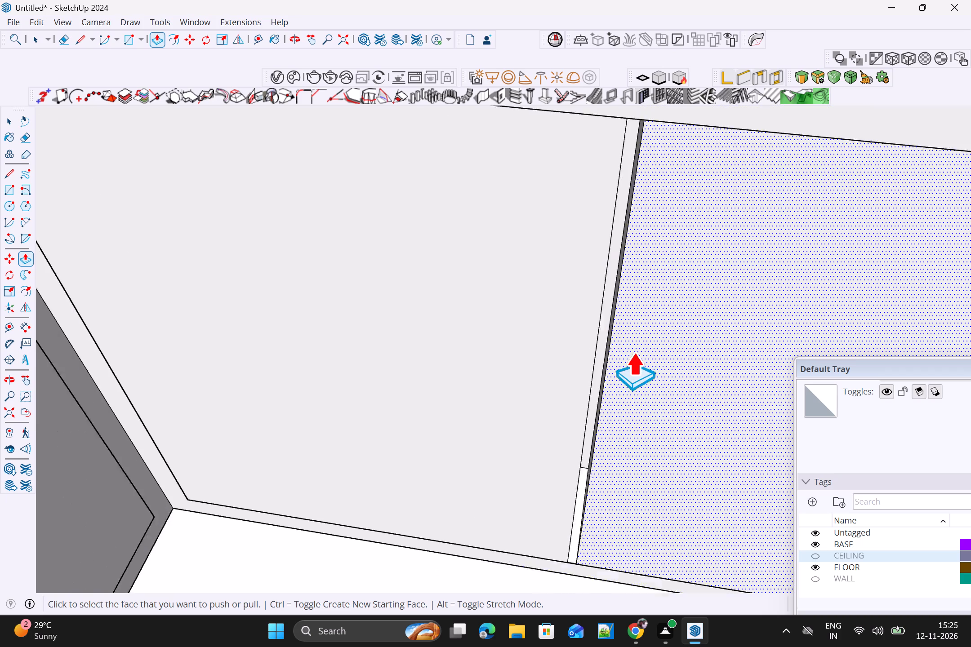
Push the arm's other door-gap strip, farther from the middle-section corner, inward to the same depth with Push/Pull, forming a second vertical groove.
scroll(634, 351, down, 13)
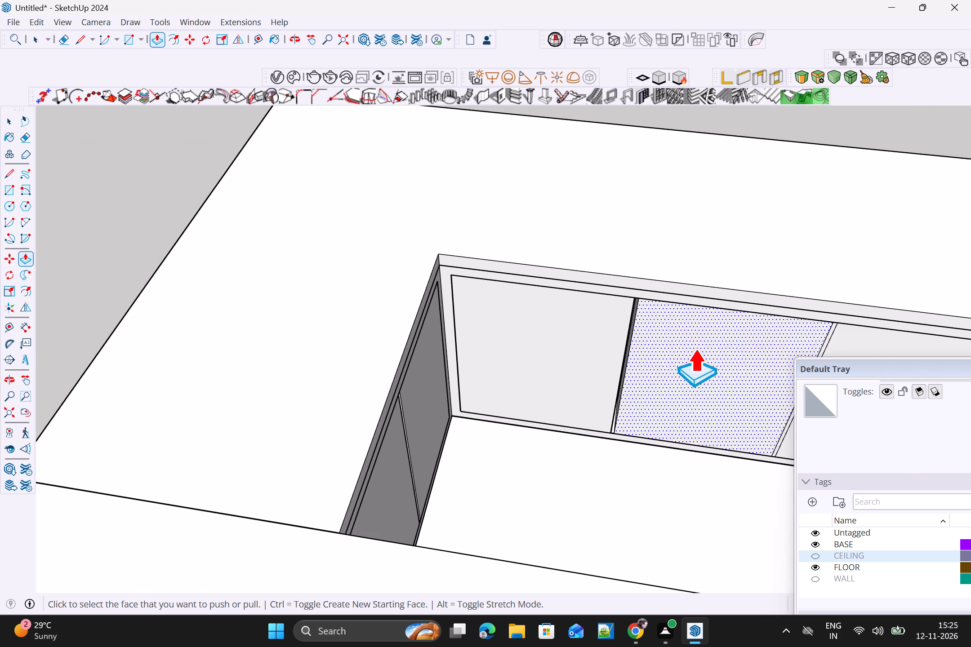
shift+middle_drag(687, 372, 539, 342)
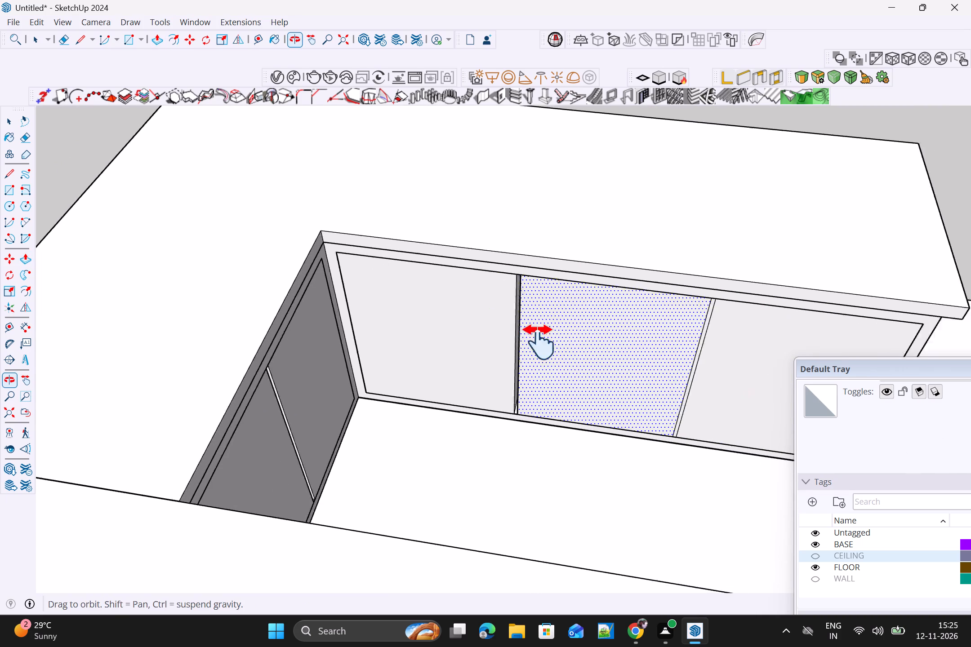
shift+middle_drag(539, 342, 528, 336)
scroll(624, 332, up, 3)
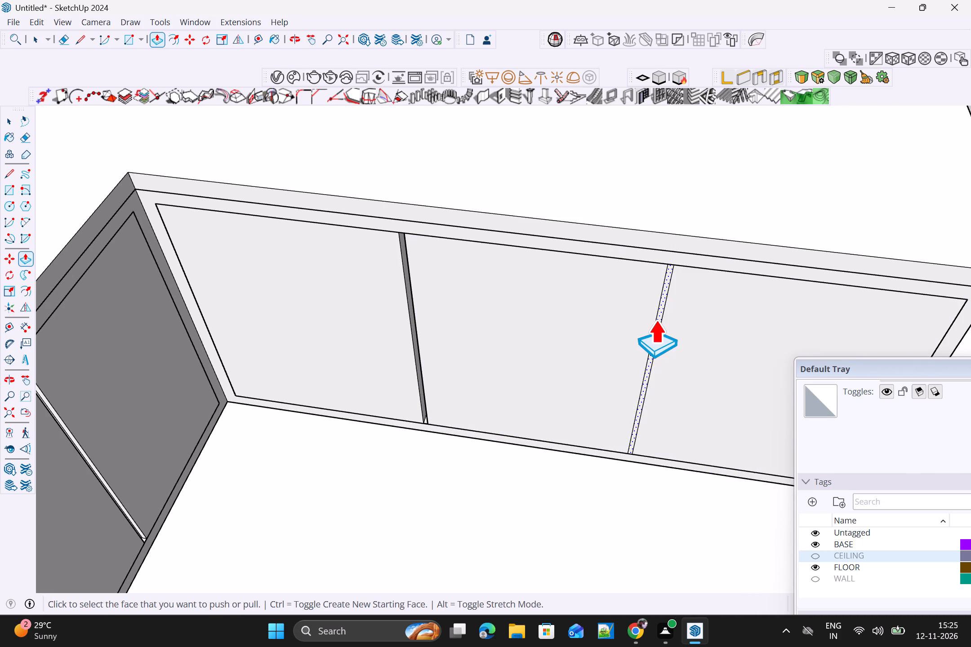
scroll(663, 319, up, 3)
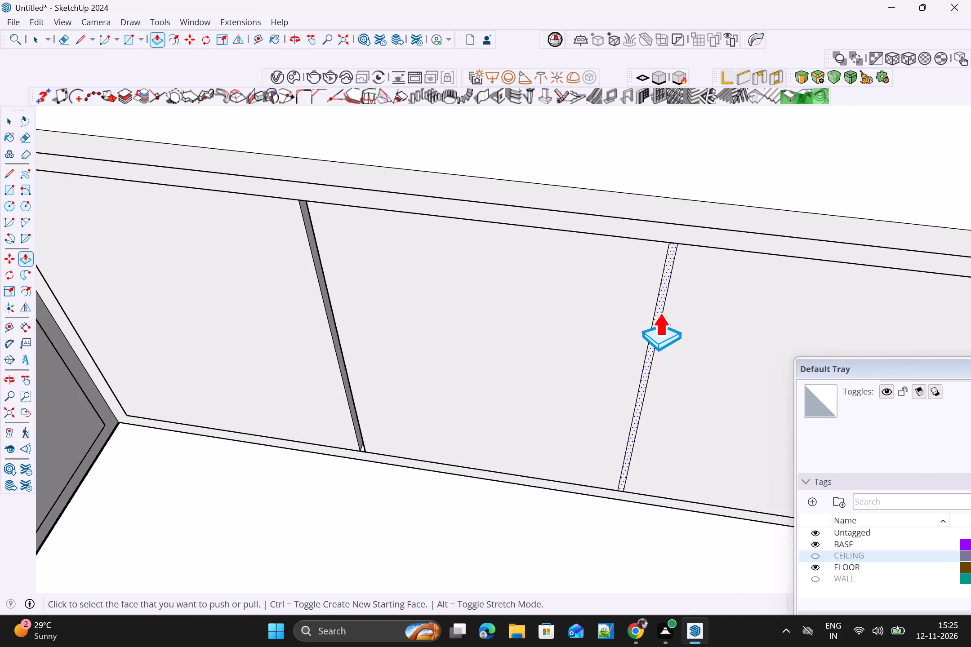
double_click(660, 312)
Examine the U-shaped BASE's door panels and recessed gaps from several angles.
scroll(660, 319, down, 4)
scroll(662, 362, down, 4)
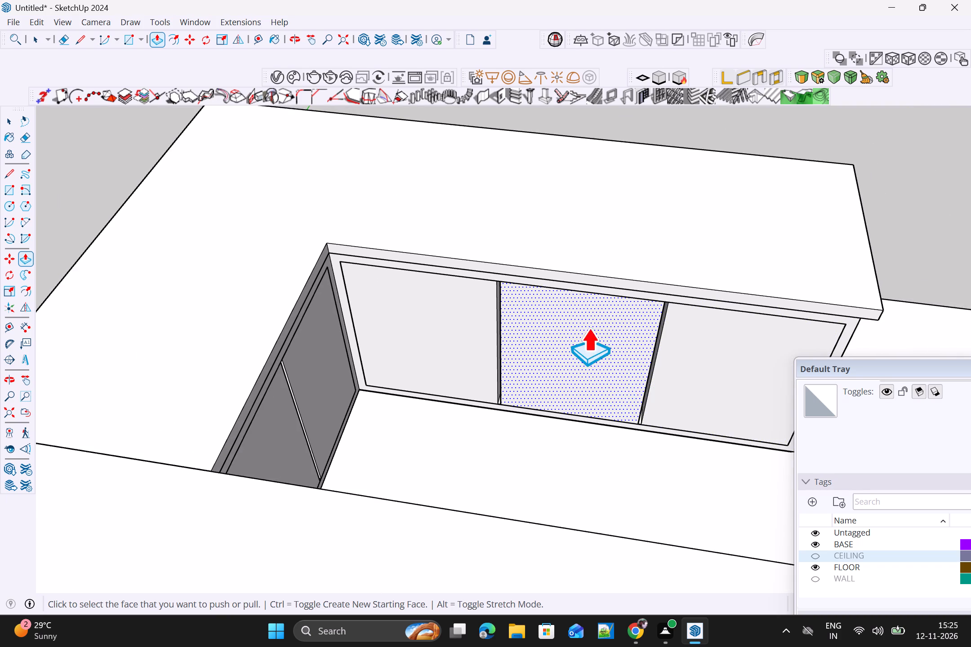
scroll(618, 328, down, 11)
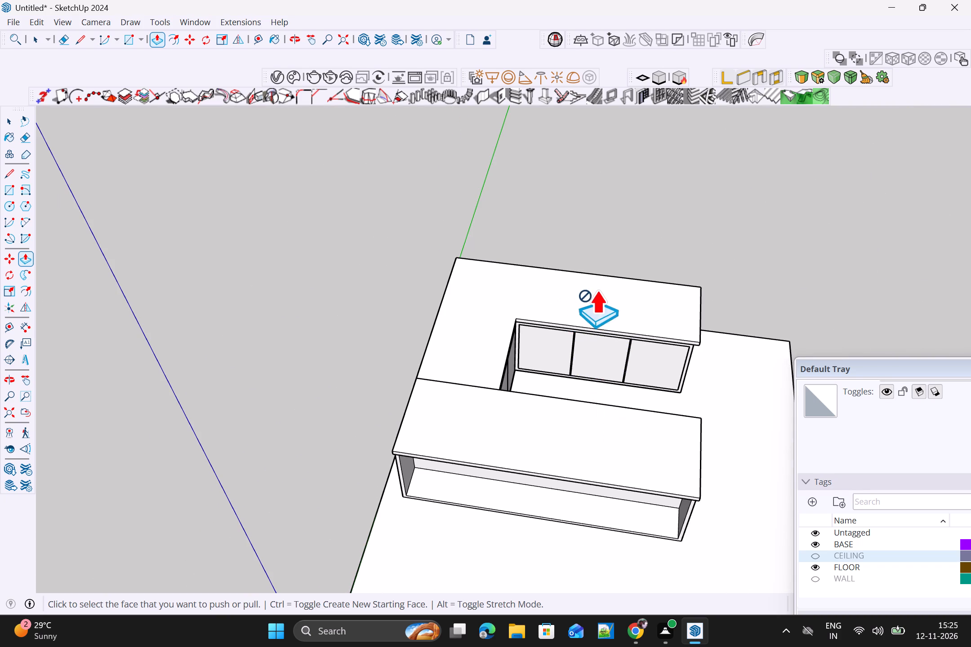
scroll(660, 315, down, 4)
scroll(689, 371, up, 1)
middle_drag(688, 373, 365, 284)
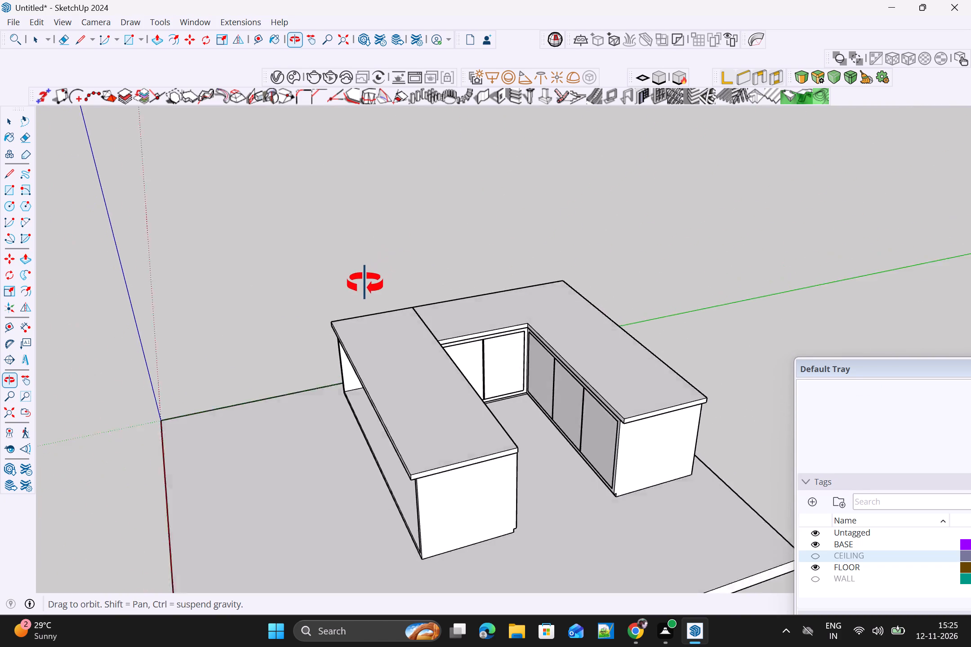
middle_drag(365, 284, 468, 297)
middle_drag(713, 265, 724, 316)
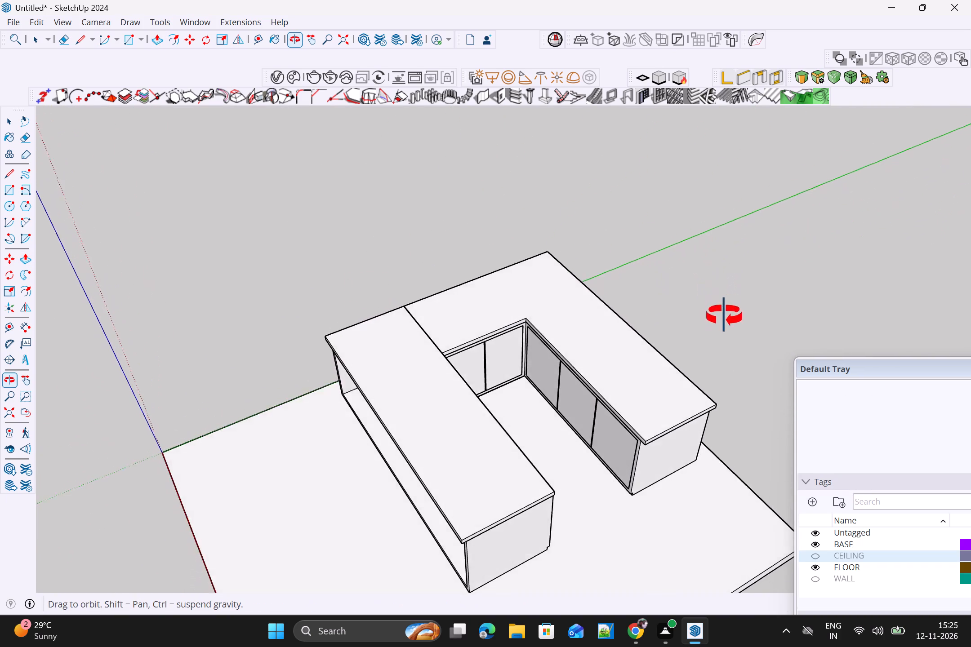
middle_drag(724, 316, 829, 254)
Leave editing of the BASE group and select it as a whole.
key(space)
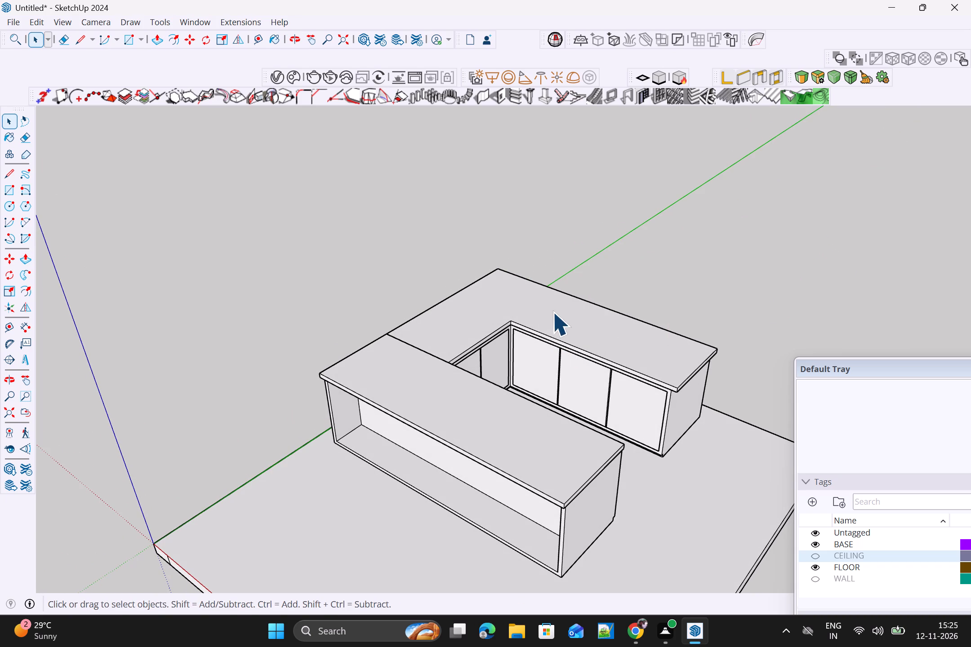
drag(548, 333, 548, 337)
drag(538, 341, 538, 352)
drag(534, 345, 534, 352)
click(571, 384)
drag(771, 261, 771, 273)
scroll(770, 267, down, 5)
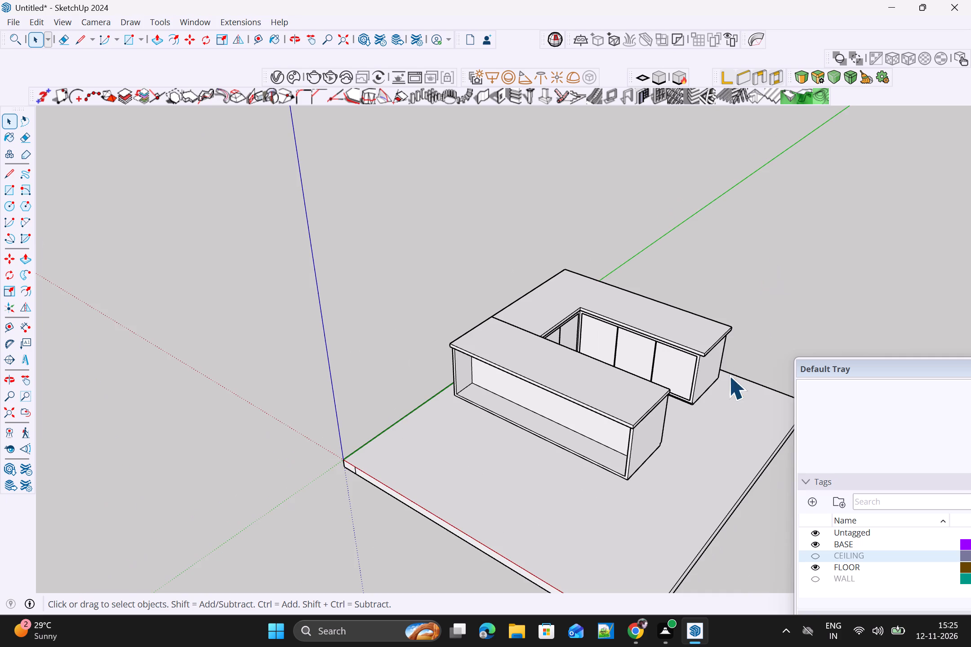
drag(721, 366, 717, 376)
drag(767, 308, 767, 312)
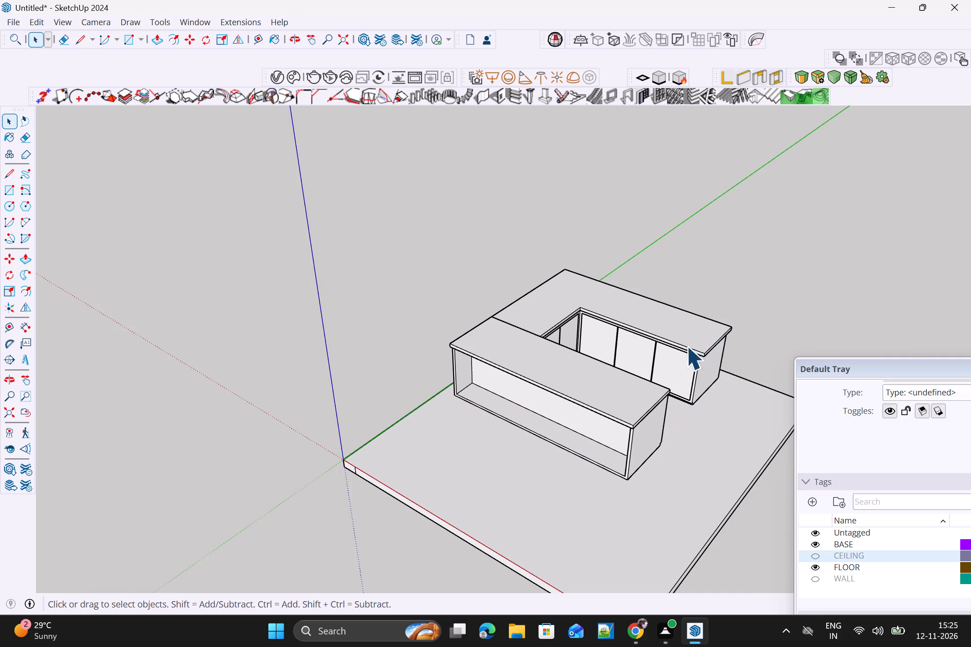
click(686, 343)
click(700, 373)
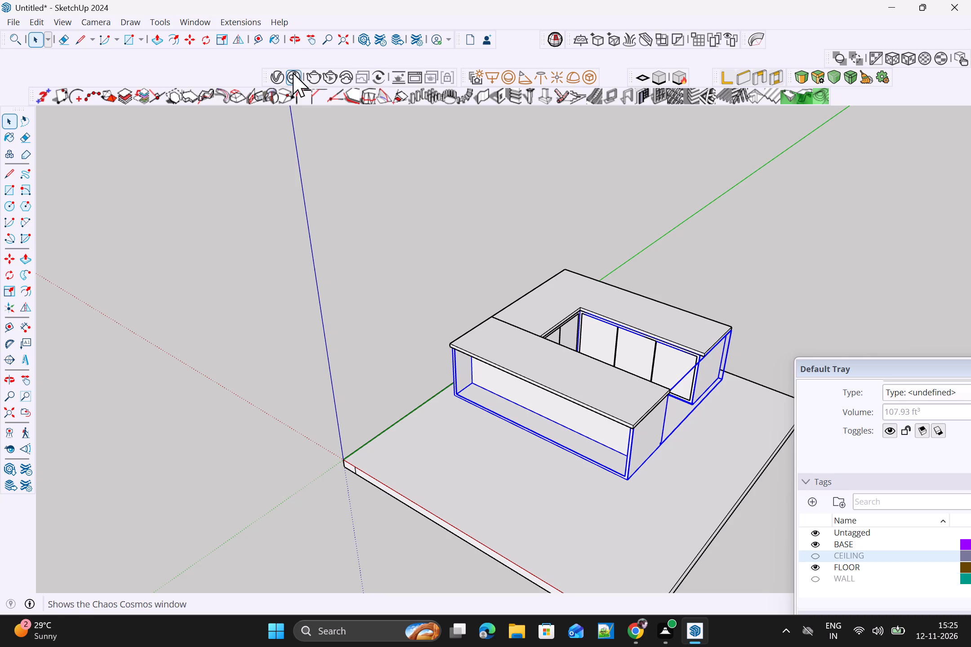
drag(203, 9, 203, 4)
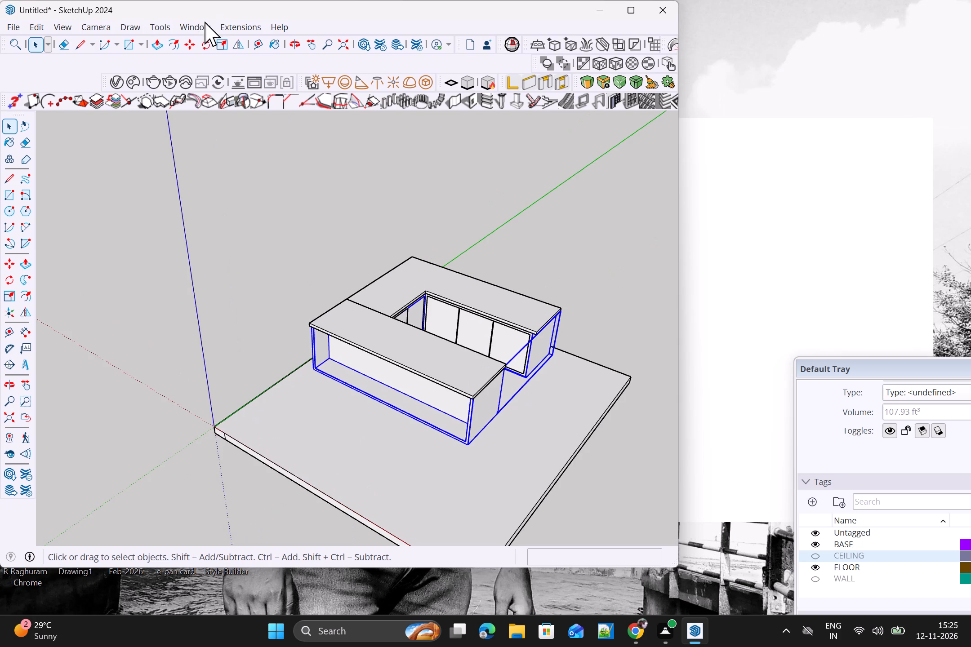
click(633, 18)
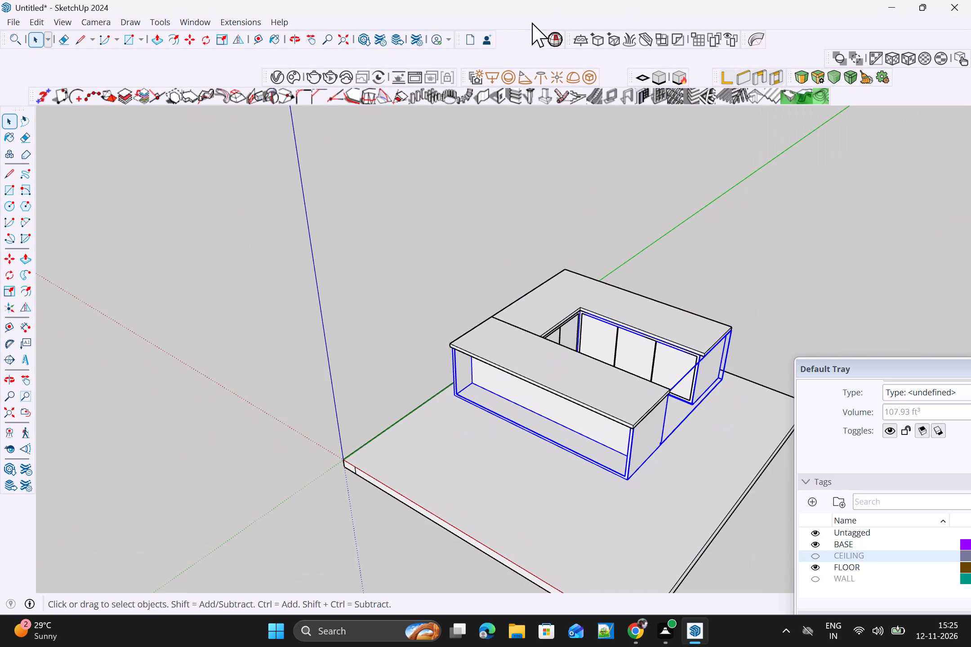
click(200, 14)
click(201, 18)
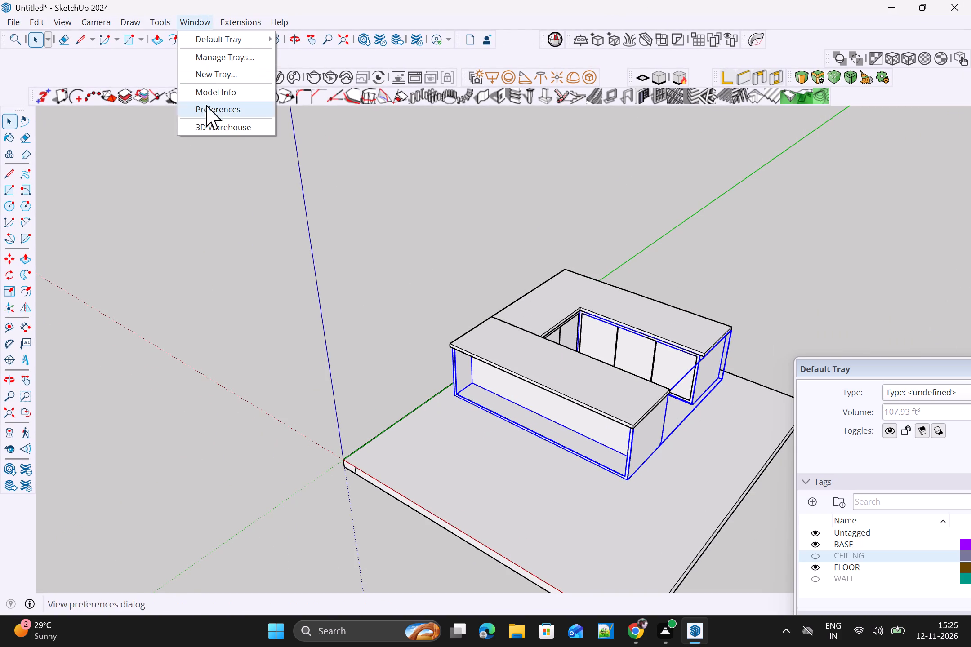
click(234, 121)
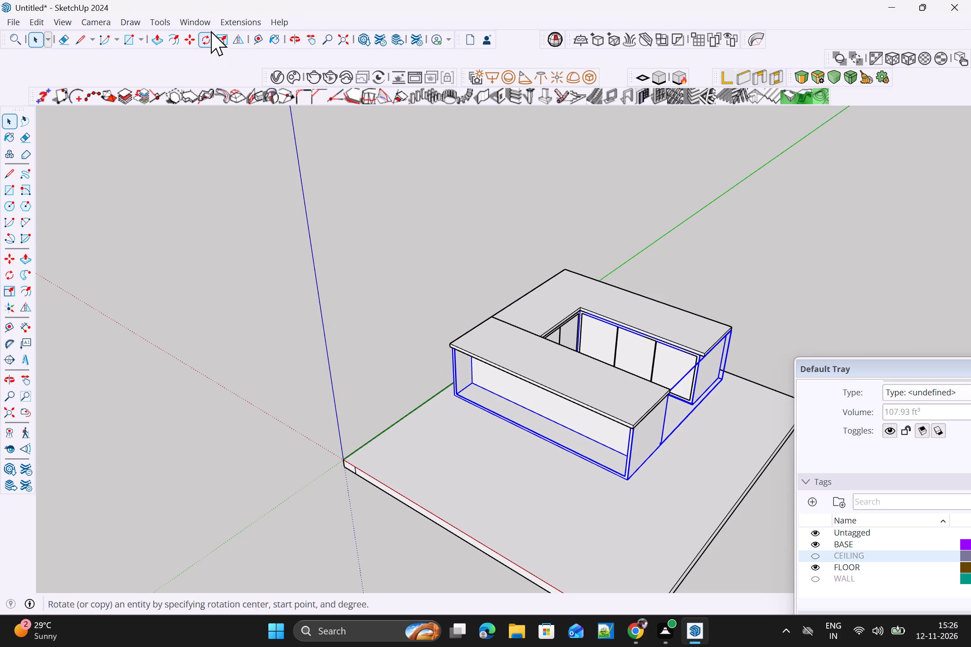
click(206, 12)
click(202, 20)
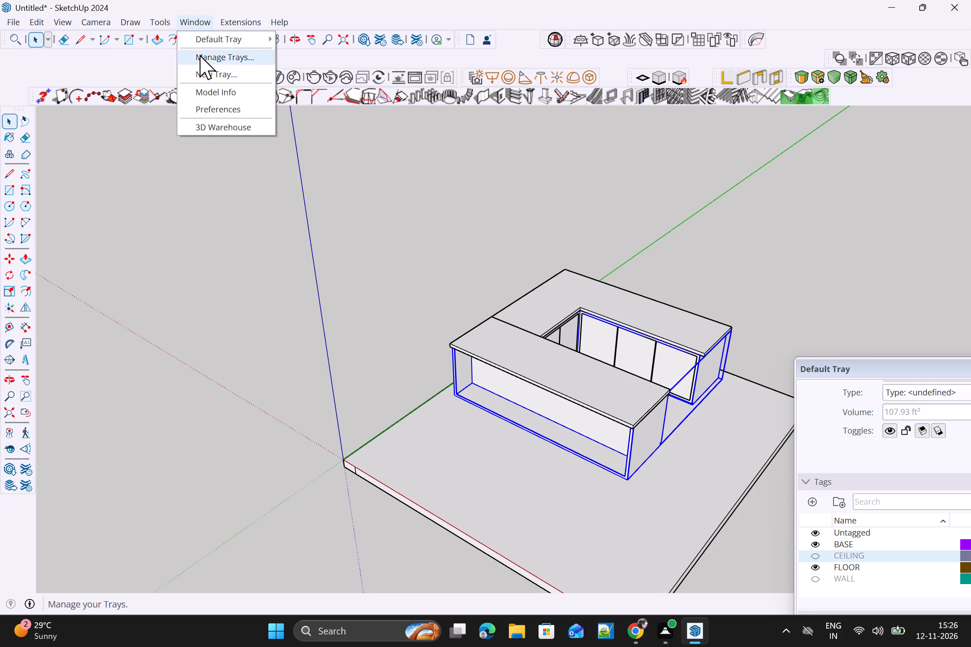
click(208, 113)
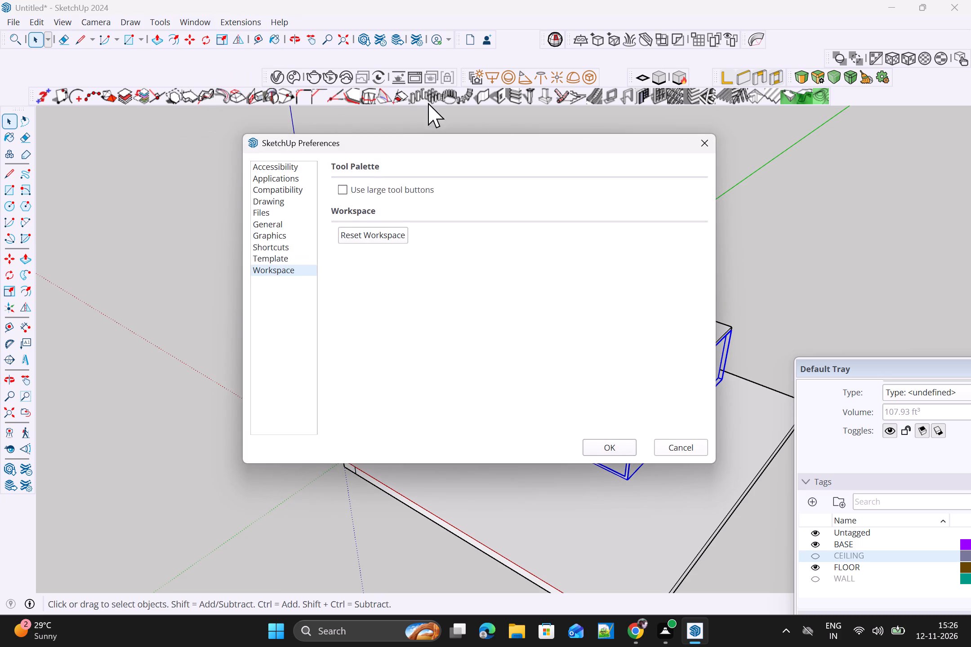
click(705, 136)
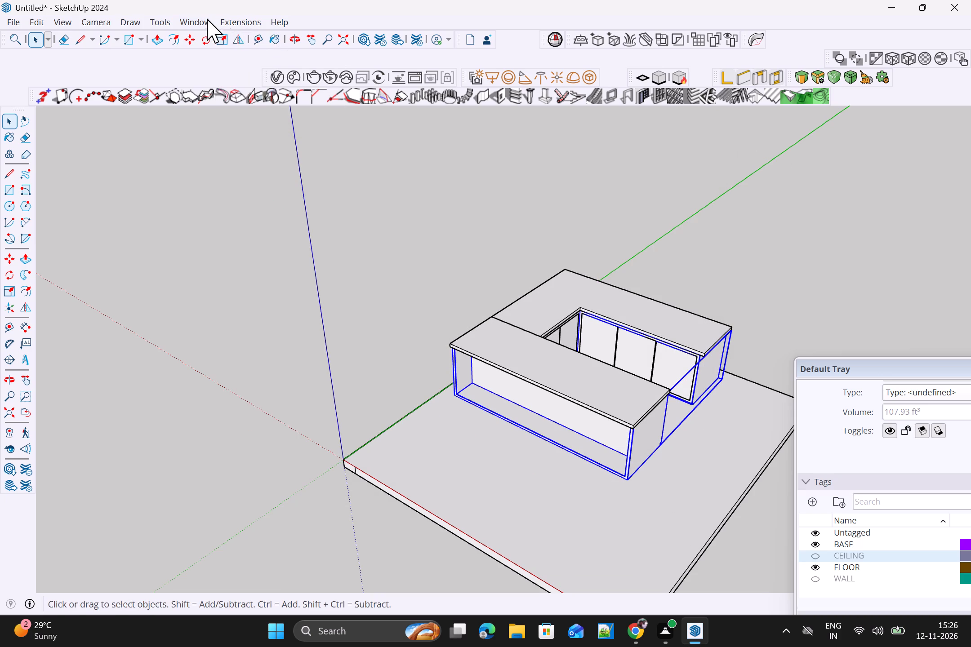
Open 3D Warehouse, clear the old WINDOW search and search for CHAIR models.
click(198, 9)
click(198, 14)
click(195, 13)
click(193, 16)
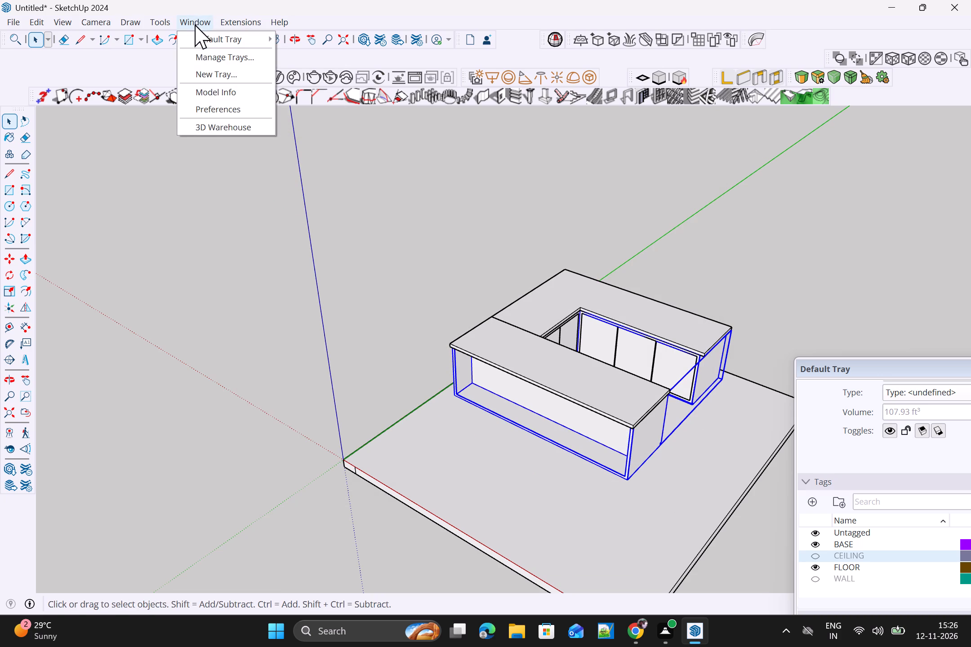
click(210, 129)
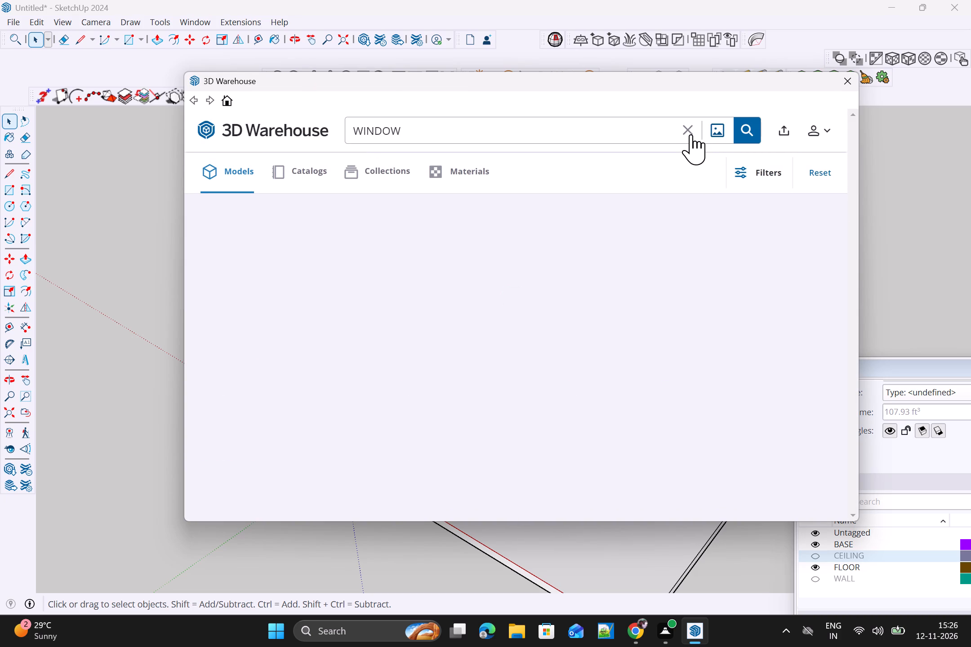
click(691, 134)
click(603, 120)
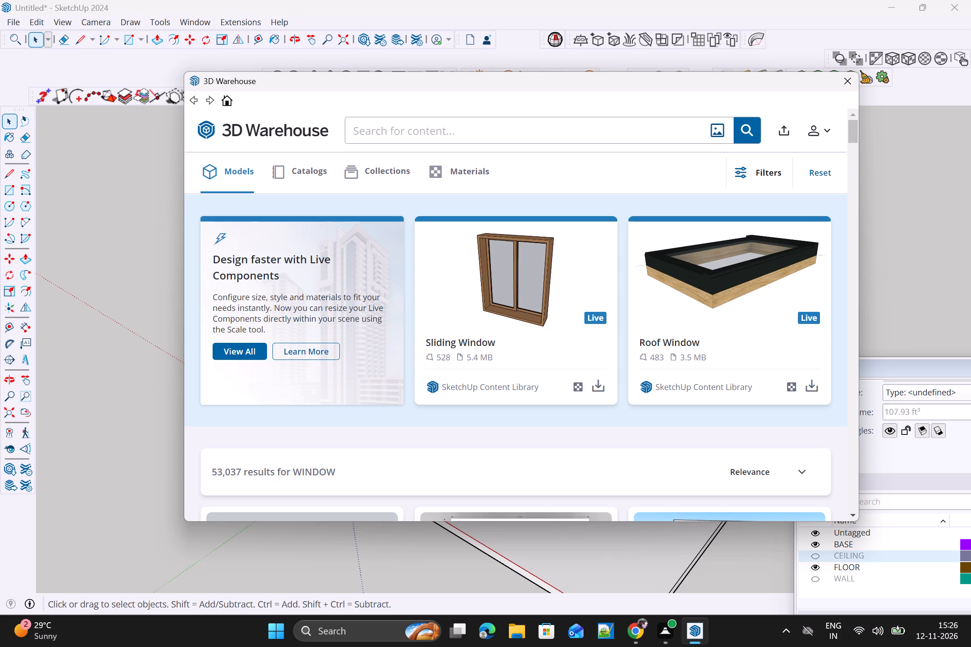
click(570, 114)
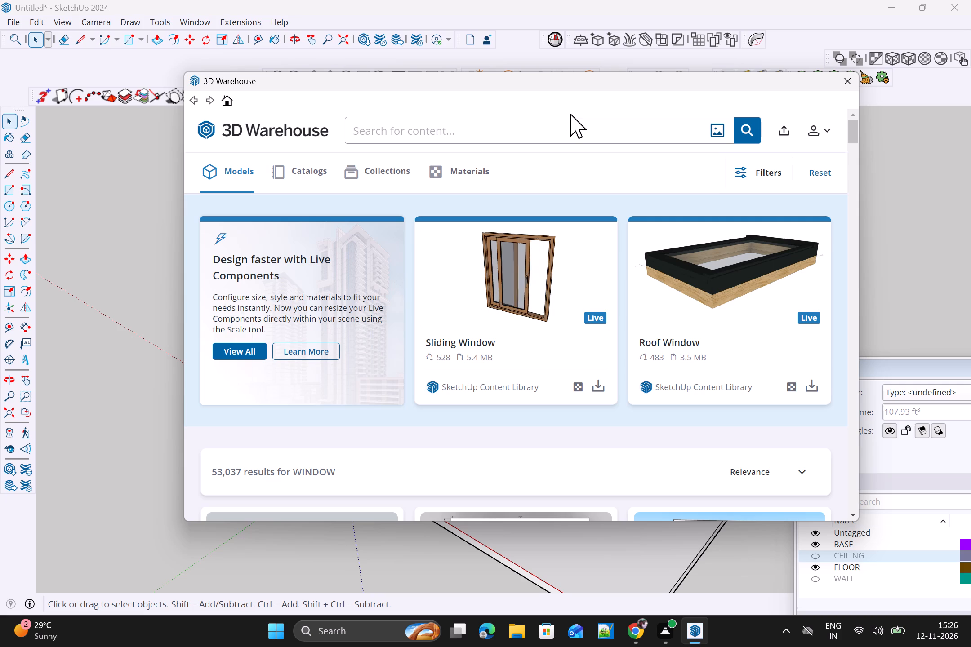
click(562, 137)
text(CHAIR)
key(Return)
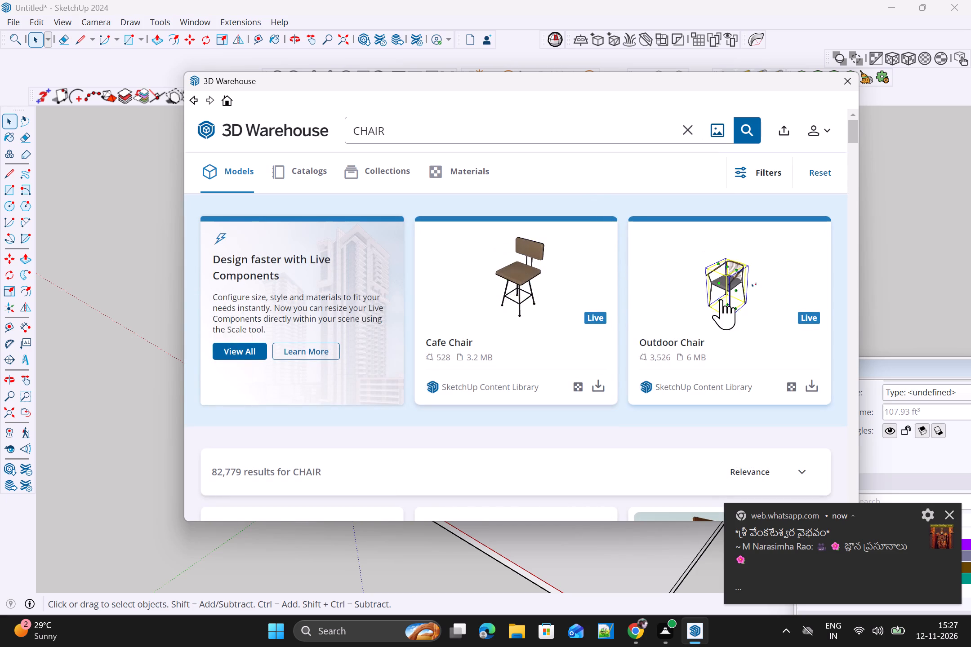
Browse the chair models to find one suitable for the room.
scroll(685, 255, down, 2)
scroll(646, 296, up, 1)
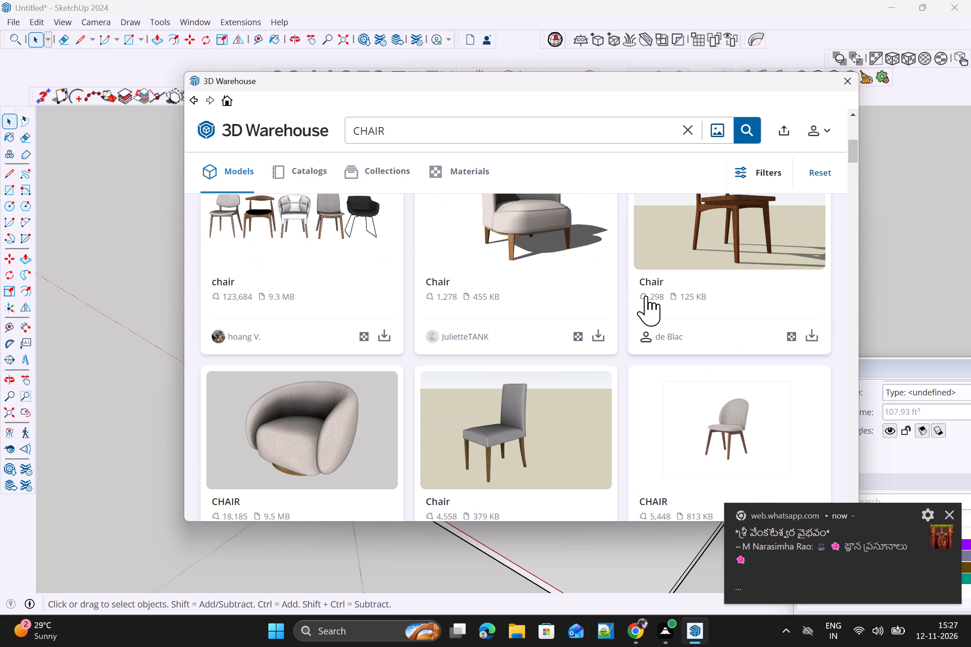
scroll(646, 296, down, 2)
scroll(646, 296, up, 1)
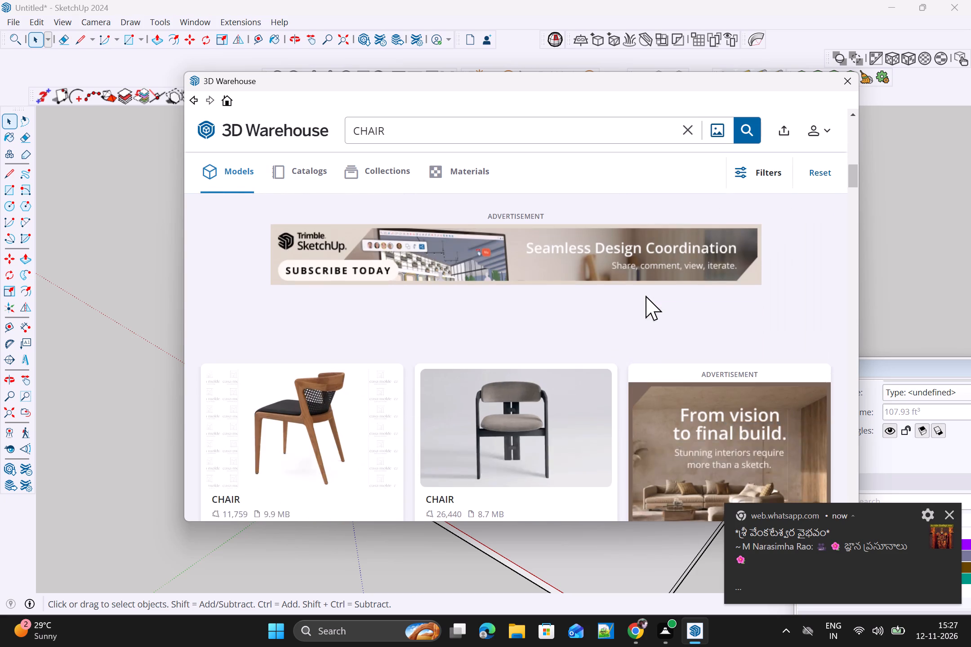
scroll(646, 296, up, 2)
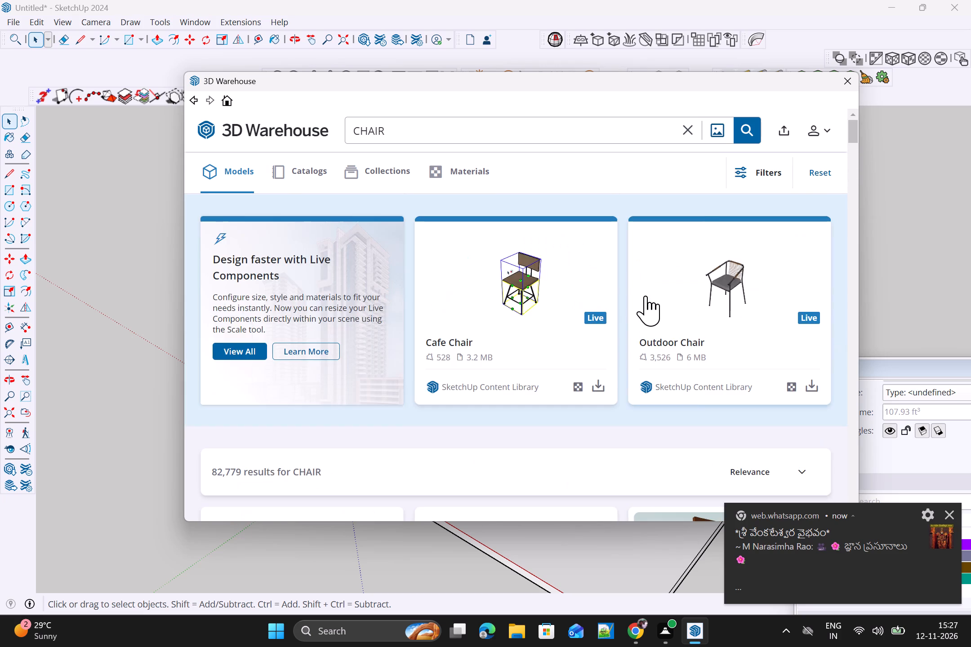
scroll(646, 296, down, 1)
scroll(646, 296, up, 1)
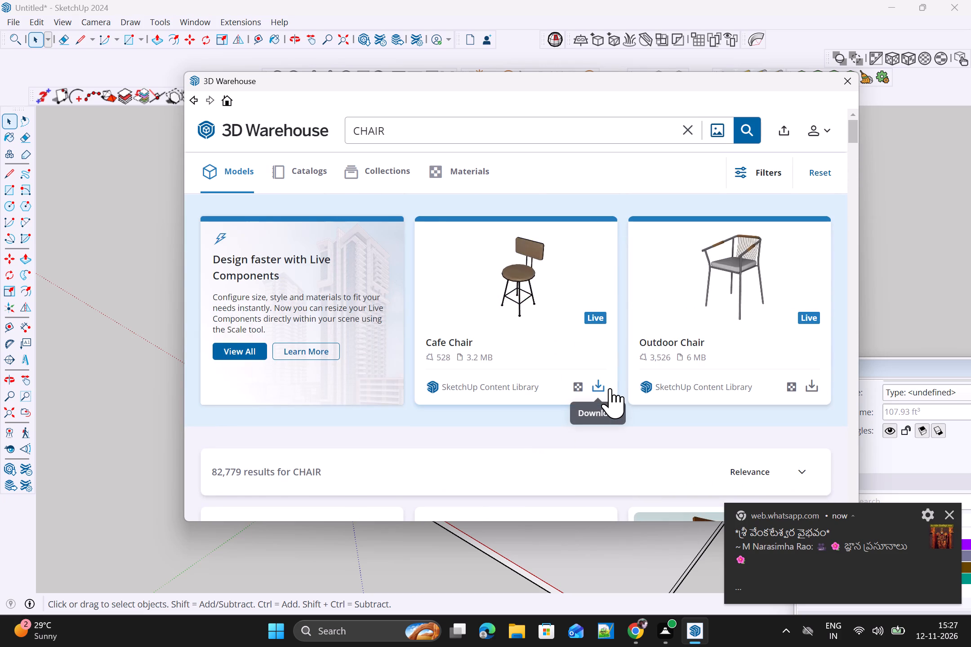
Load the Cafe Chair directly into the model and place it on the floor in front of the BASE's open-fronted arm.
click(610, 388)
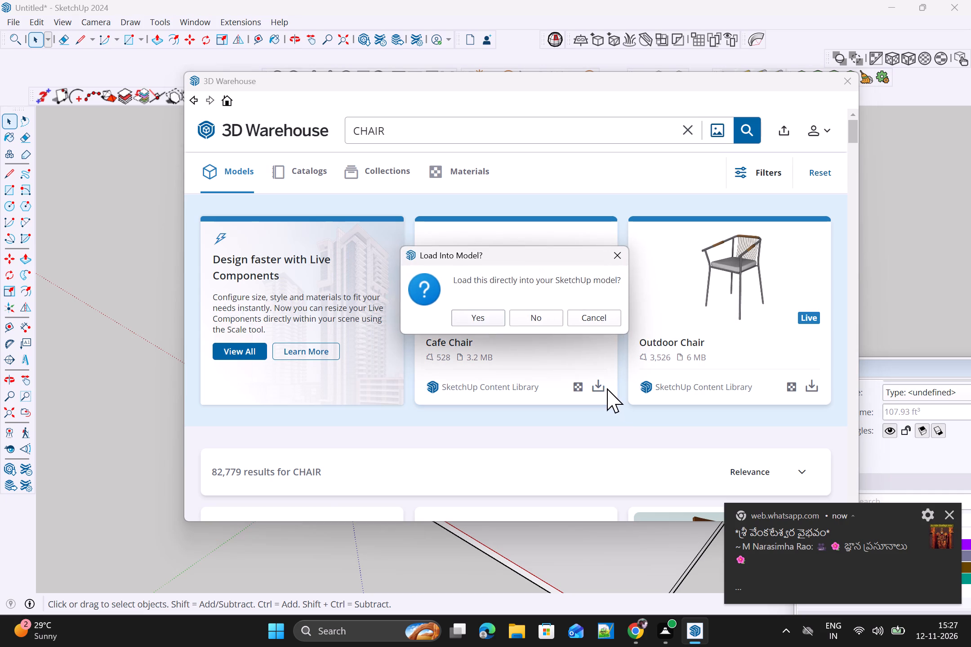
click(483, 317)
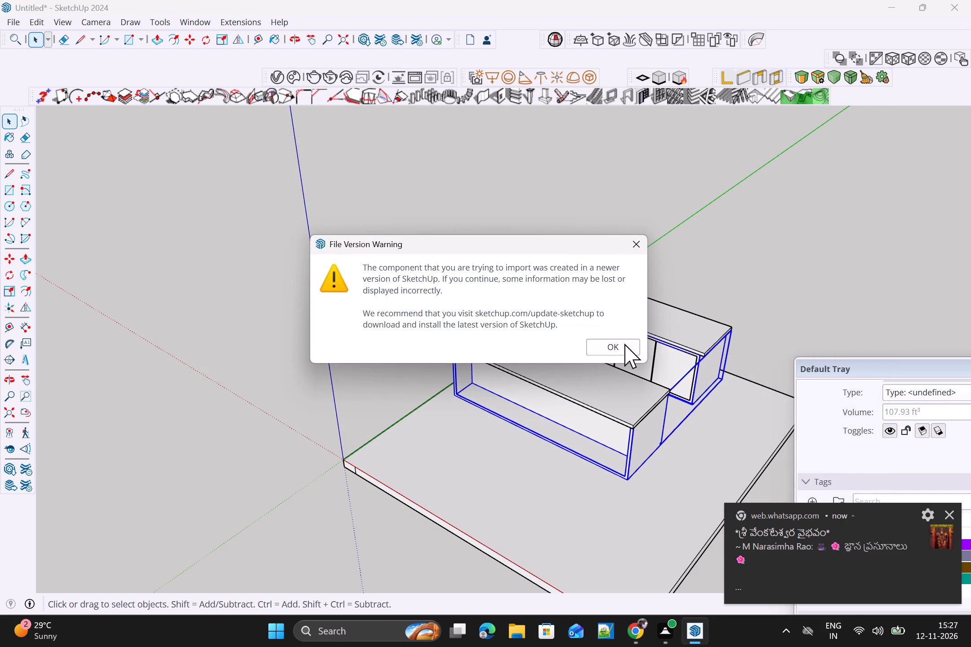
click(626, 347)
scroll(475, 433, down, 2)
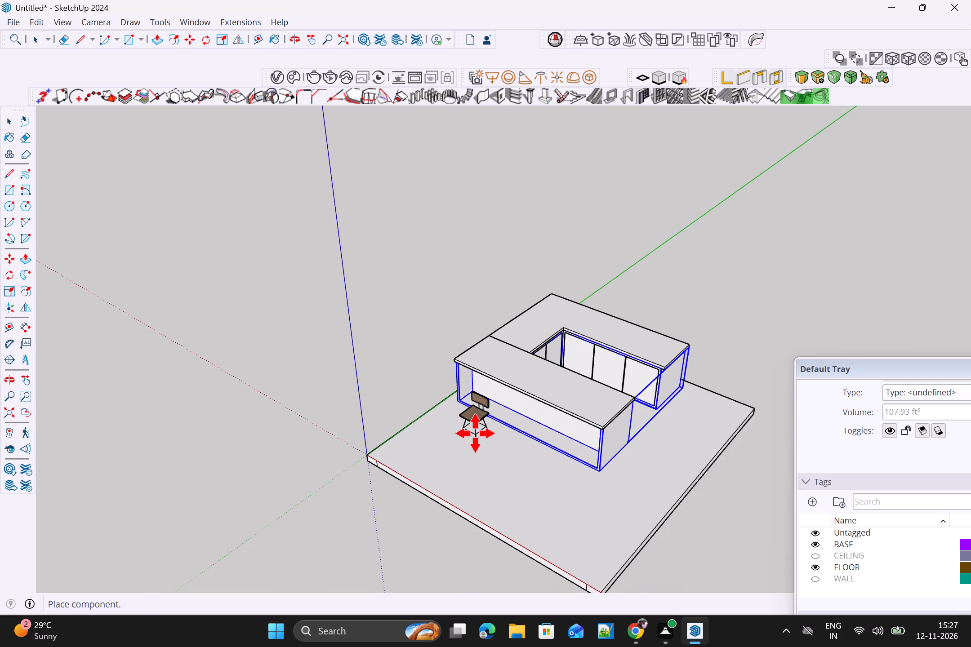
middle_drag(616, 416, 618, 408)
scroll(468, 424, down, 2)
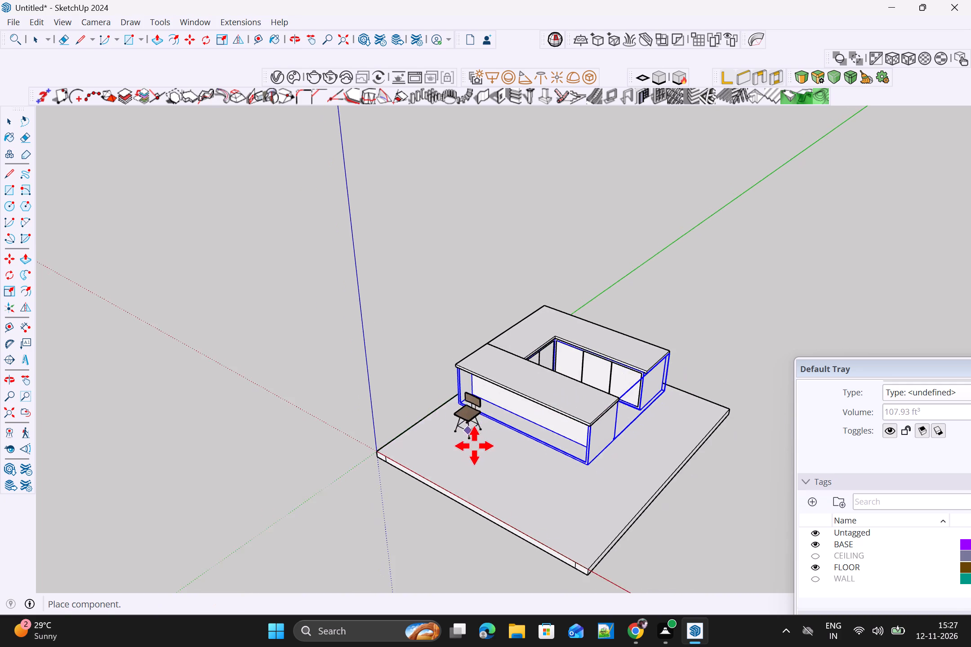
middle_drag(534, 461, 653, 379)
scroll(568, 391, up, 4)
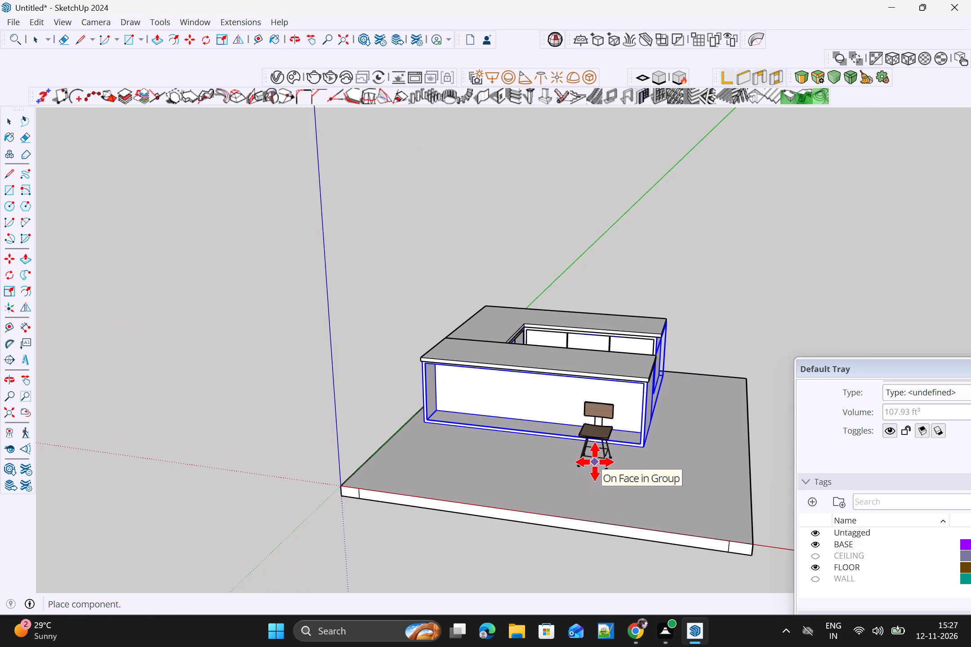
click(589, 461)
scroll(740, 417, up, 3)
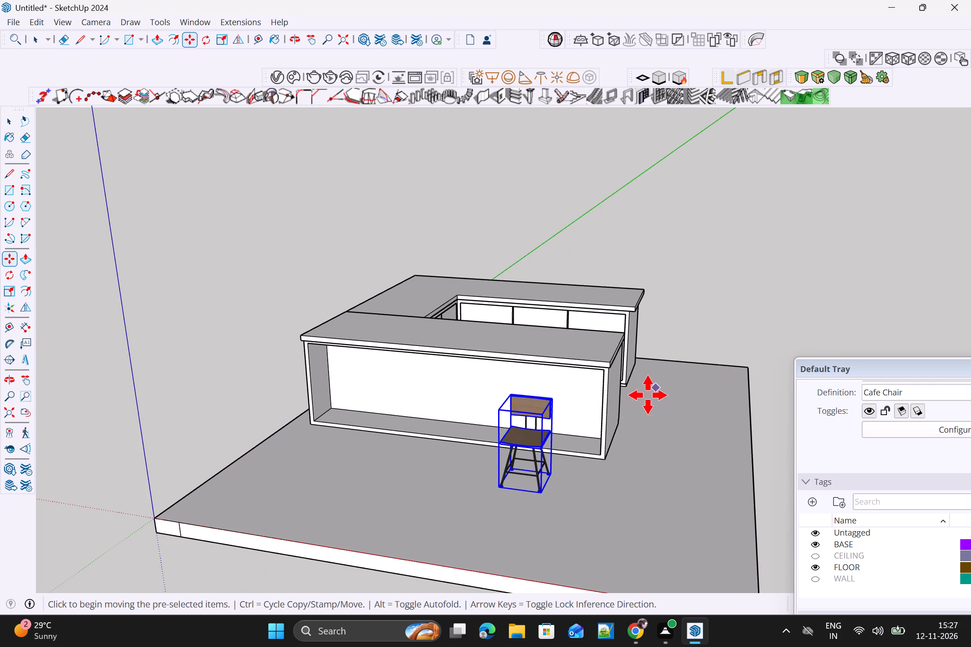
Rotate the Cafe Chair half a turn about its bottom corner on the floor plane so it faces the BASE.
key(space)
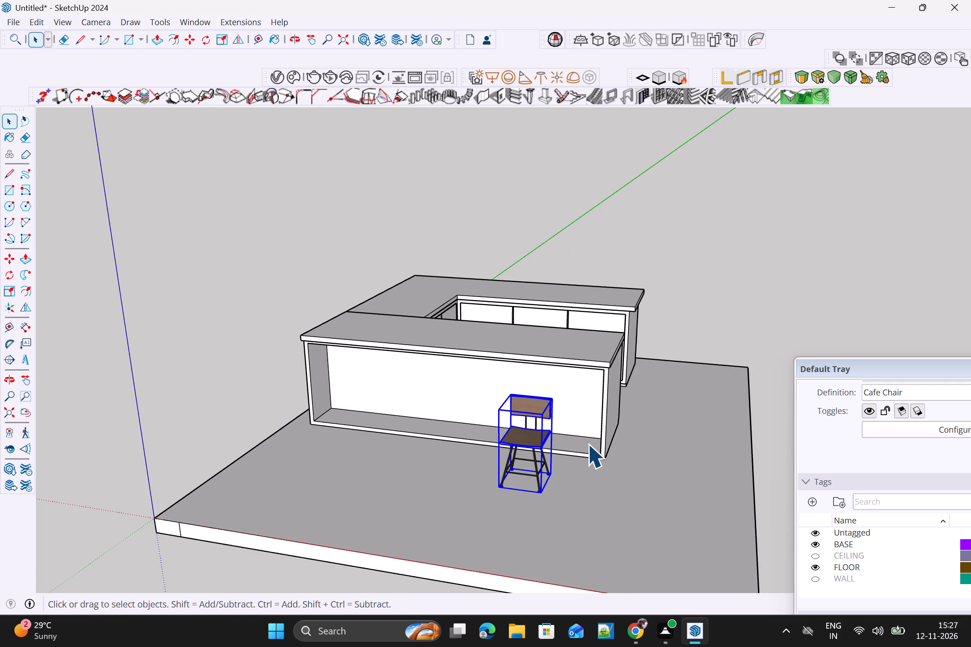
key(q)
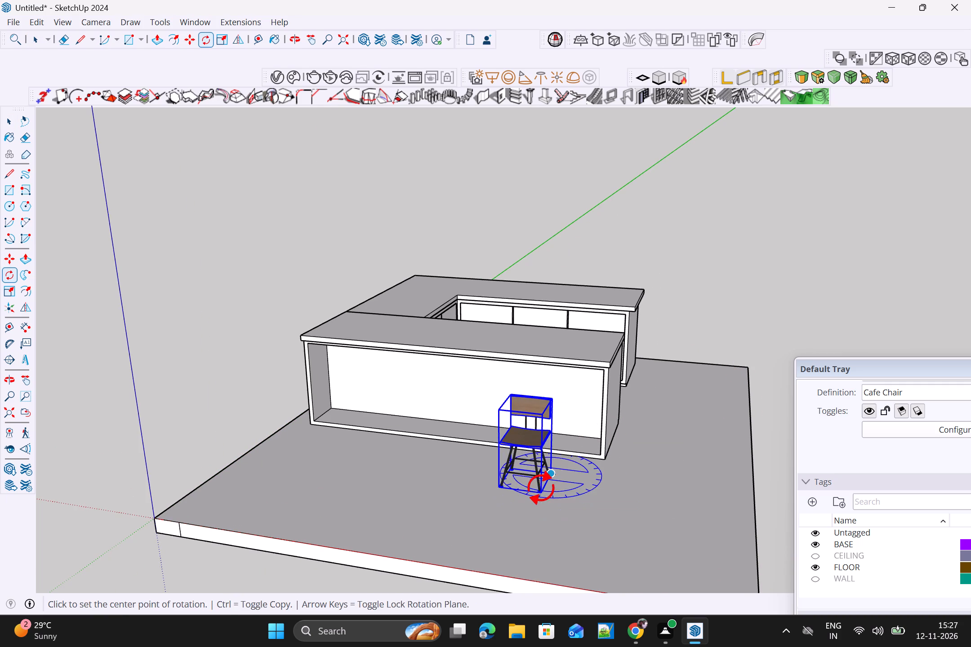
click(557, 480)
click(565, 479)
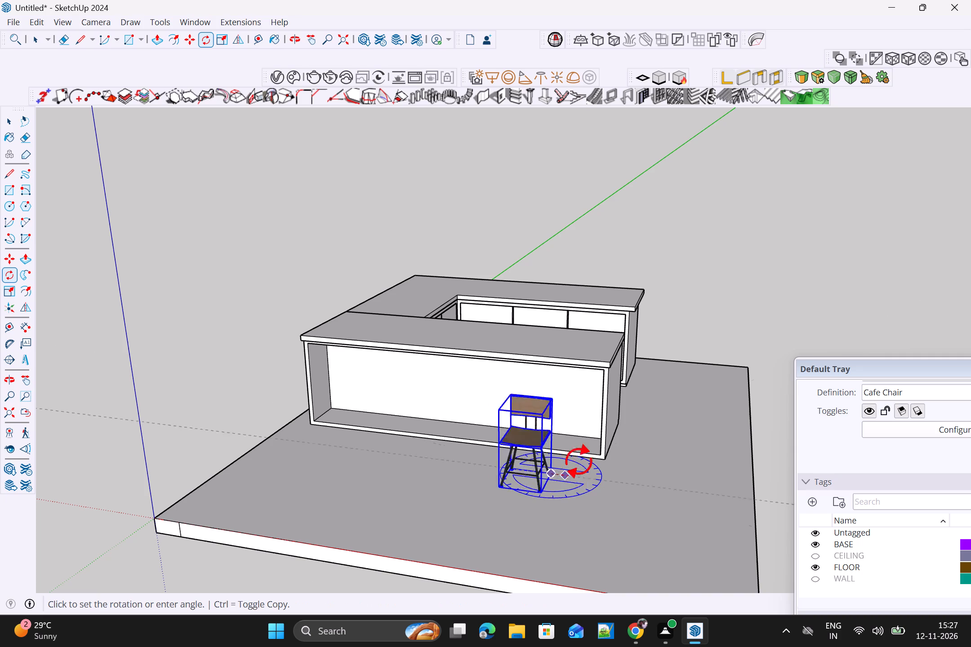
click(477, 466)
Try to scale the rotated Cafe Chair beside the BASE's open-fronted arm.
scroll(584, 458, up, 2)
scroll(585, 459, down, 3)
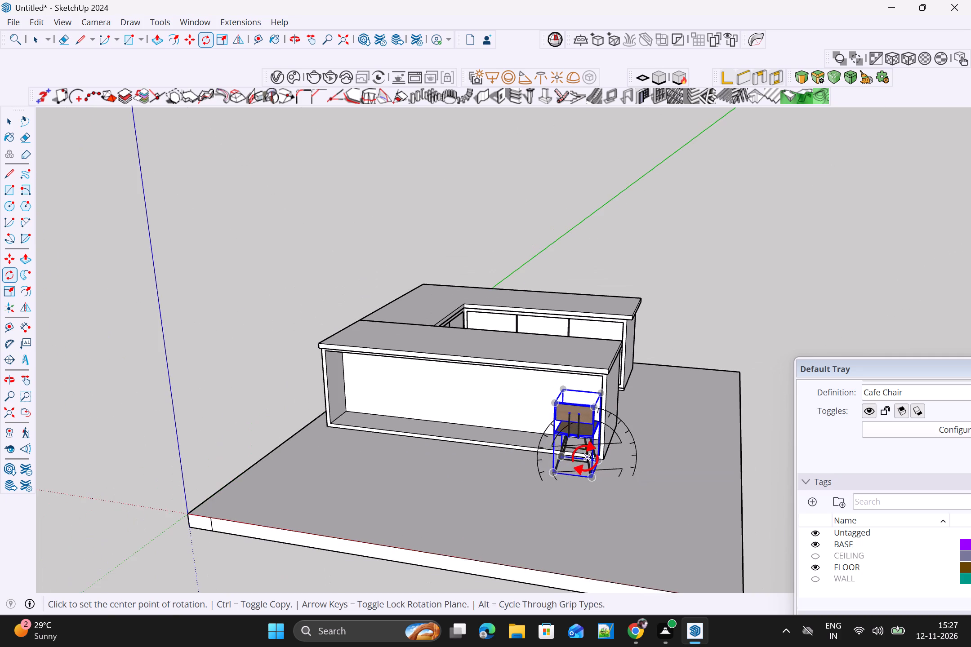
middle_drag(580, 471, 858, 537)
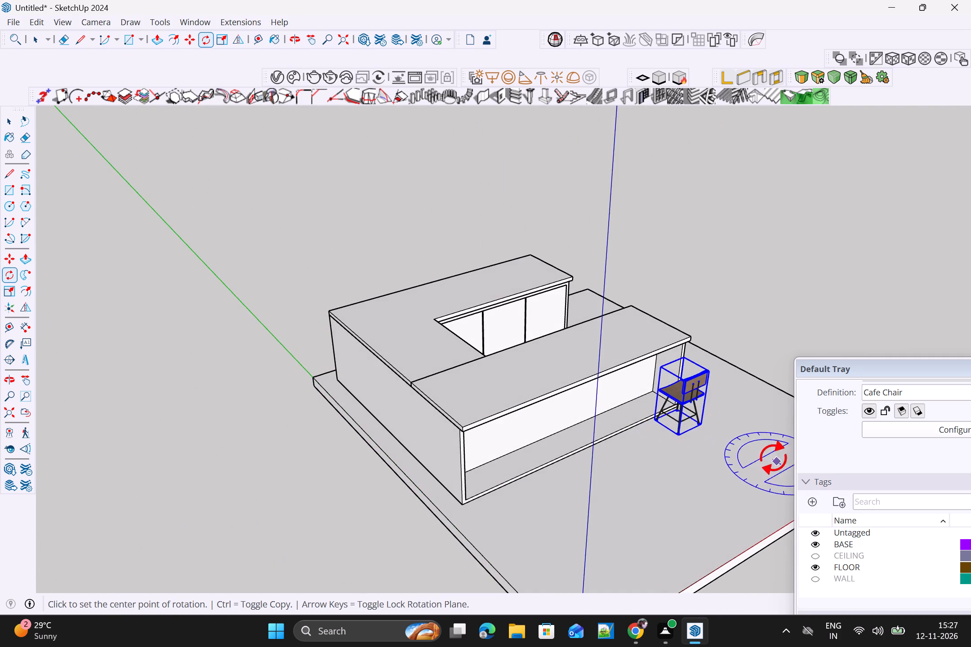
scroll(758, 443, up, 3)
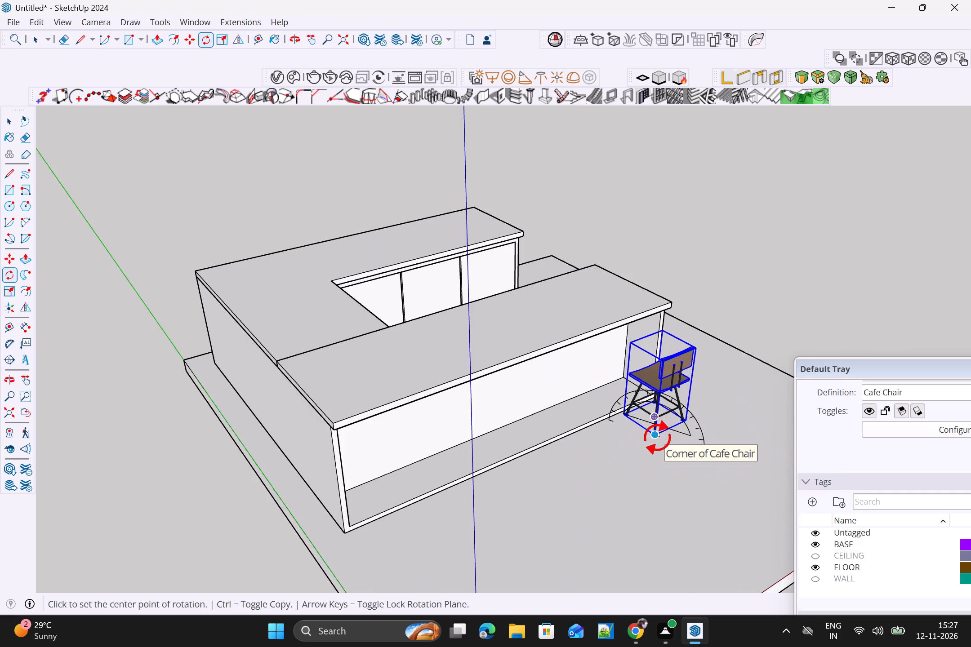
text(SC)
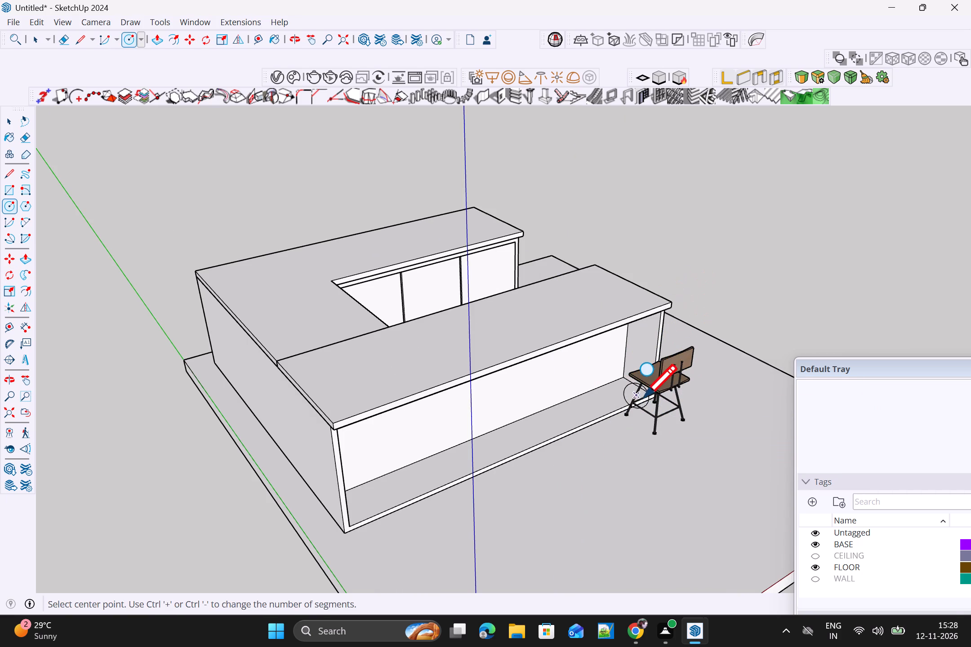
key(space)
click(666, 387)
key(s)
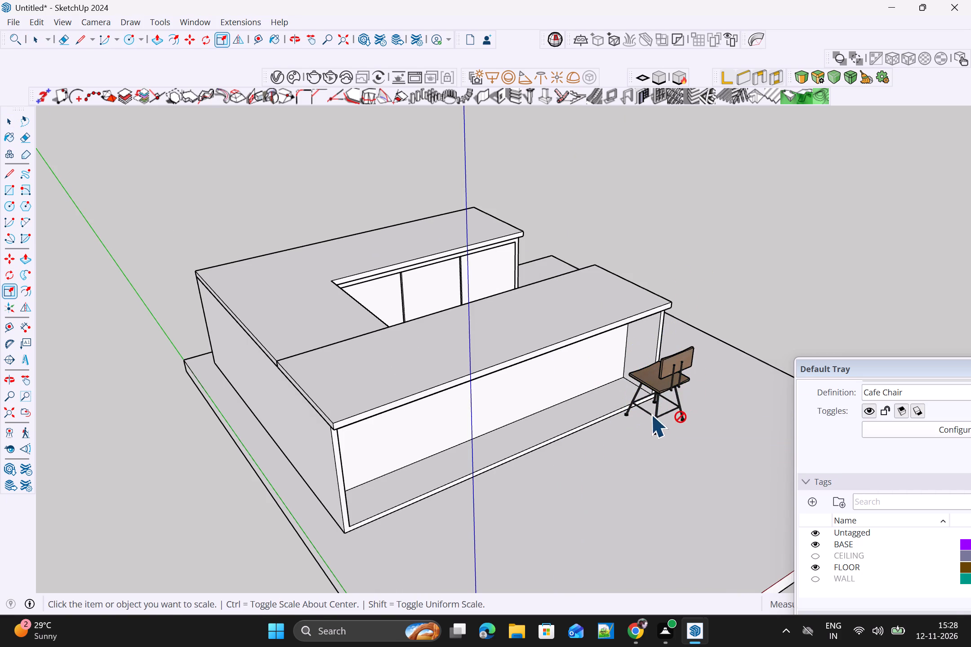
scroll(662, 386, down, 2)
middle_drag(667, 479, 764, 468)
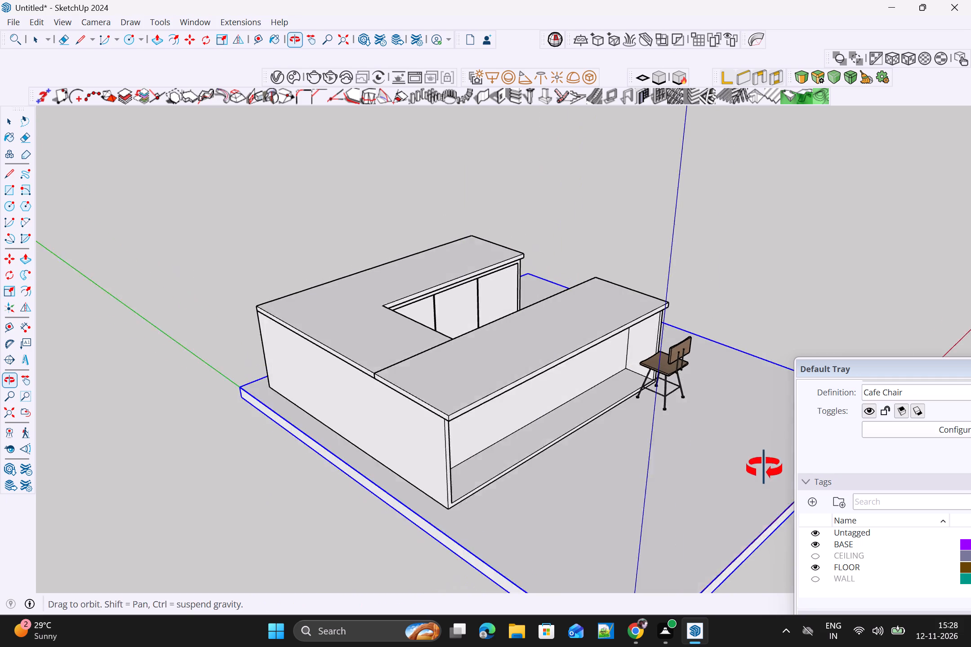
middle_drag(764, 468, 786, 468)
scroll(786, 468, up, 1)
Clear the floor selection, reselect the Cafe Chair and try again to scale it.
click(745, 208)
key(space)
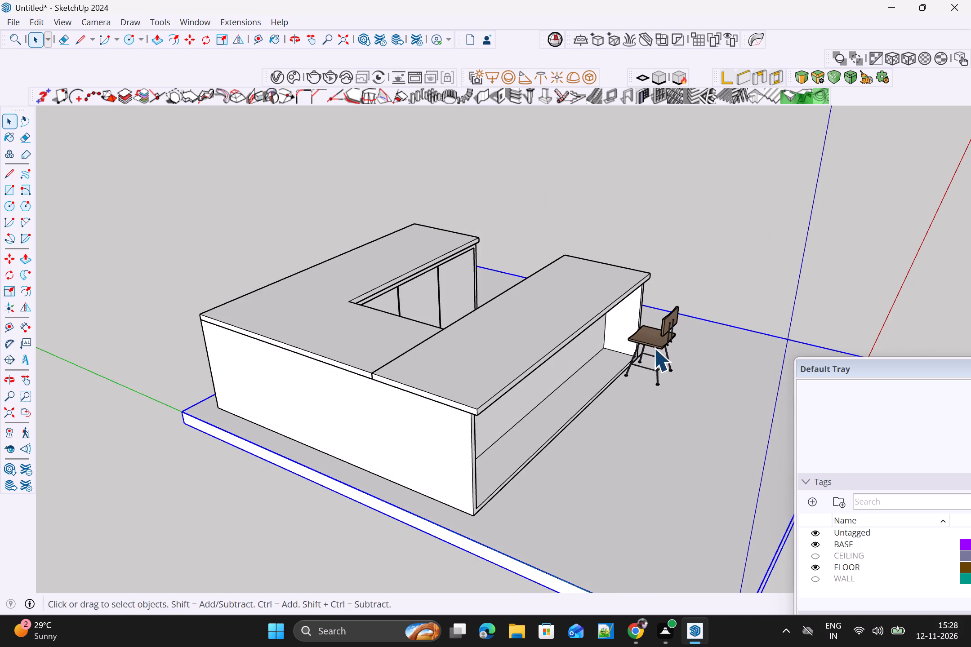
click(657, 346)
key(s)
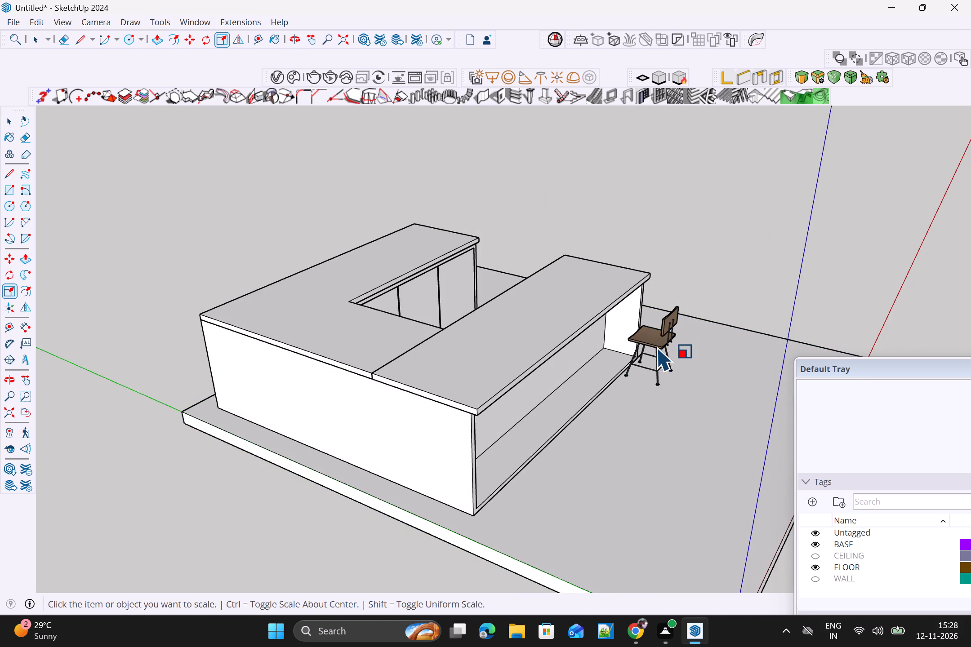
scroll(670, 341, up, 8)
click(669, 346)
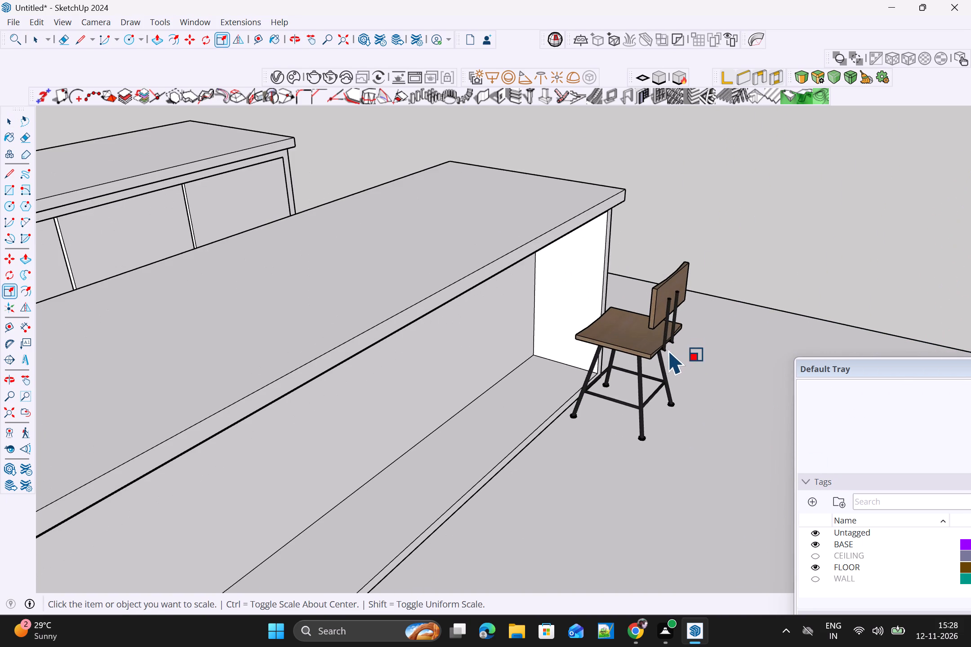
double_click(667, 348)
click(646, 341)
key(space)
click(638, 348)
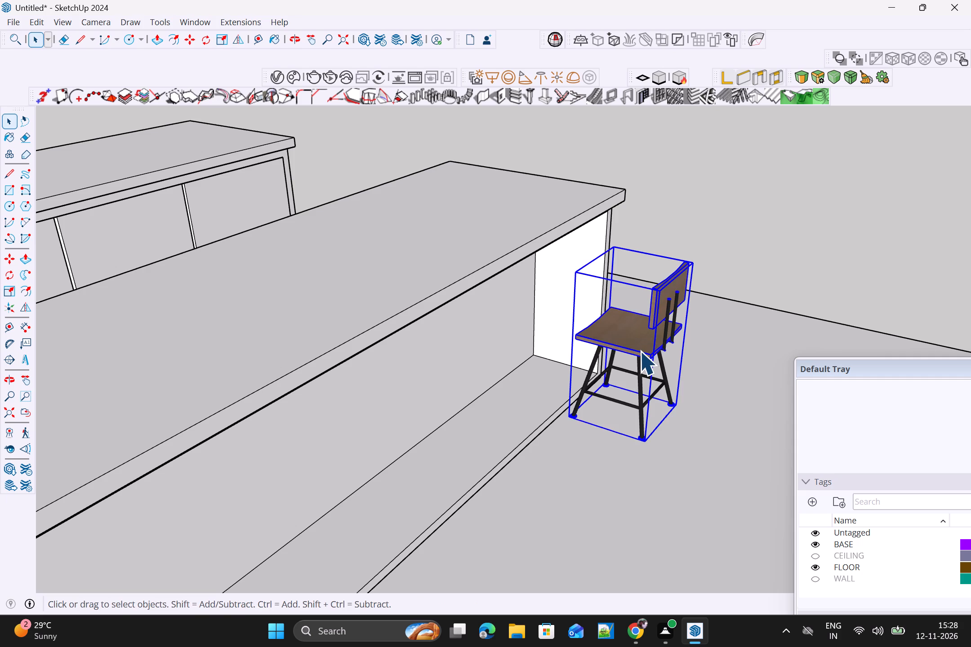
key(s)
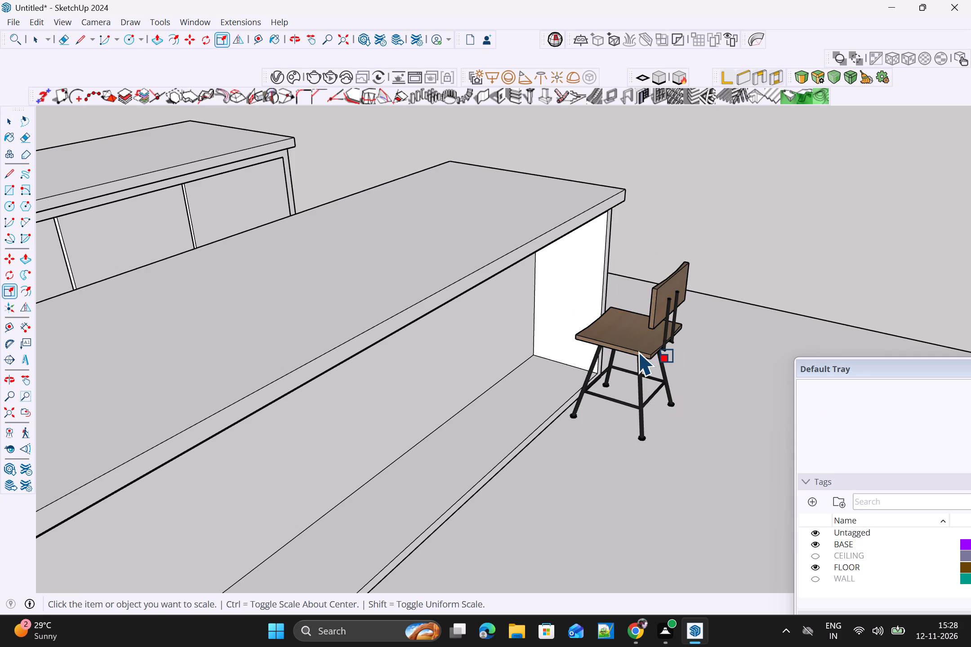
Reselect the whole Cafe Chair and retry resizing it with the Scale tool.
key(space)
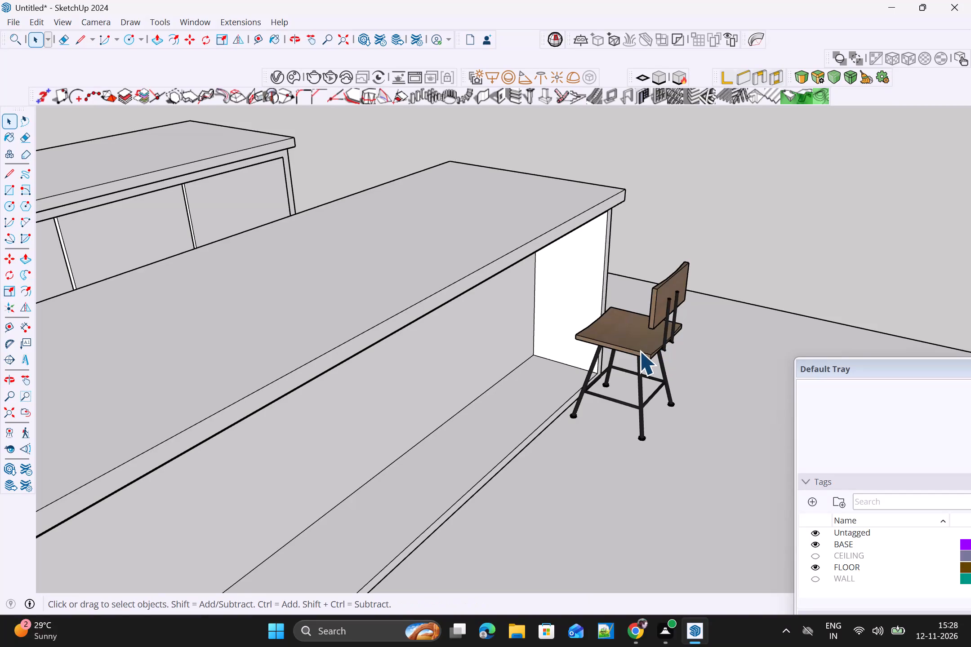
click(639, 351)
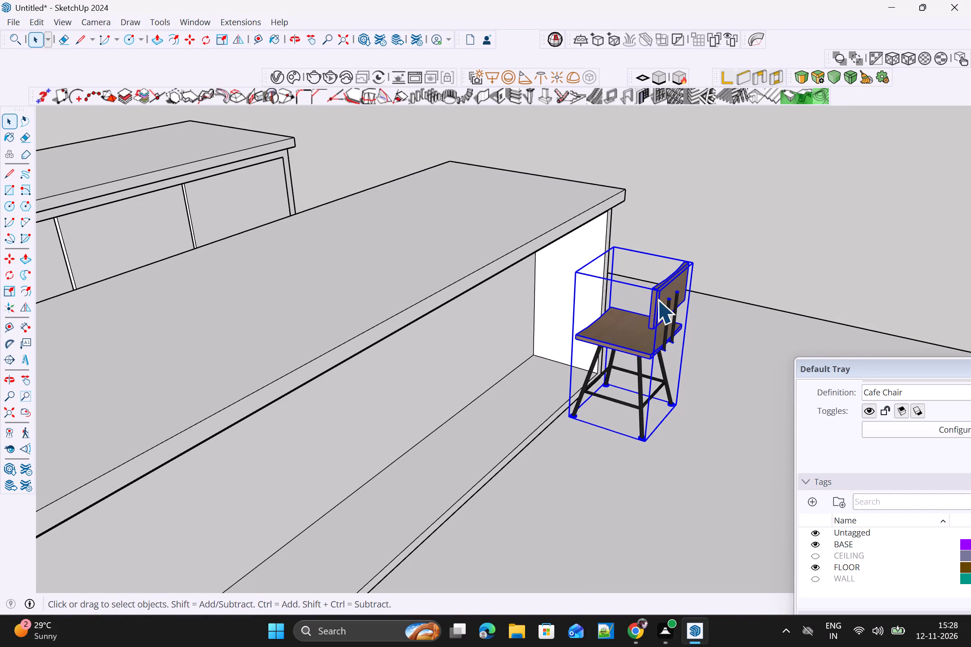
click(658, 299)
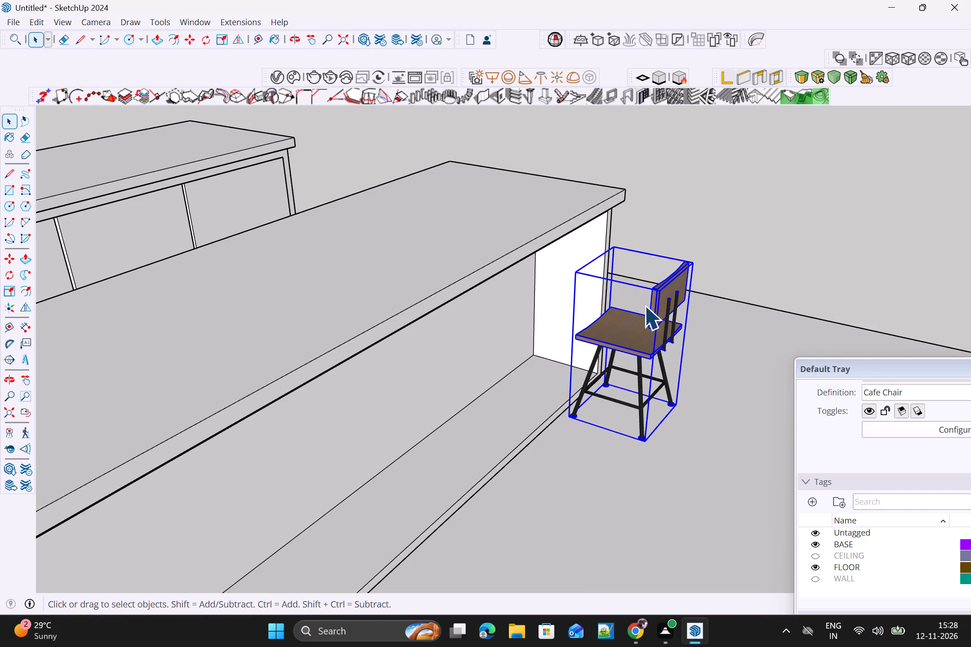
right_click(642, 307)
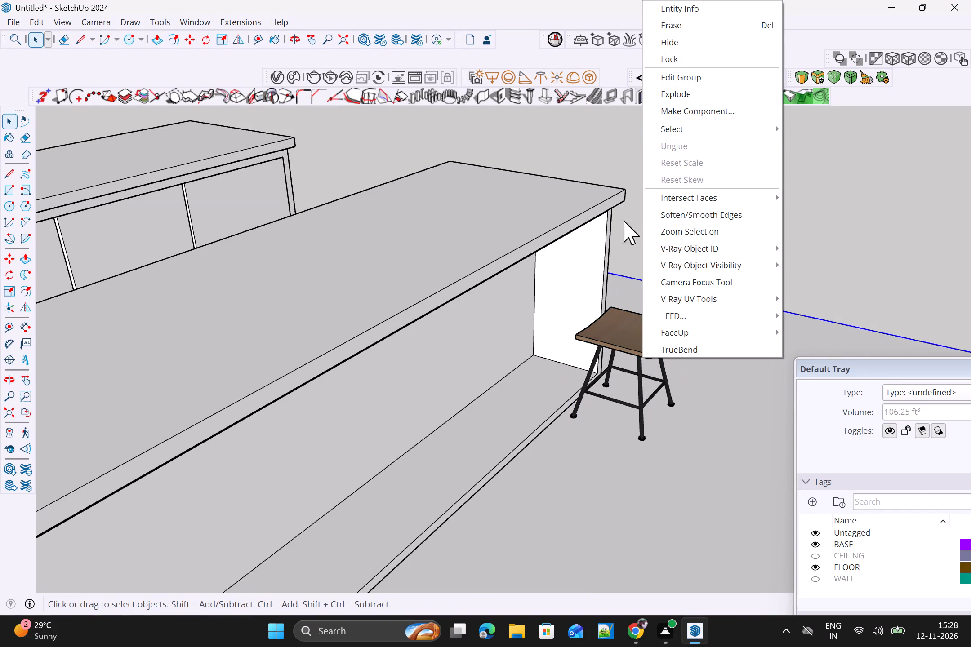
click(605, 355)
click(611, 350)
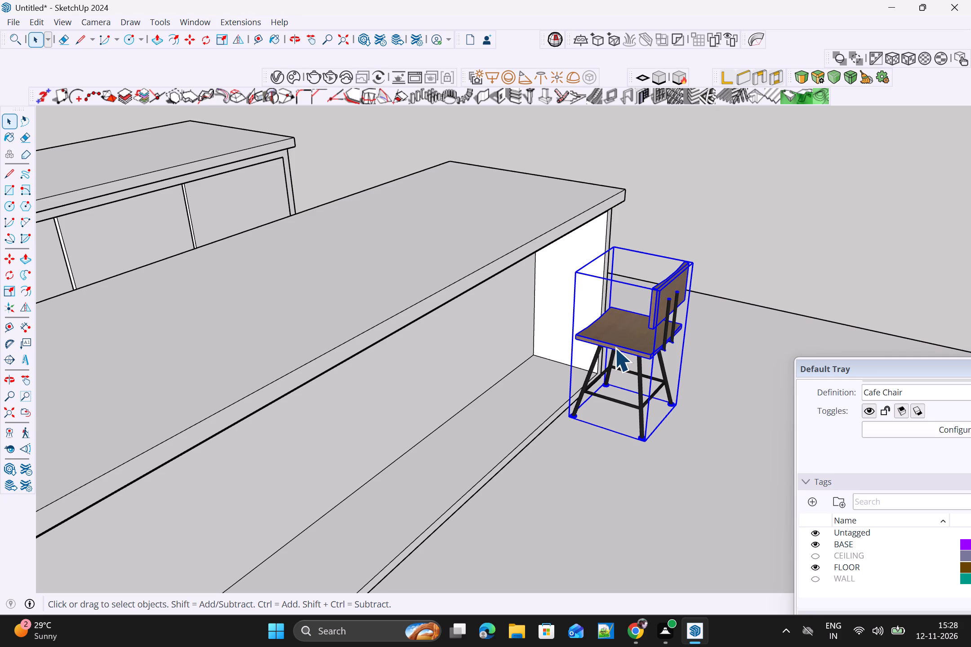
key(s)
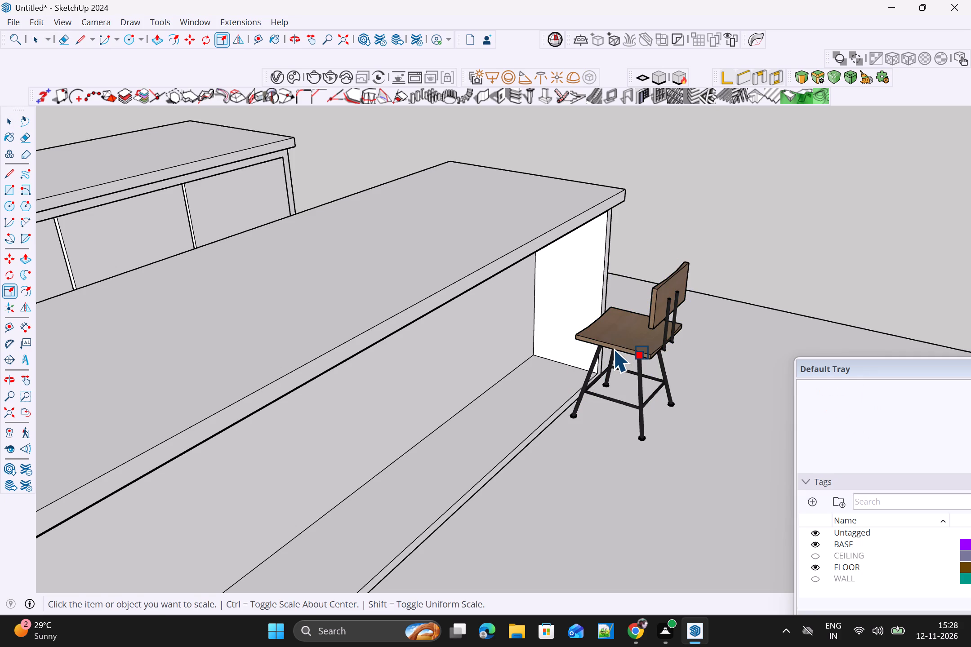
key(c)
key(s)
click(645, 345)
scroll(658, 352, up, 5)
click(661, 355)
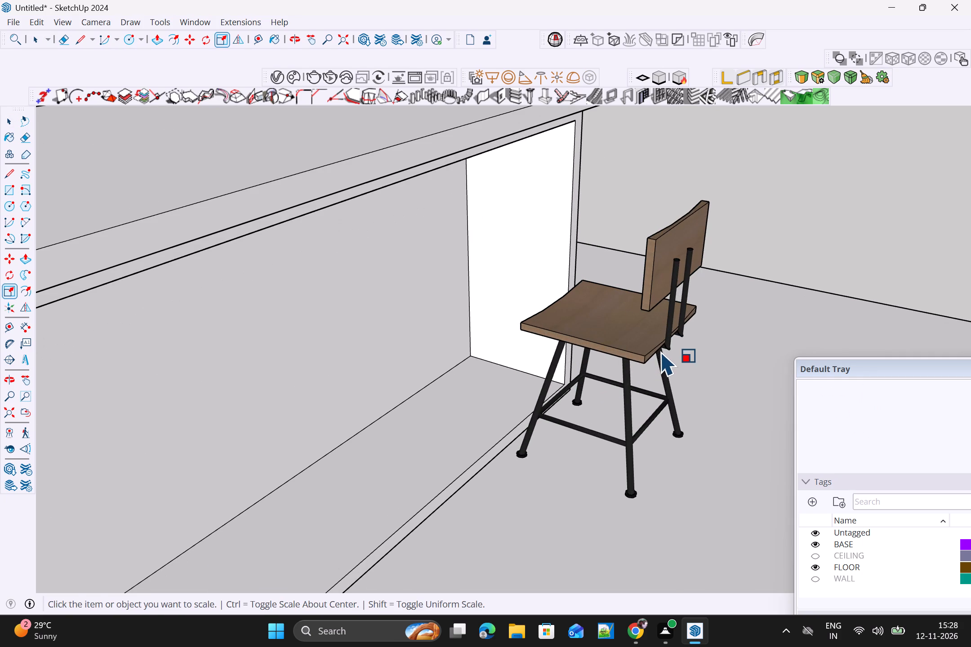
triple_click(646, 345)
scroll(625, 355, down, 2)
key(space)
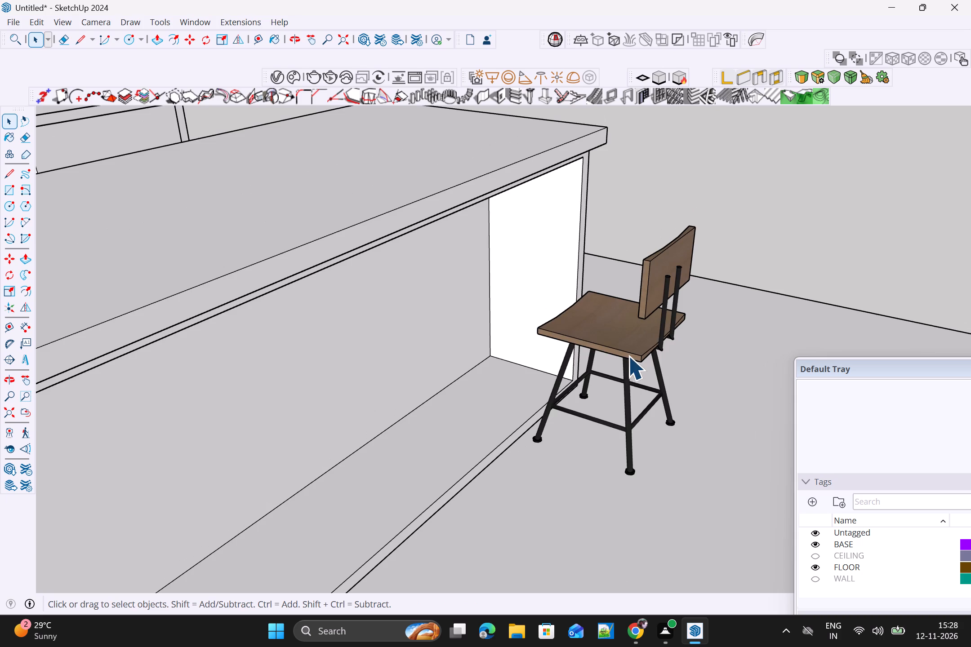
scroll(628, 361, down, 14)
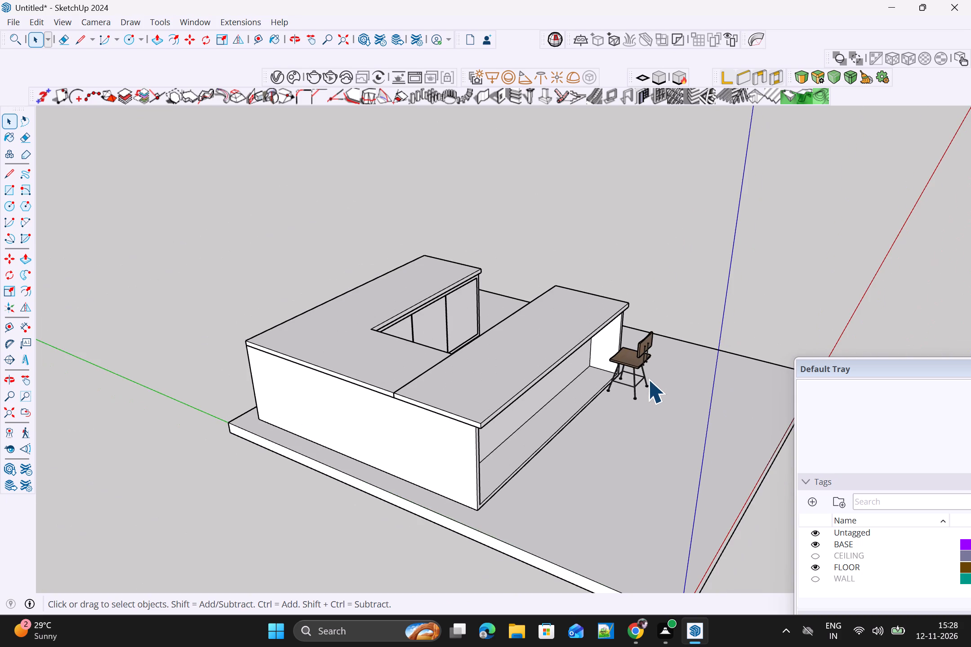
Move the Cafe Chair along the BASE's open-fronted arm to the end joined to the U's closed side.
click(627, 377)
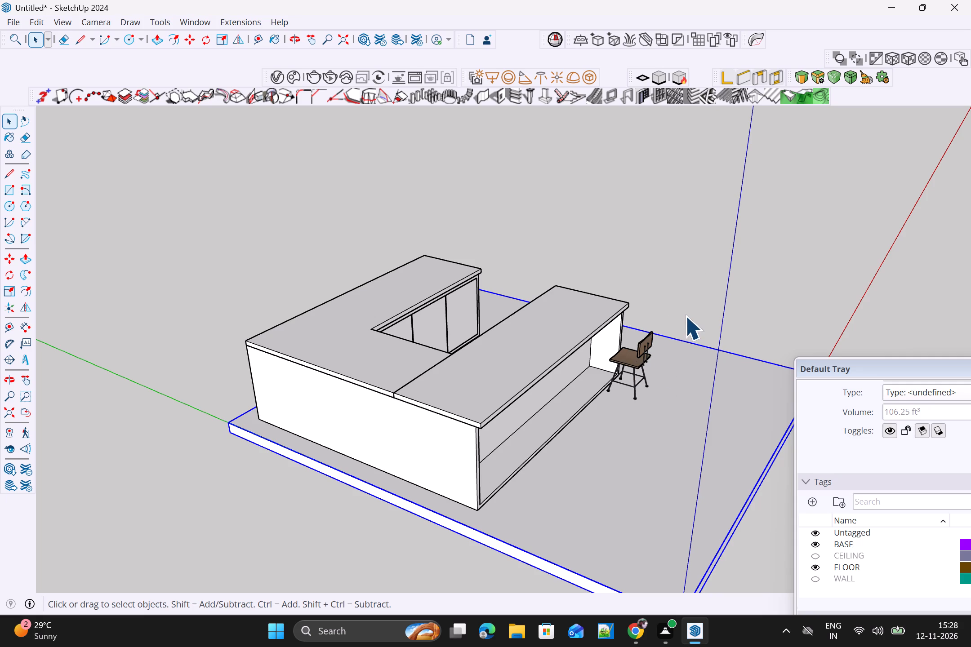
click(642, 310)
drag(626, 372, 626, 381)
click(635, 375)
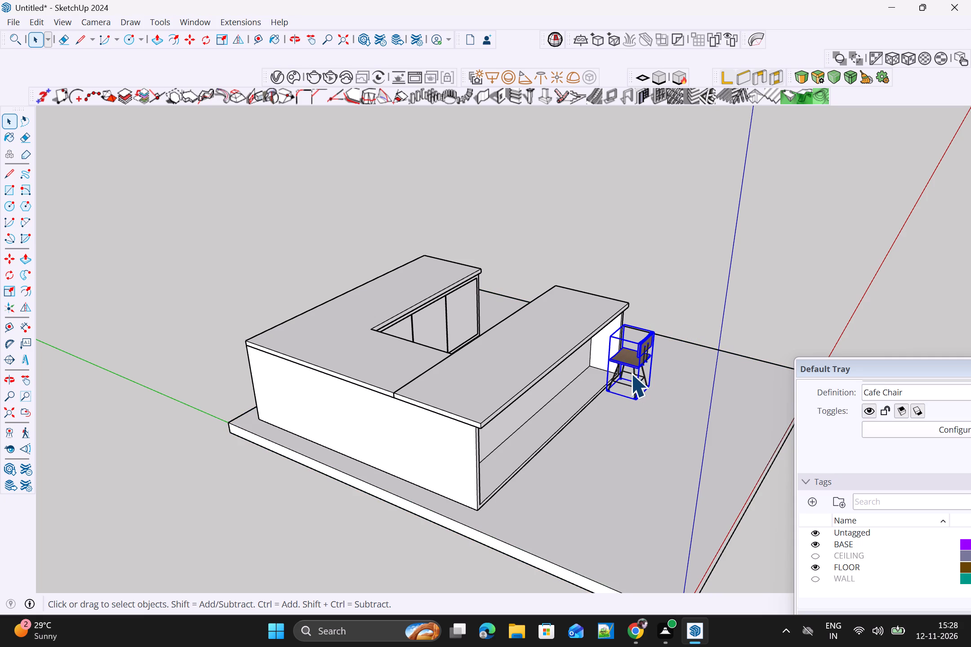
key(m)
click(636, 399)
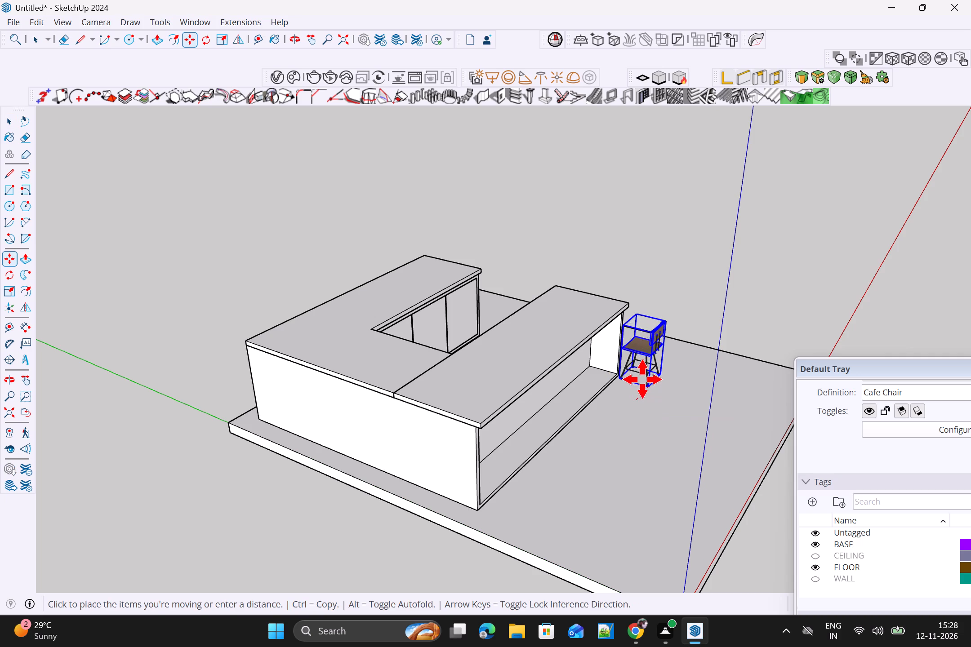
click(557, 501)
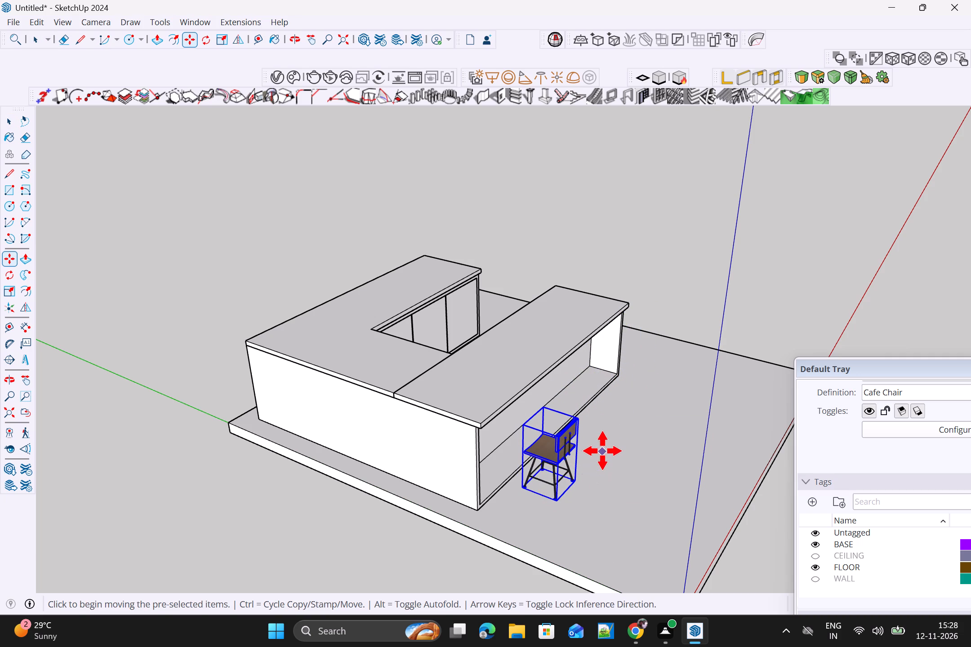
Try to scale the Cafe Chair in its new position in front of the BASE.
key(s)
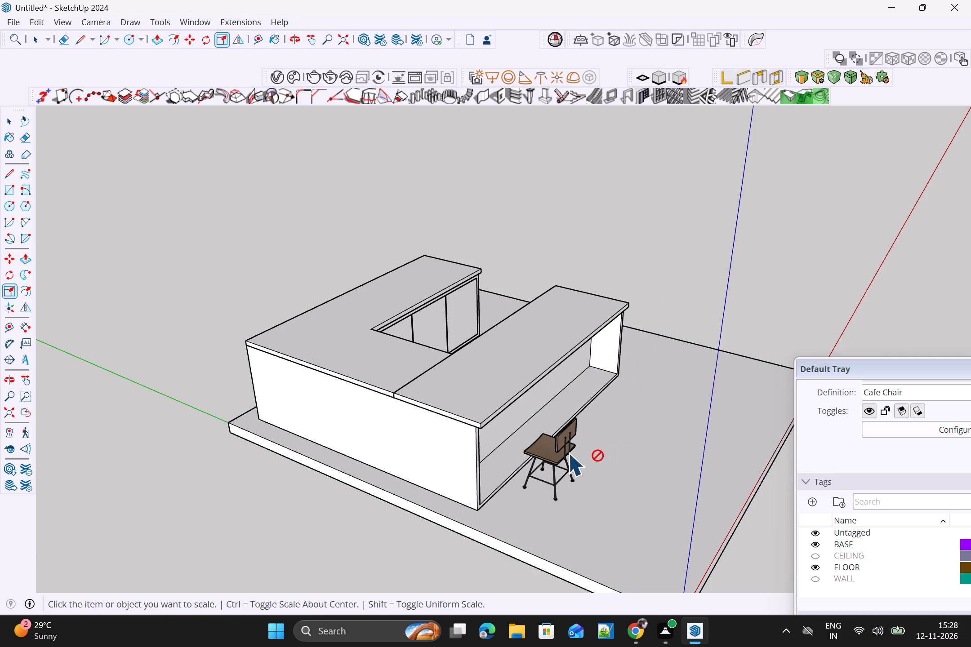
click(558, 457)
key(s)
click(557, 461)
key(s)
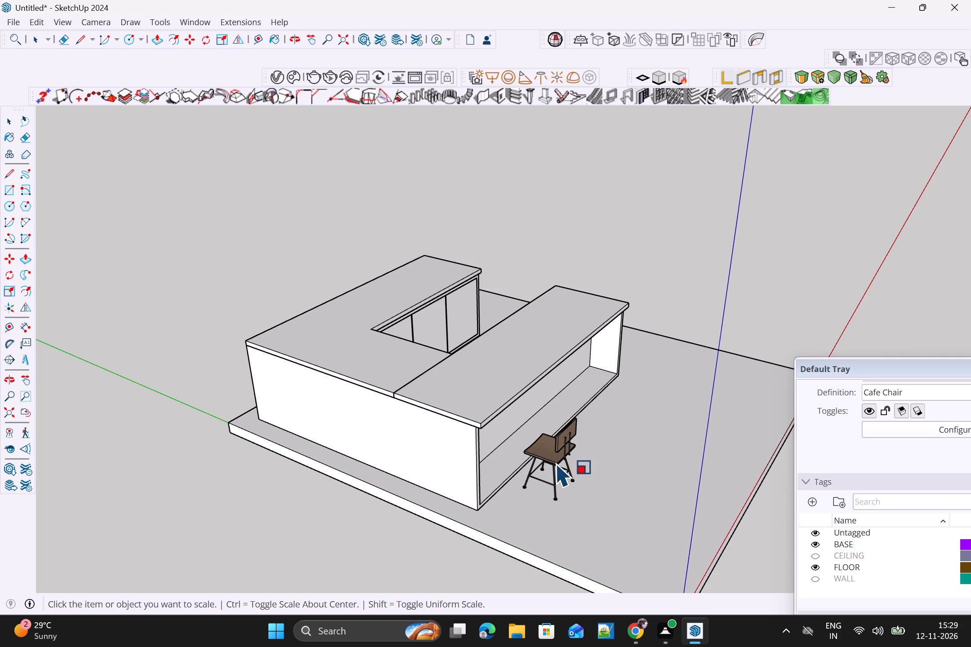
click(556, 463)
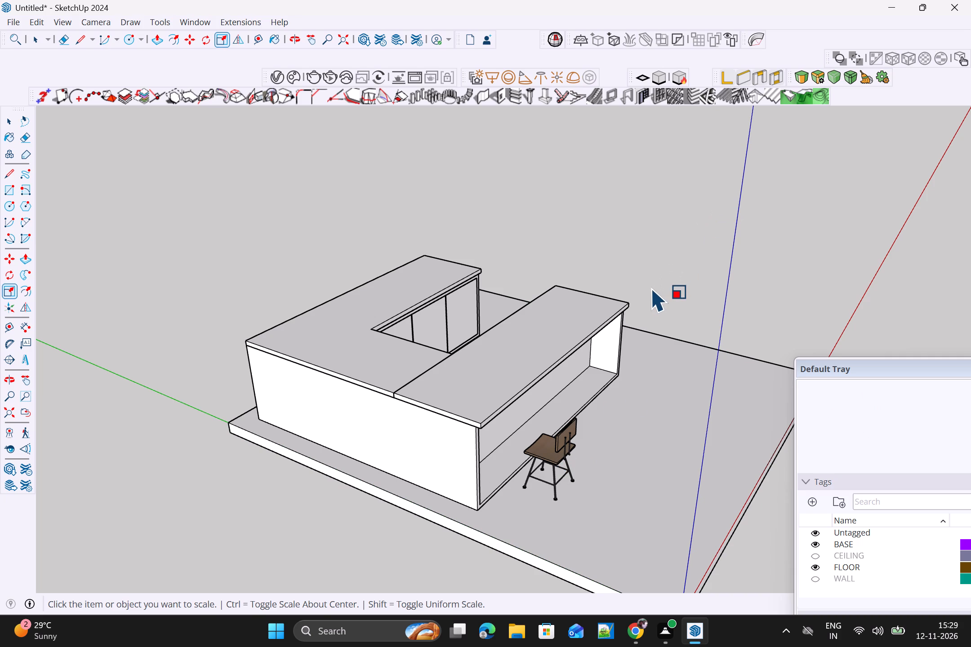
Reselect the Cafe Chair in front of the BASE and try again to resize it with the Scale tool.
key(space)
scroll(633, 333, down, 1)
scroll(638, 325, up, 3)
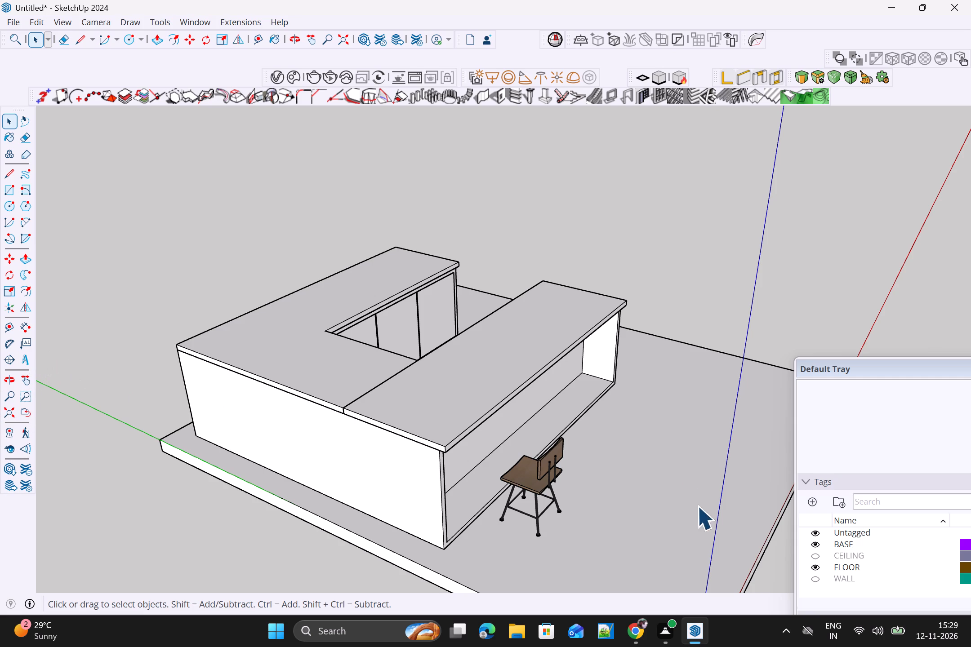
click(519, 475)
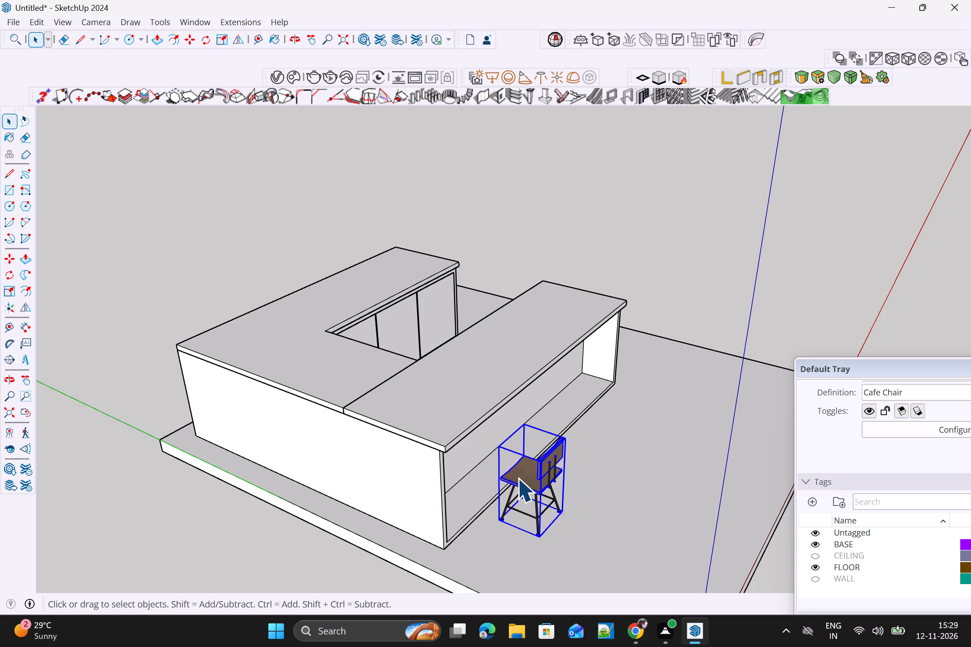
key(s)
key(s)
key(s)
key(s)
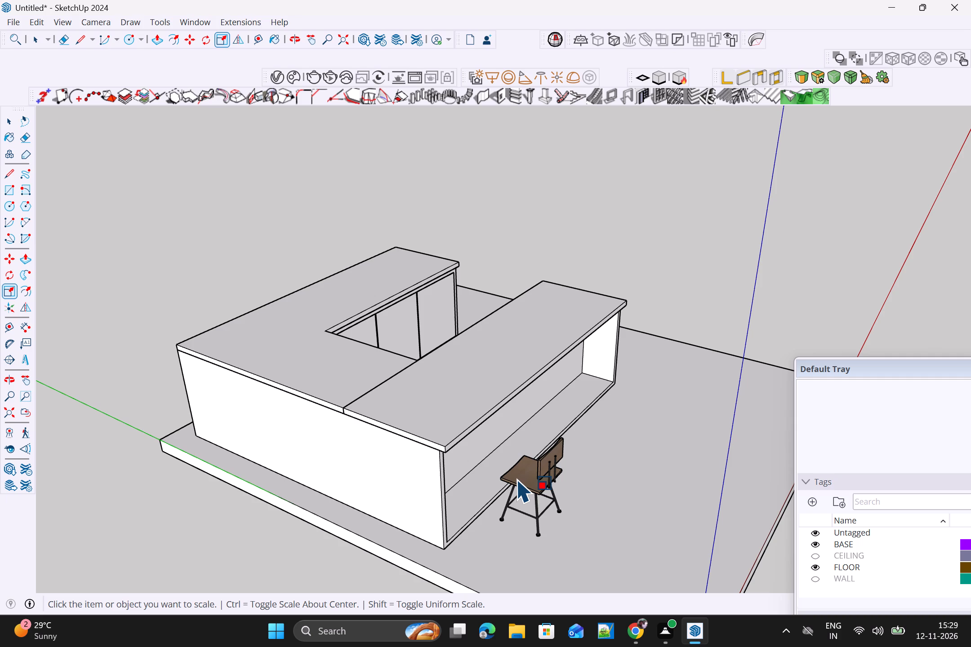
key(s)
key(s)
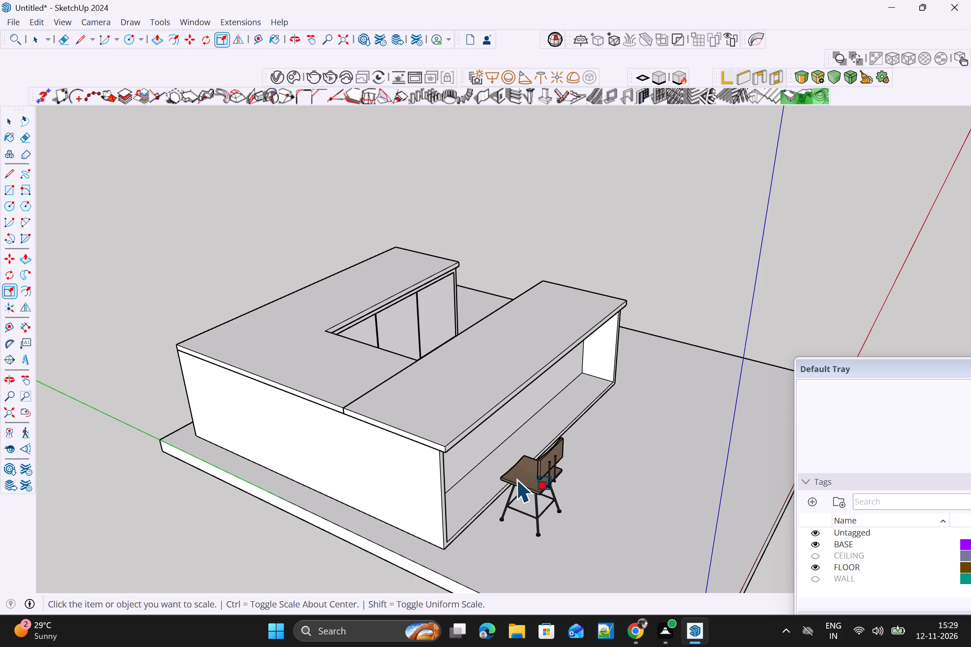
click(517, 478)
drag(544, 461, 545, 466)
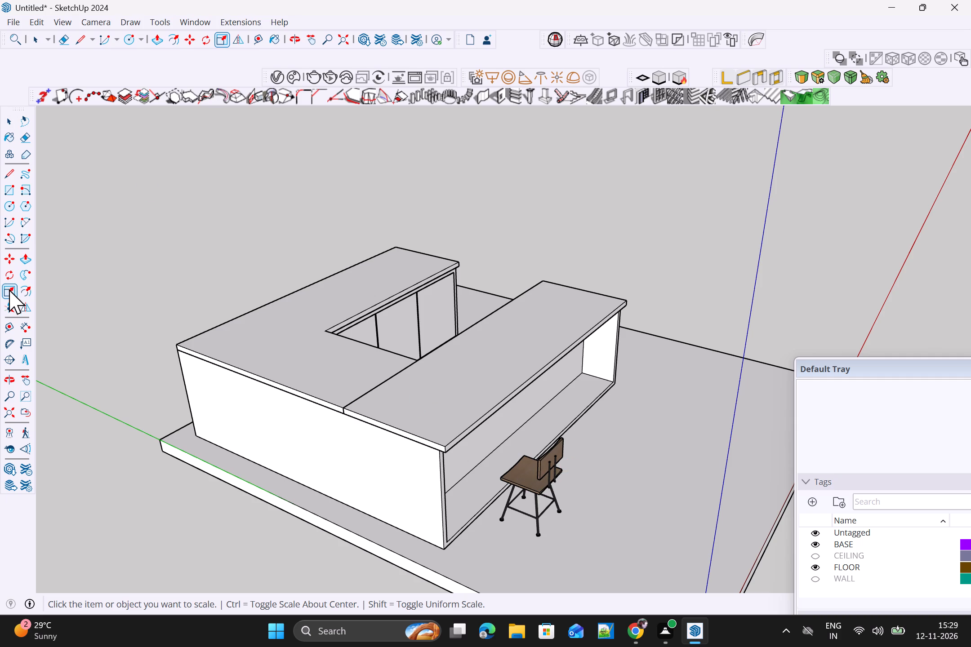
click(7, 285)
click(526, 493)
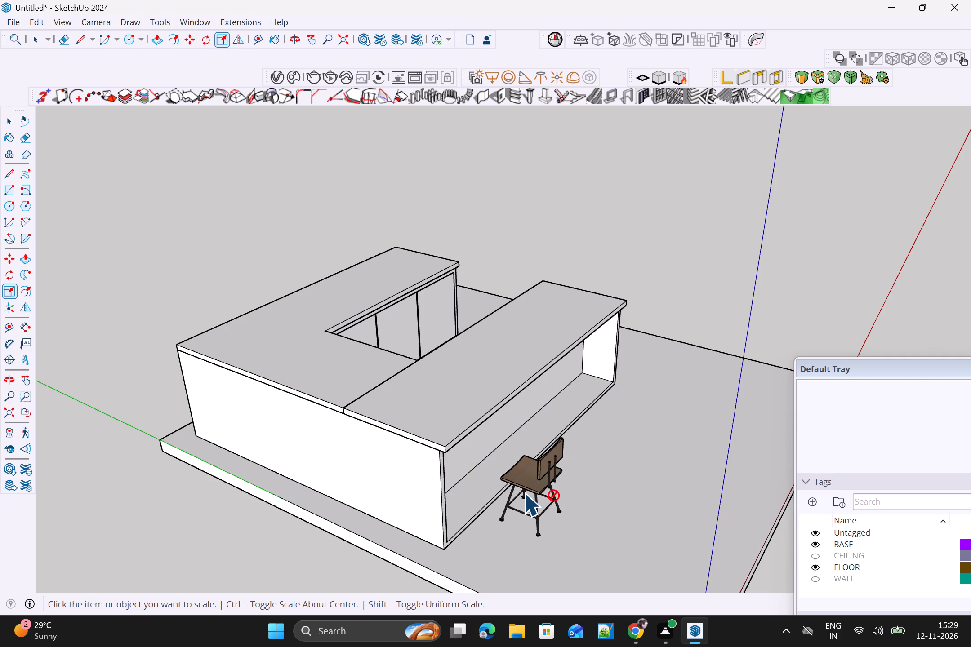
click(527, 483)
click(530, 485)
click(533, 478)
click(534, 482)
Move the Cafe Chair off the floor slab, past the slab edge facing the BASE's open-fronted arm.
key(space)
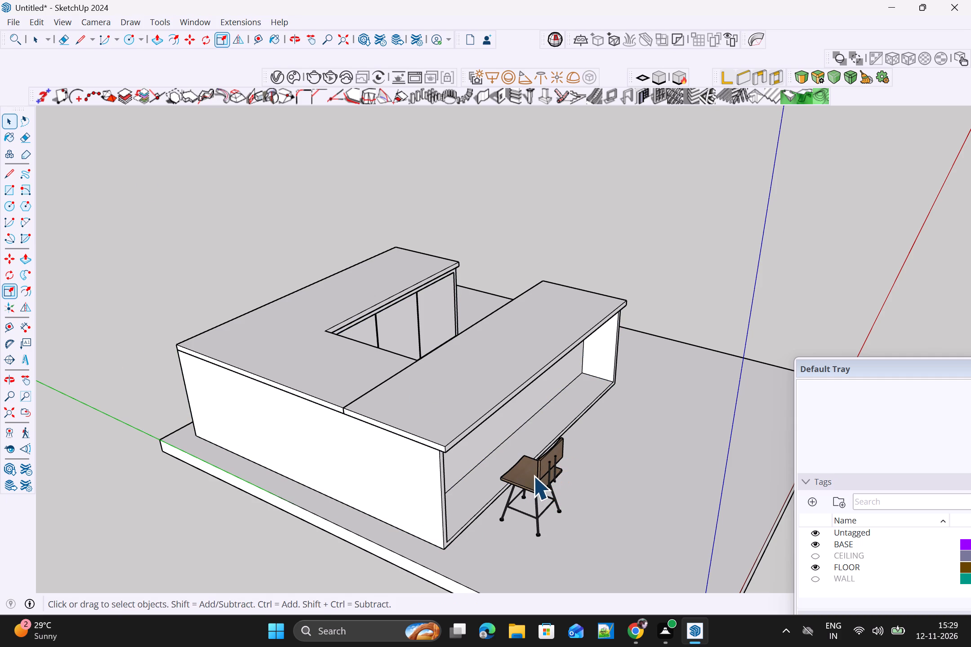
click(533, 475)
key(m)
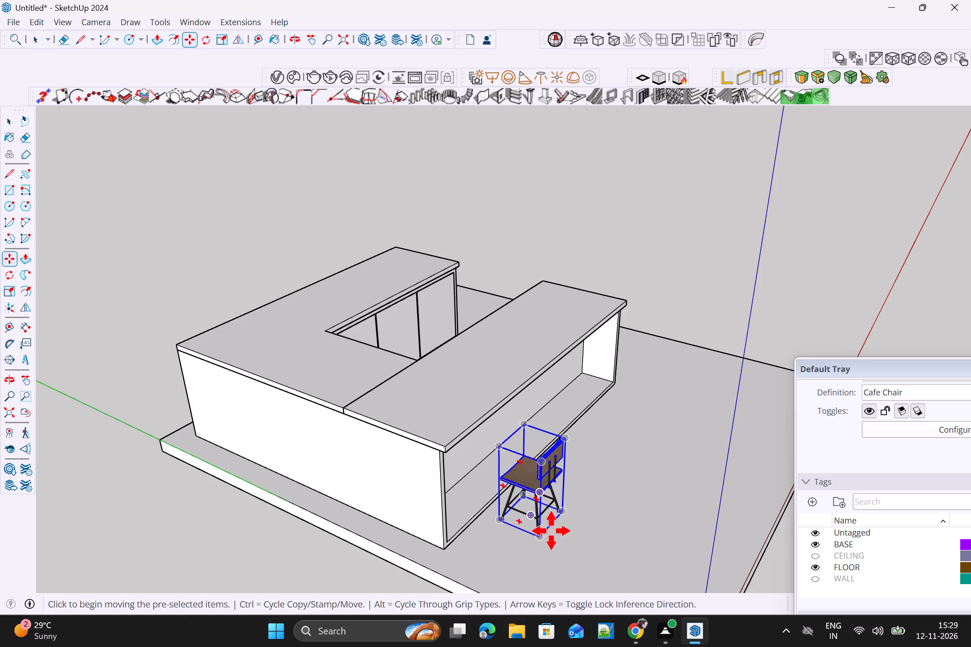
drag(539, 540, 570, 524)
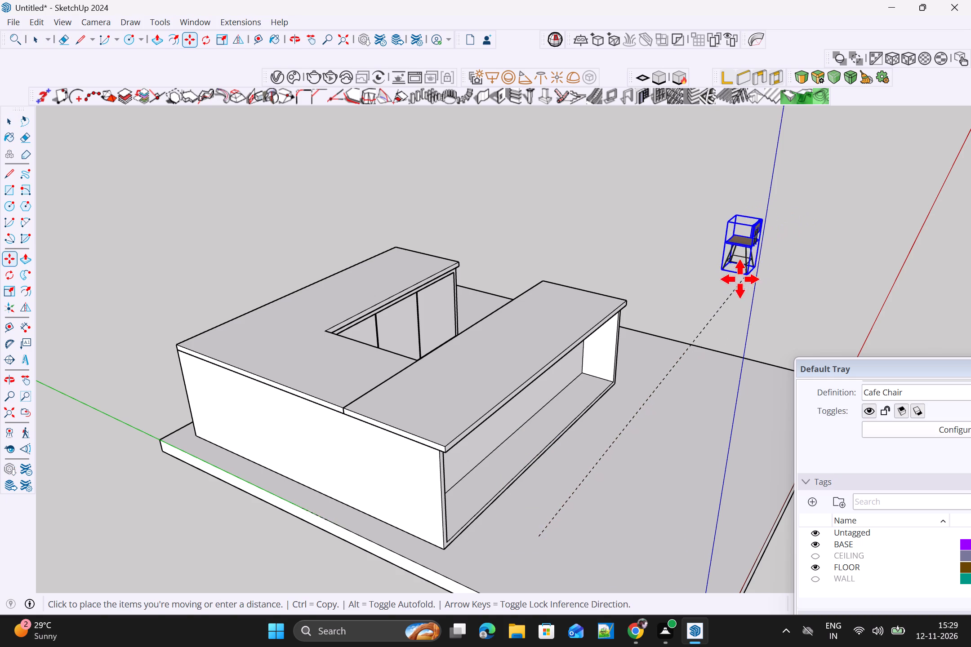
scroll(823, 293, down, 4)
middle_click(837, 308)
middle_drag(827, 302, 463, 227)
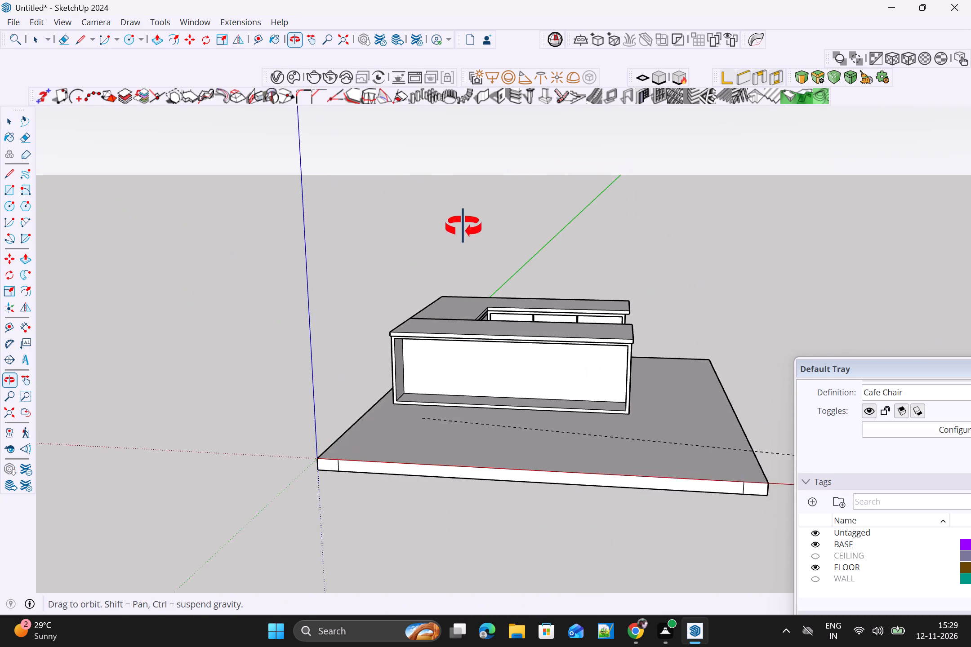
middle_drag(463, 227, 457, 229)
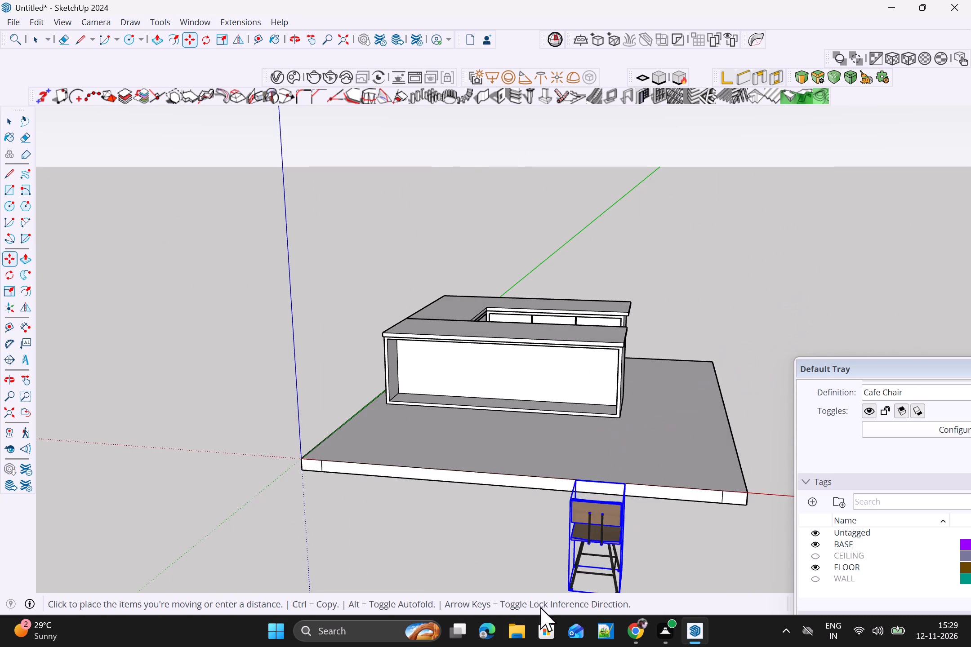
click(536, 552)
key(space)
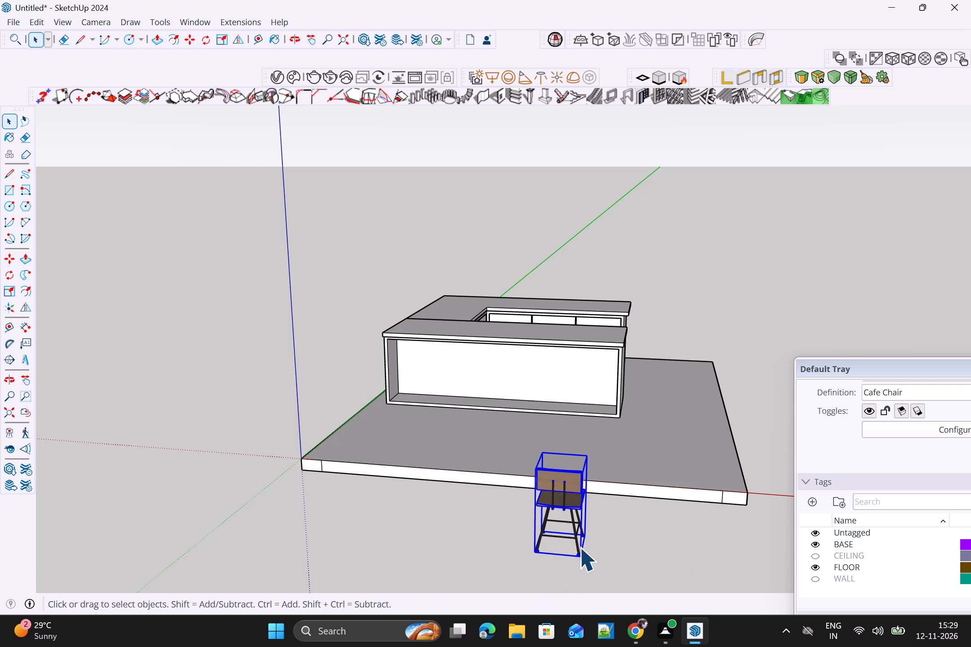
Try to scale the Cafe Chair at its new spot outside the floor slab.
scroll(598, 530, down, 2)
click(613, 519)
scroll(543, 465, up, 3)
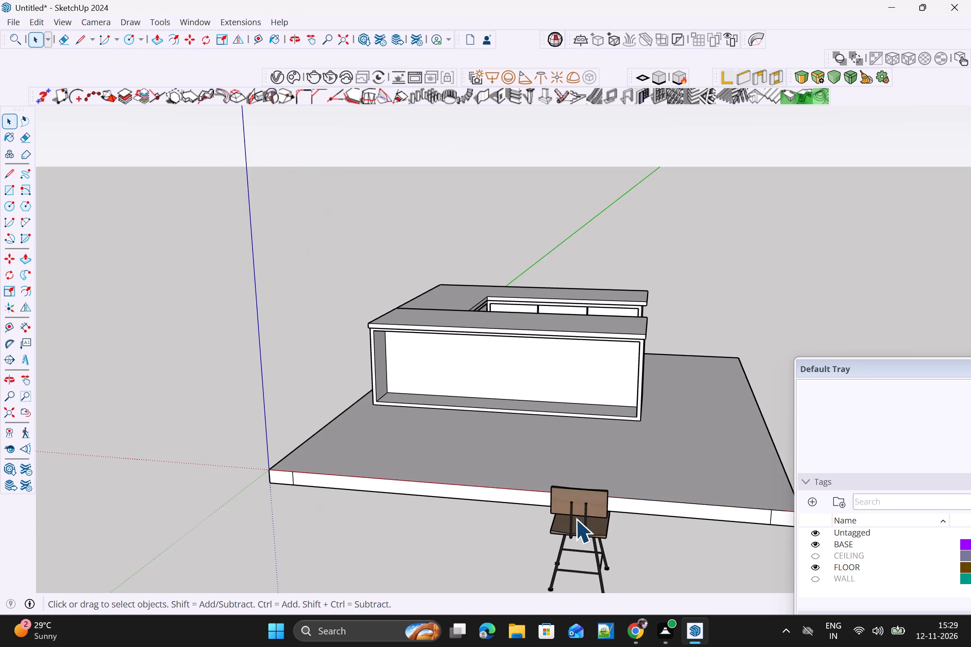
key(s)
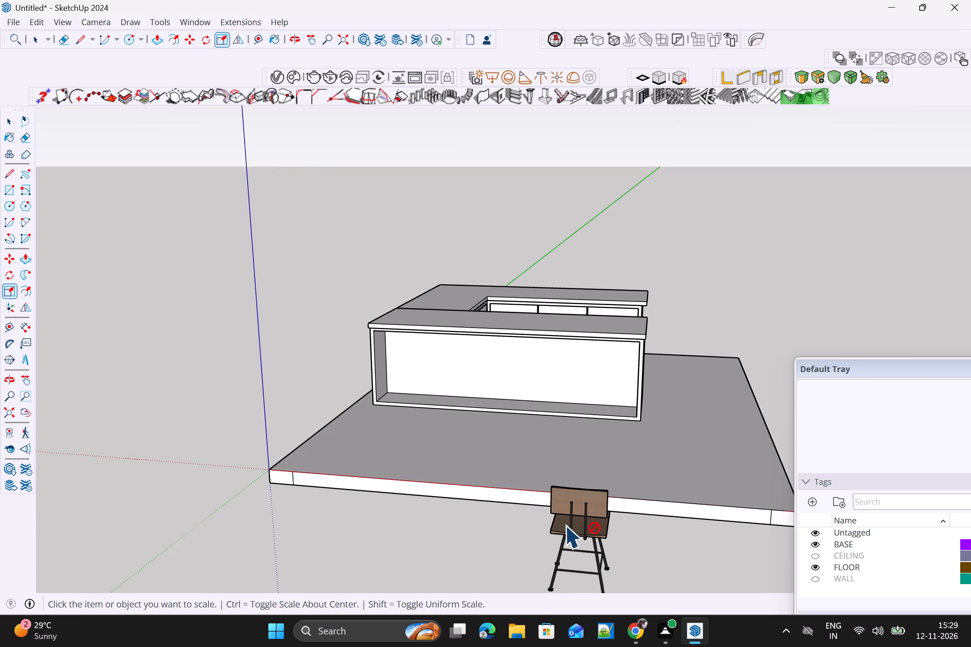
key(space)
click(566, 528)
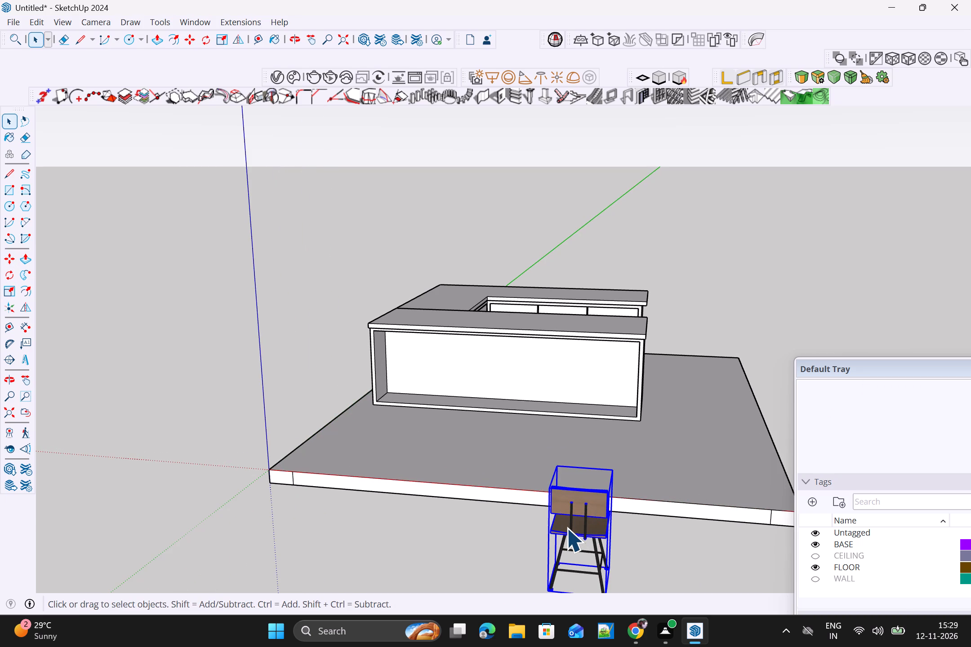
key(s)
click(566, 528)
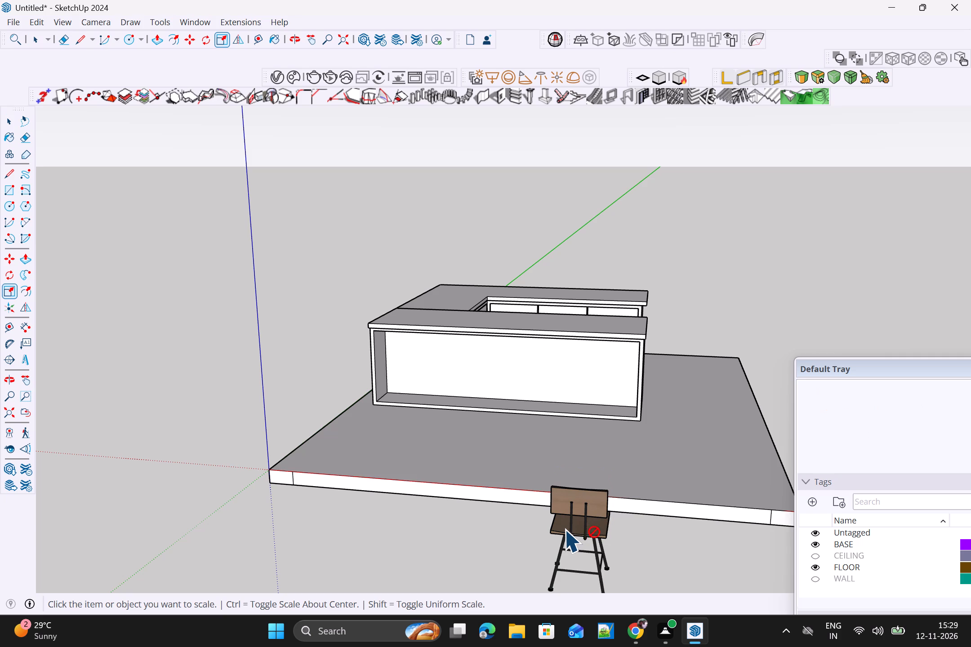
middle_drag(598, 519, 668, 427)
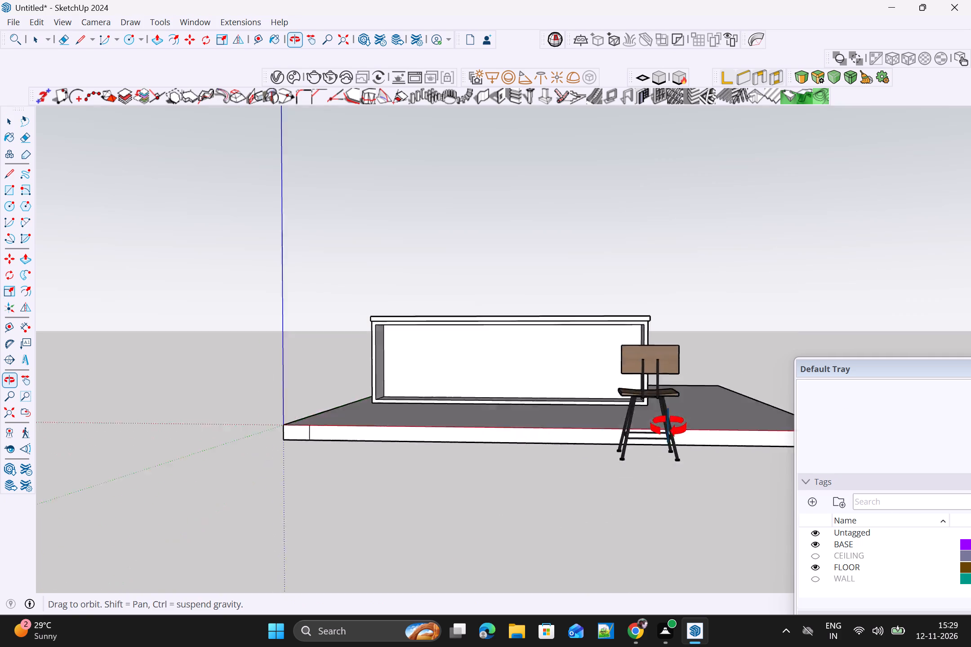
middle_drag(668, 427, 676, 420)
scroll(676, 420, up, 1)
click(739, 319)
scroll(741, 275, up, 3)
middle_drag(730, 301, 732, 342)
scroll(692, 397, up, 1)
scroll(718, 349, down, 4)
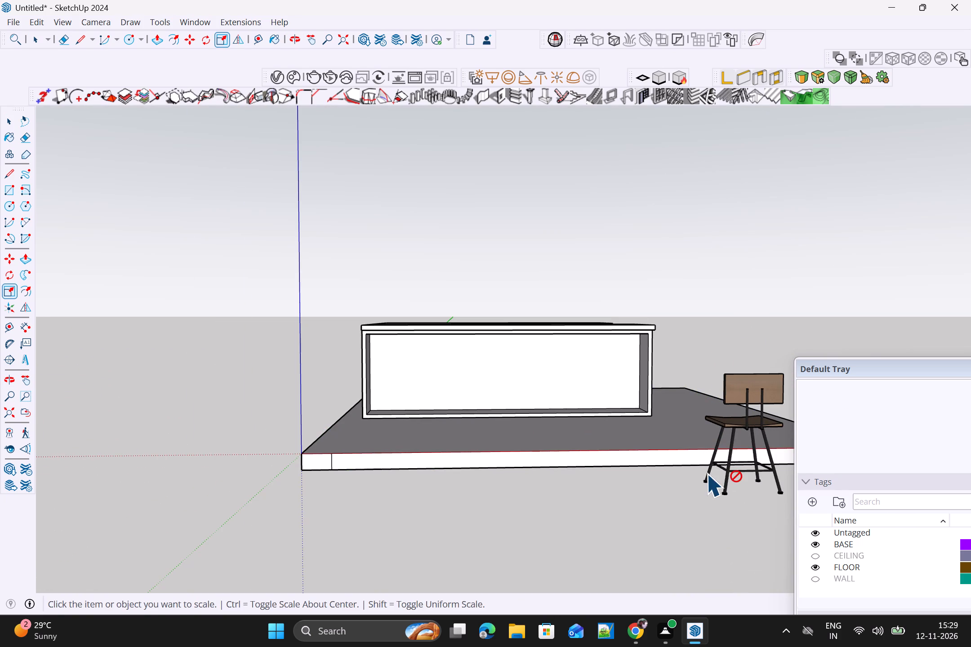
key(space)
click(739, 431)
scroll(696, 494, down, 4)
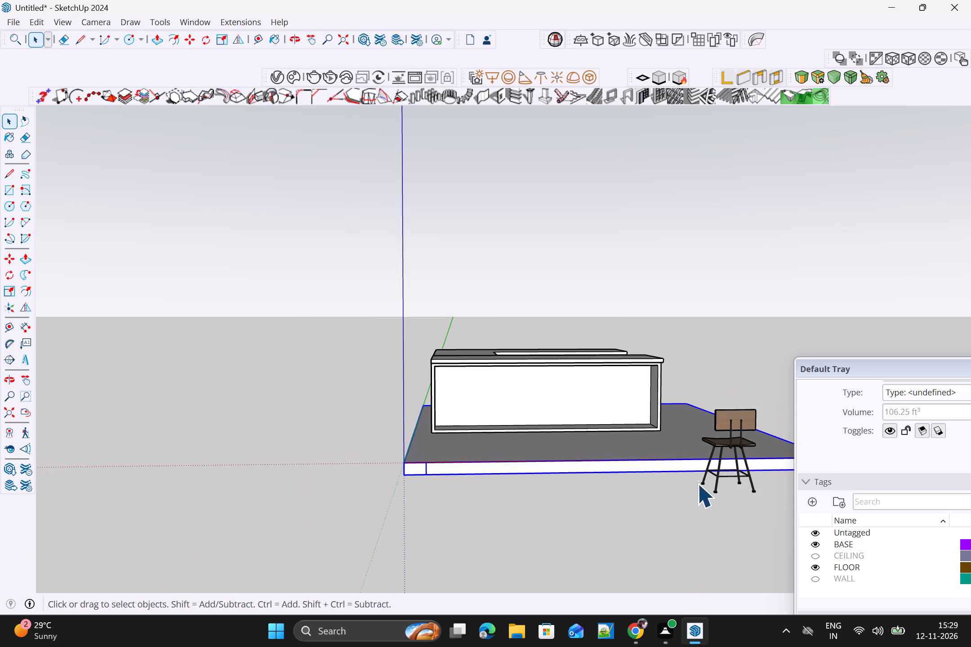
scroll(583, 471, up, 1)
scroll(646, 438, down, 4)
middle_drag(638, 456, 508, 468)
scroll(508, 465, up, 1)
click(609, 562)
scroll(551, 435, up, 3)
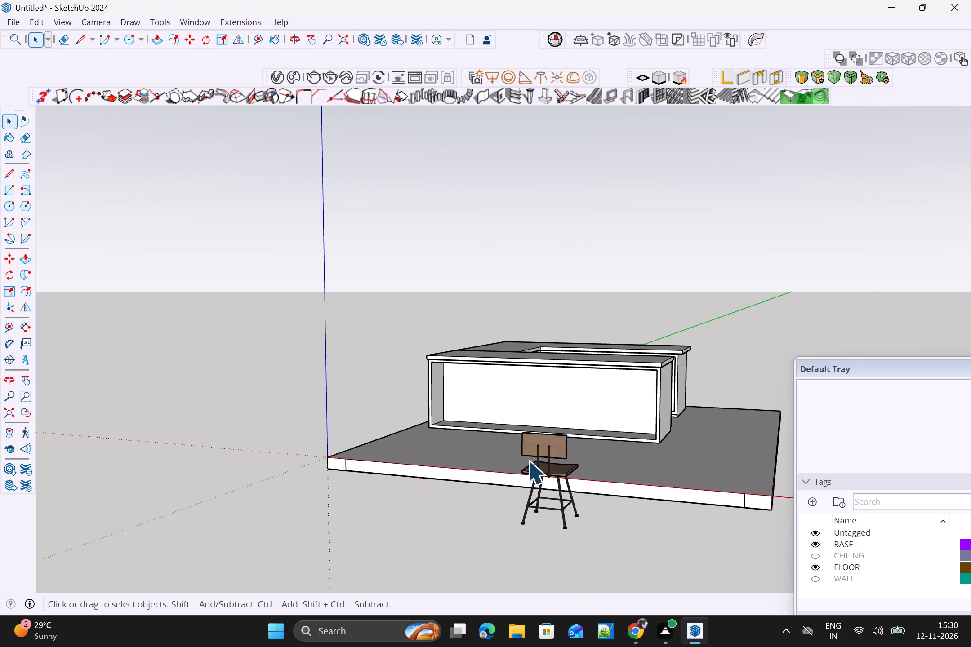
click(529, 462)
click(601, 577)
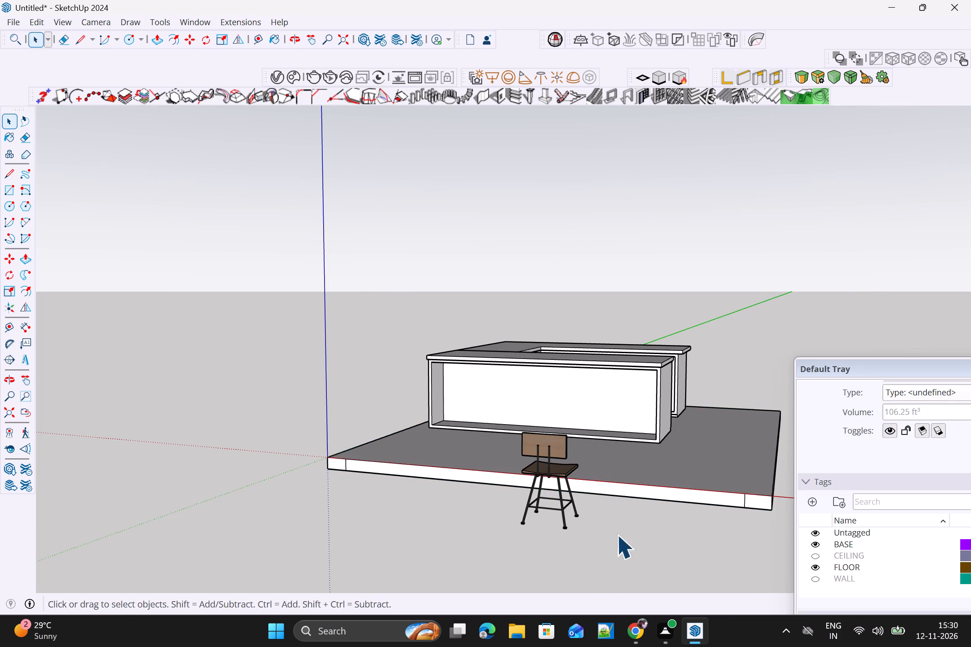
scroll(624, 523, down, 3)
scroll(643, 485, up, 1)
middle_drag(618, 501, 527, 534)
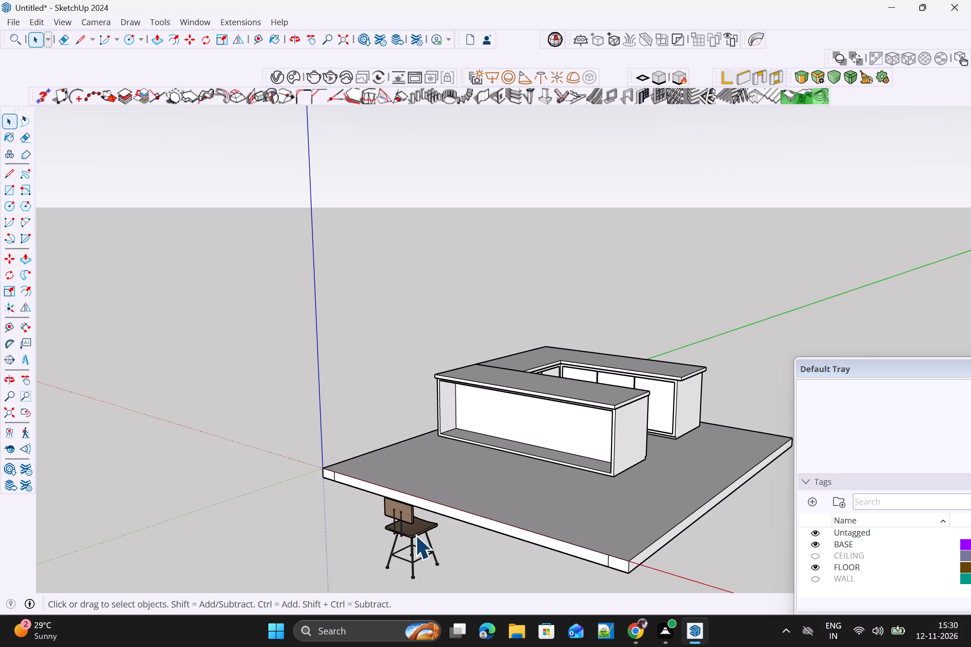
Explode the Cafe Chair component into its separate parts.
click(414, 534)
right_click(414, 531)
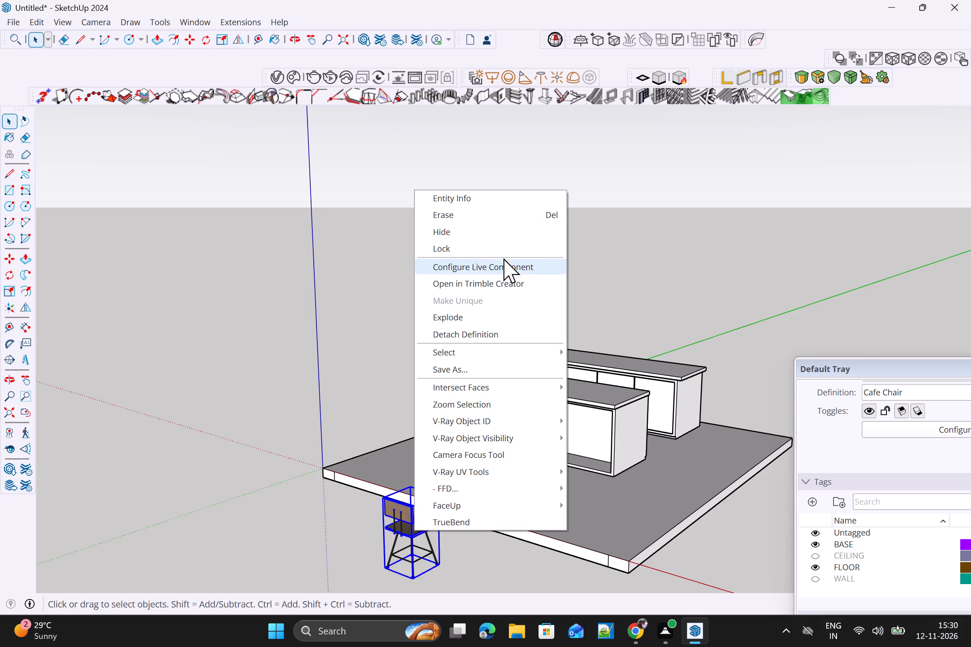
click(469, 315)
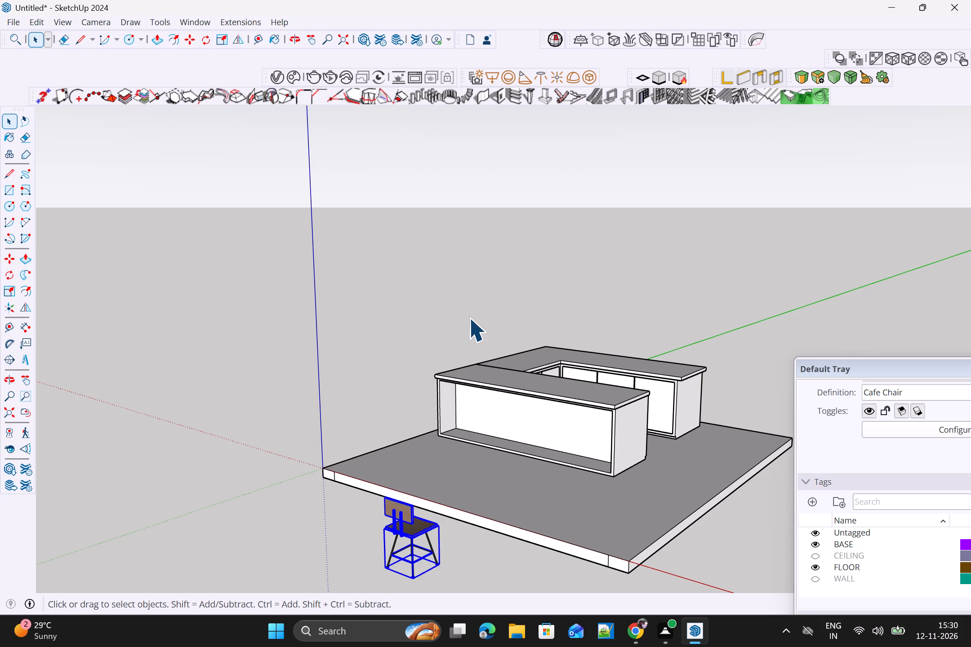
Scale the exploded chair's parts upward from the top centre grip so that only the height increases.
scroll(453, 539, down, 5)
middle_drag(430, 537, 484, 536)
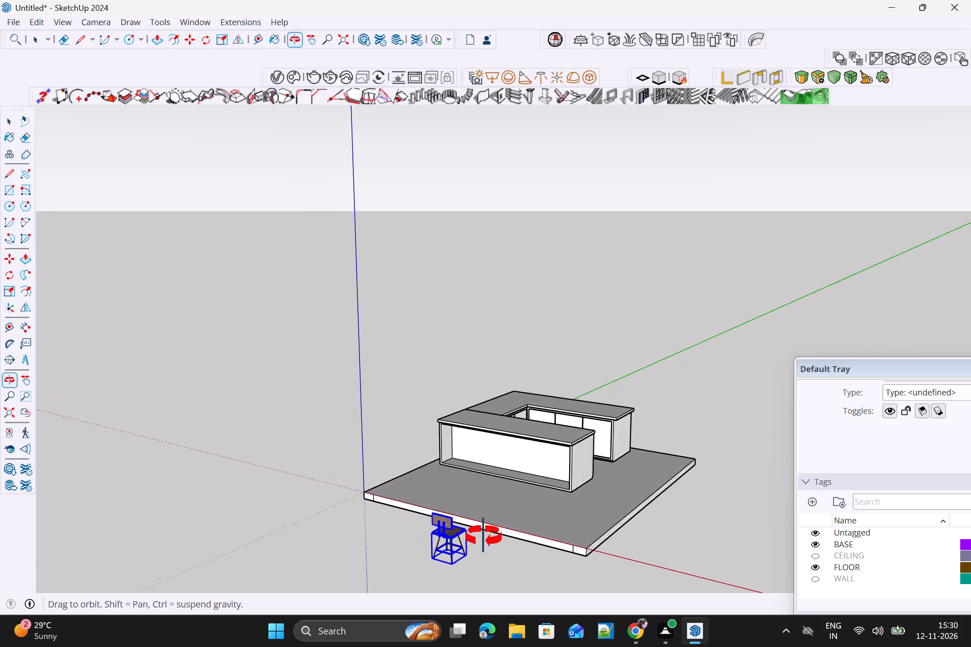
middle_drag(484, 536, 624, 522)
key(s)
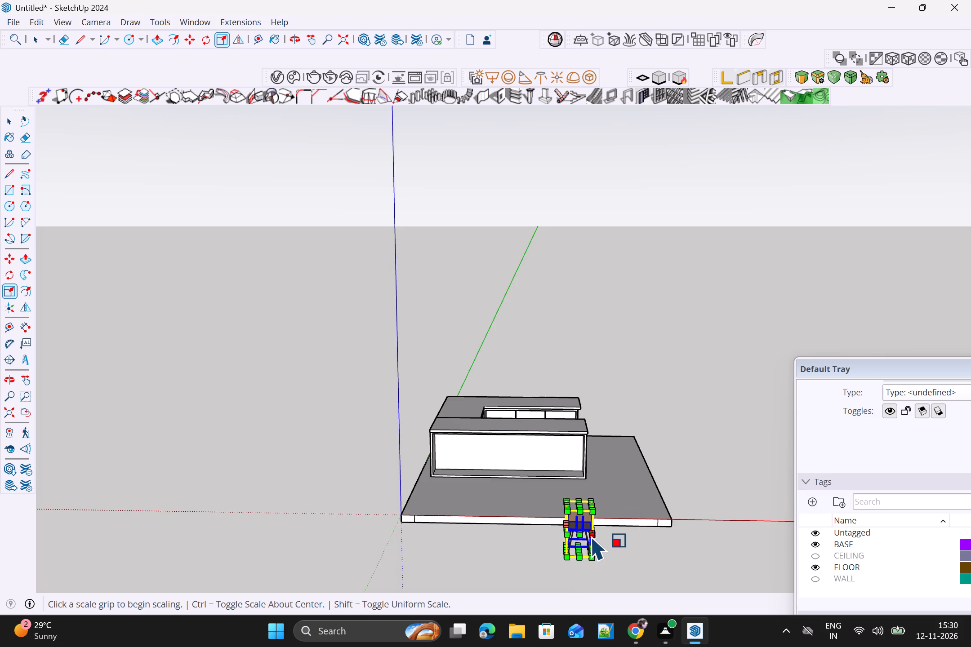
scroll(607, 529, up, 9)
middle_drag(782, 508, 785, 503)
scroll(619, 497, down, 2)
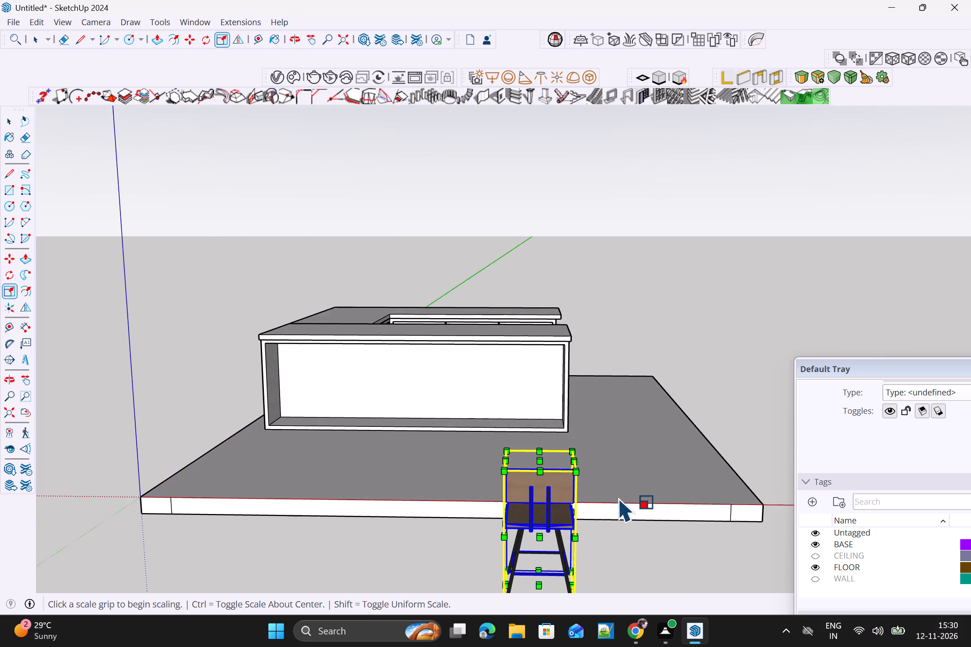
scroll(619, 497, down, 1)
middle_click(784, 489)
scroll(791, 483, up, 1)
middle_drag(791, 483, 794, 479)
scroll(466, 483, down, 4)
middle_drag(493, 499, 579, 485)
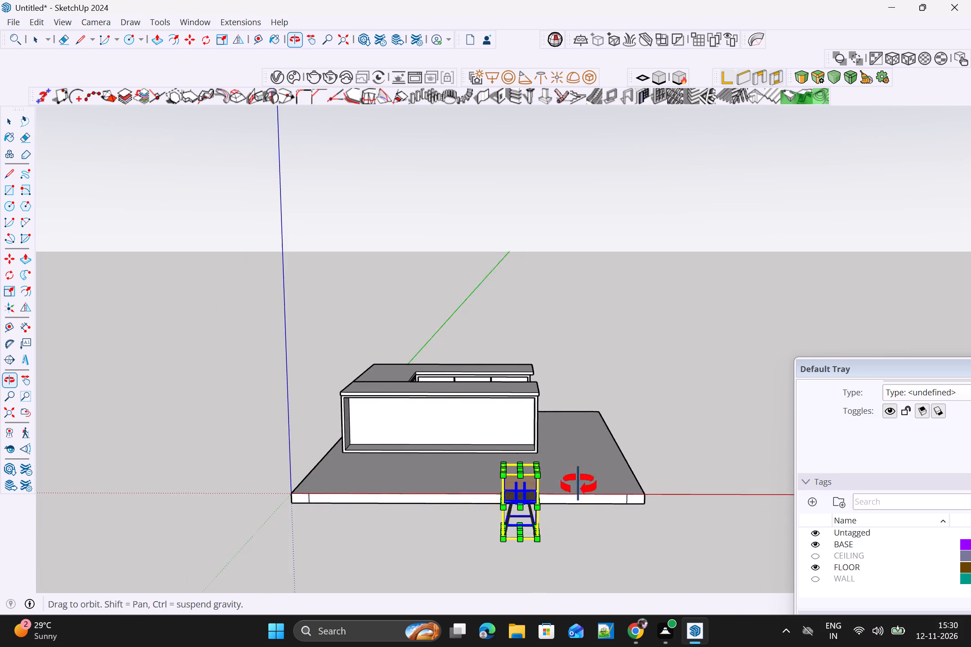
middle_drag(579, 485, 769, 462)
scroll(767, 469, up, 8)
scroll(743, 354, up, 4)
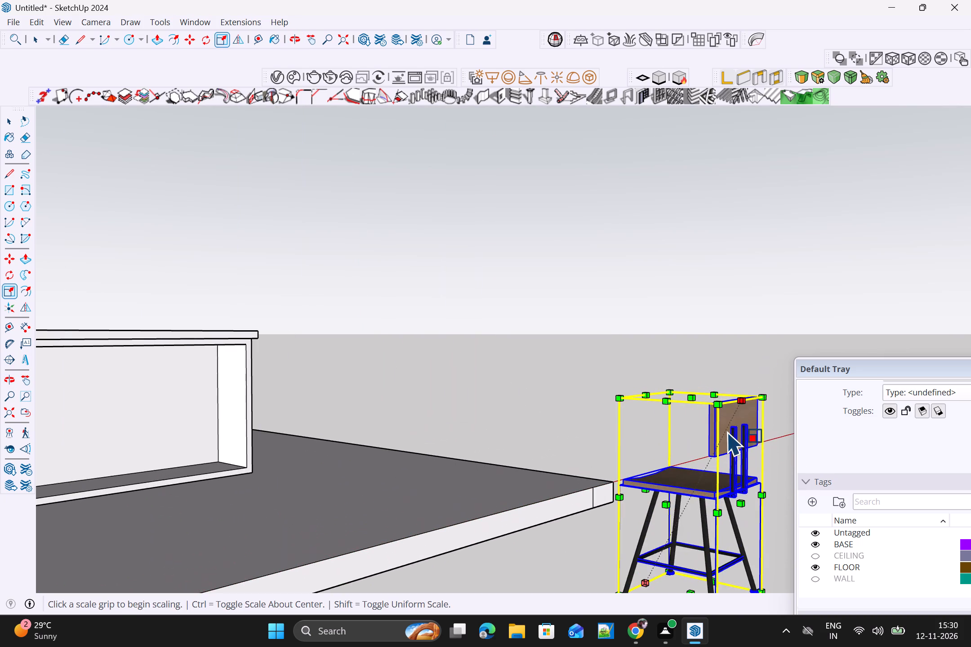
click(693, 399)
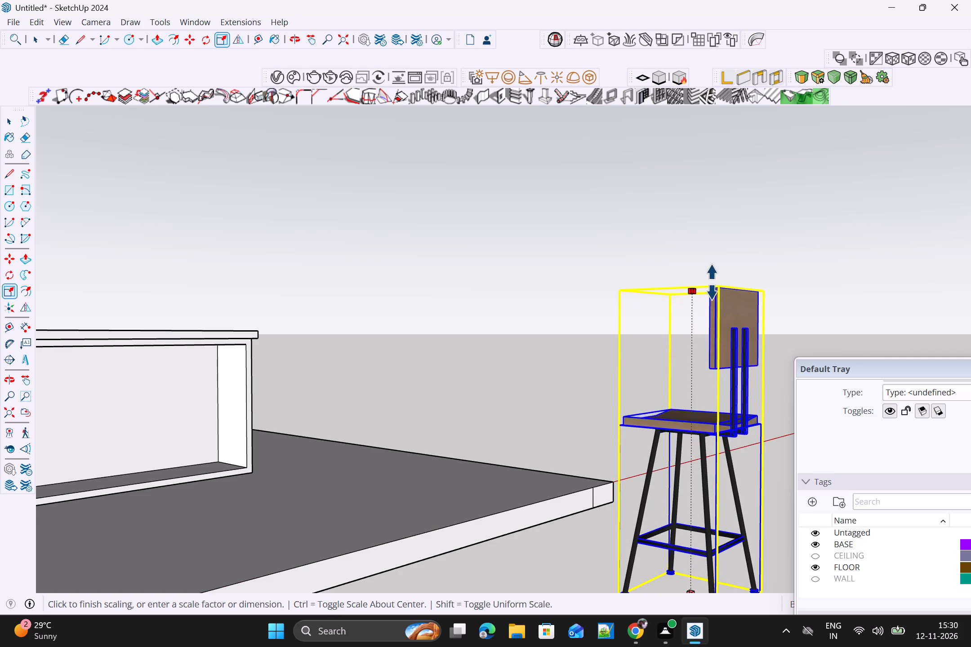
scroll(712, 277, down, 6)
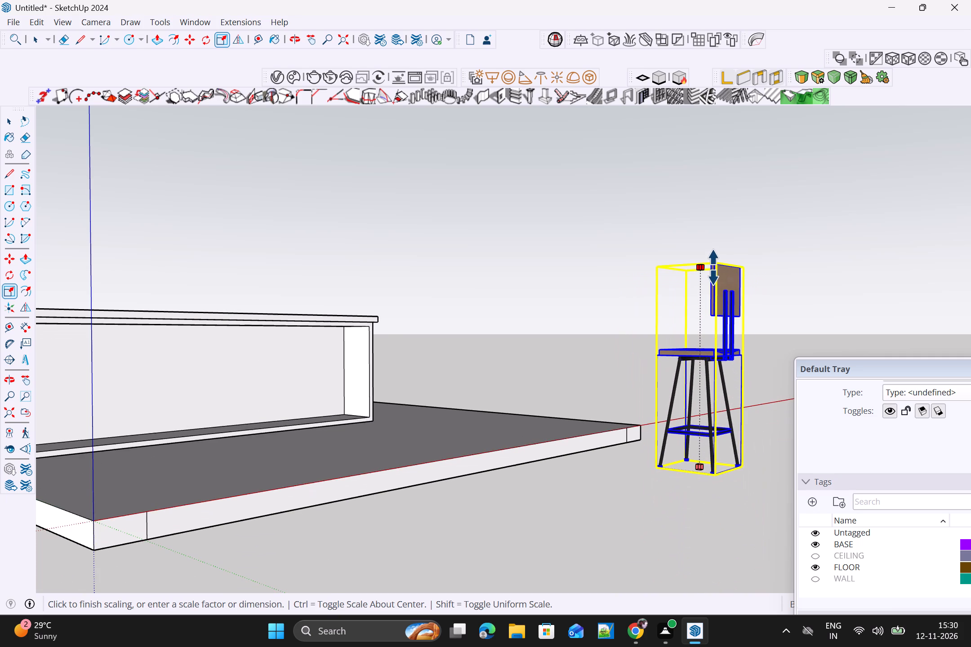
click(712, 261)
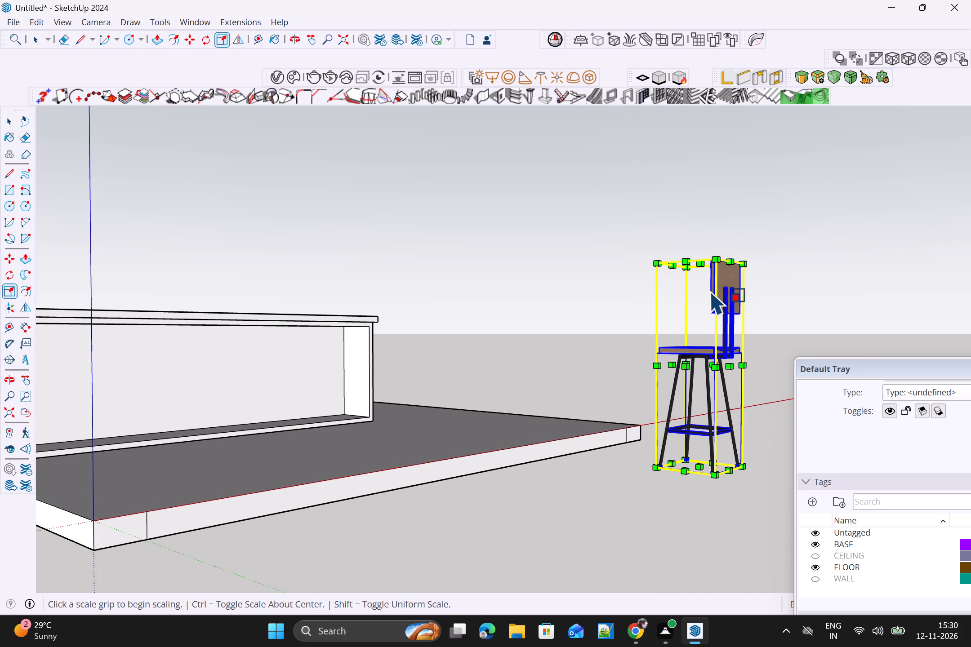
scroll(713, 293, down, 4)
key(space)
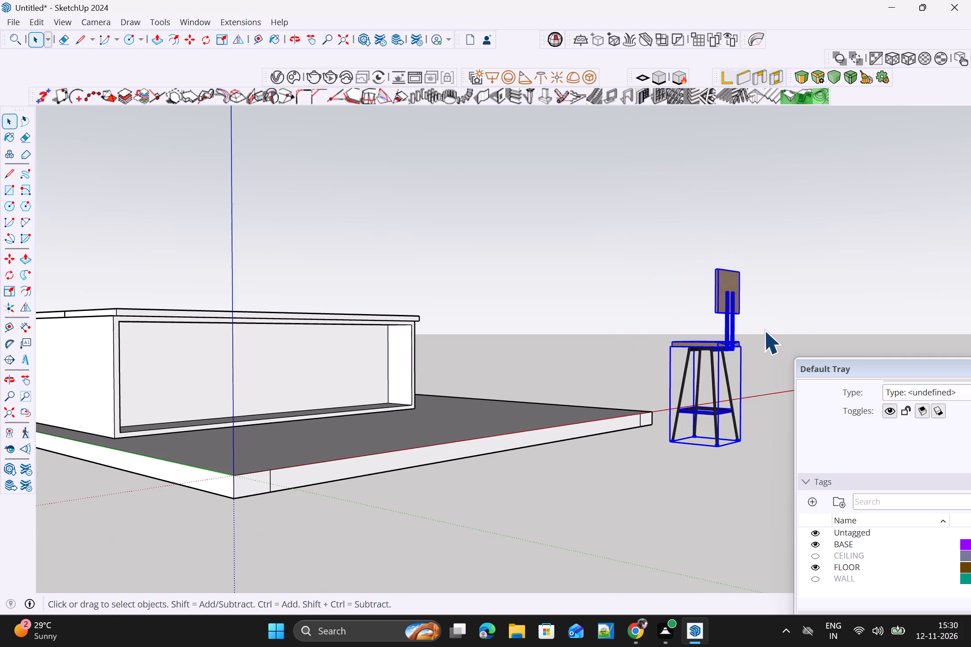
Select all the parts of the heightened chair and make them one group.
scroll(770, 326, down, 2)
drag(781, 317, 781, 326)
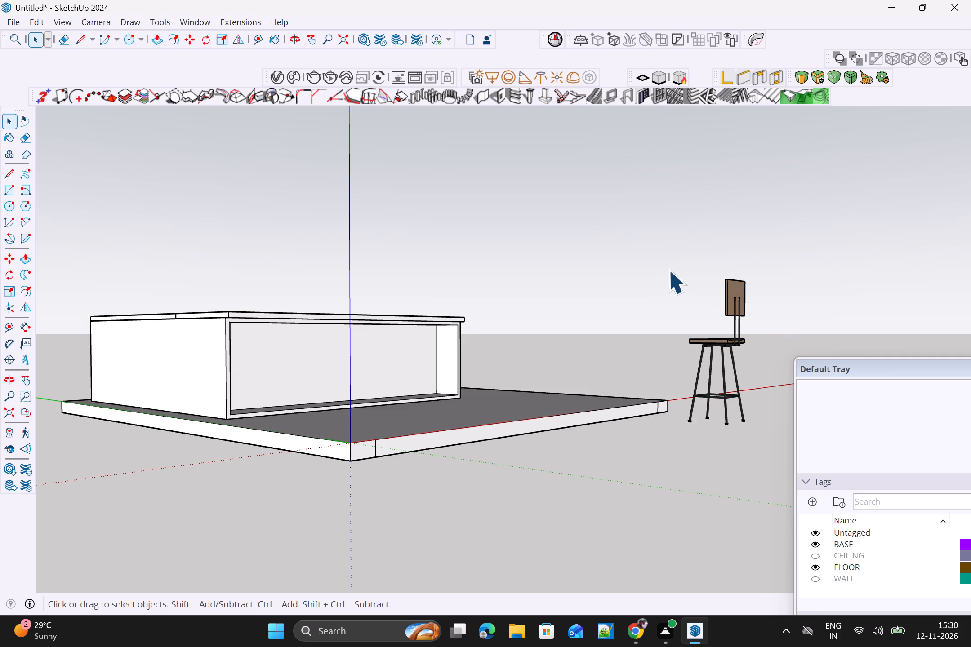
drag(665, 275, 757, 474)
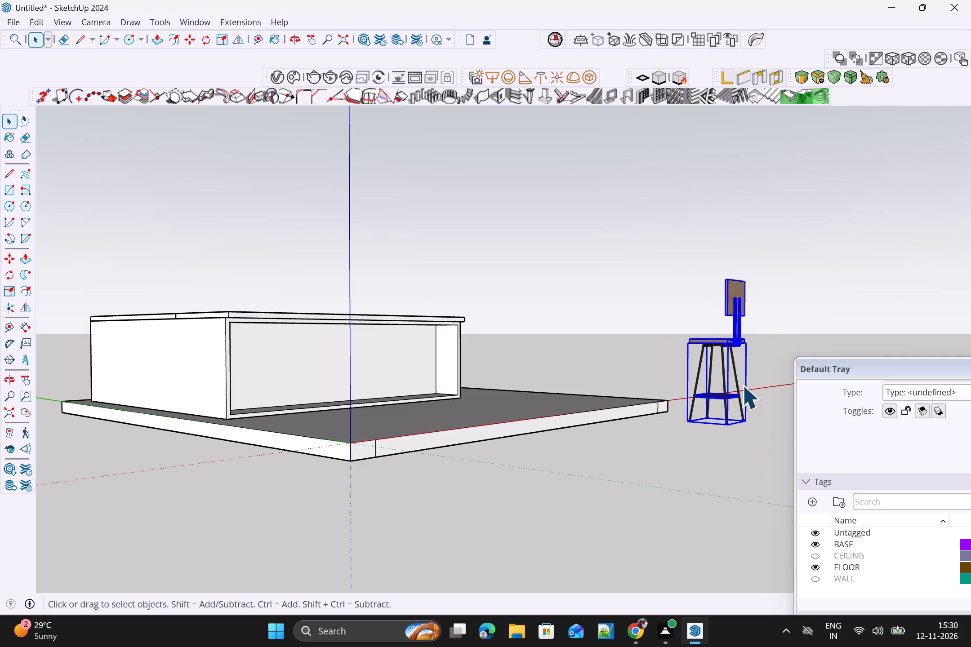
right_drag(726, 379, 721, 382)
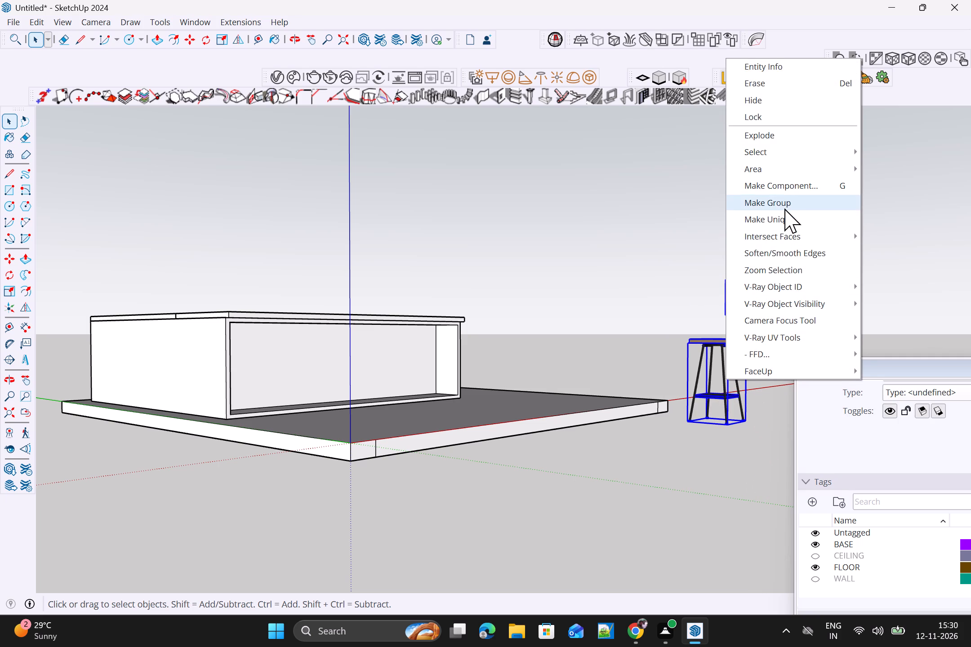
click(784, 206)
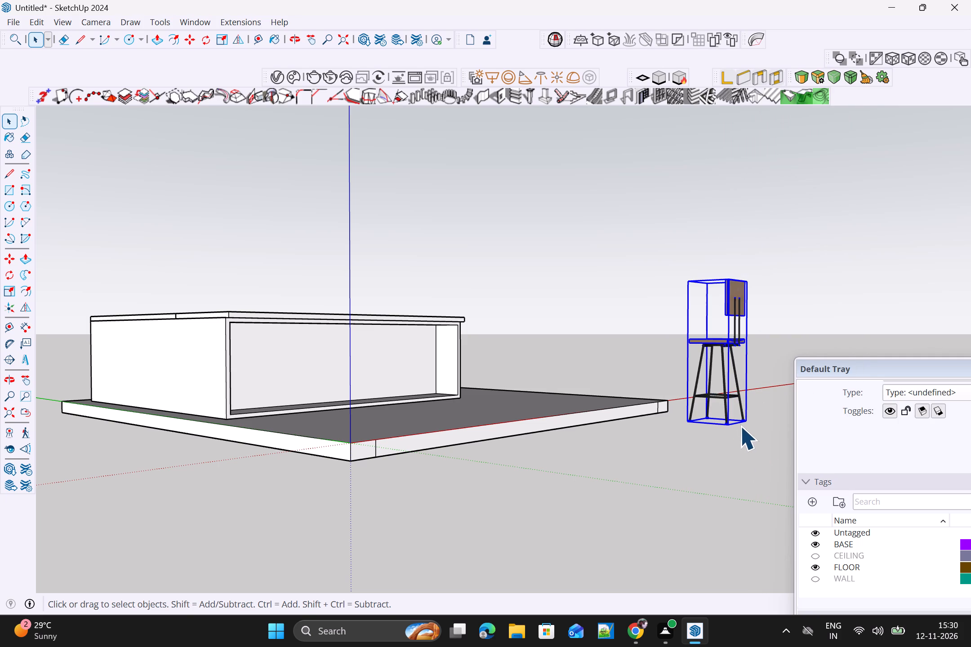
Move the chair group back onto the floor slab, in front of the BASE's open-fronted arm towards its free end.
key(m)
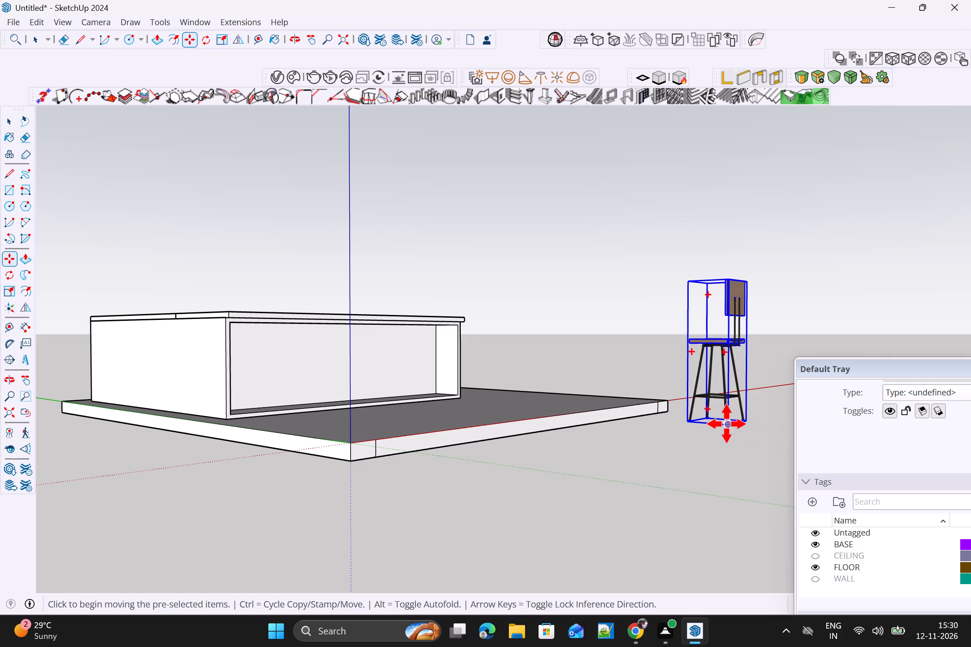
click(727, 424)
scroll(716, 419, down, 4)
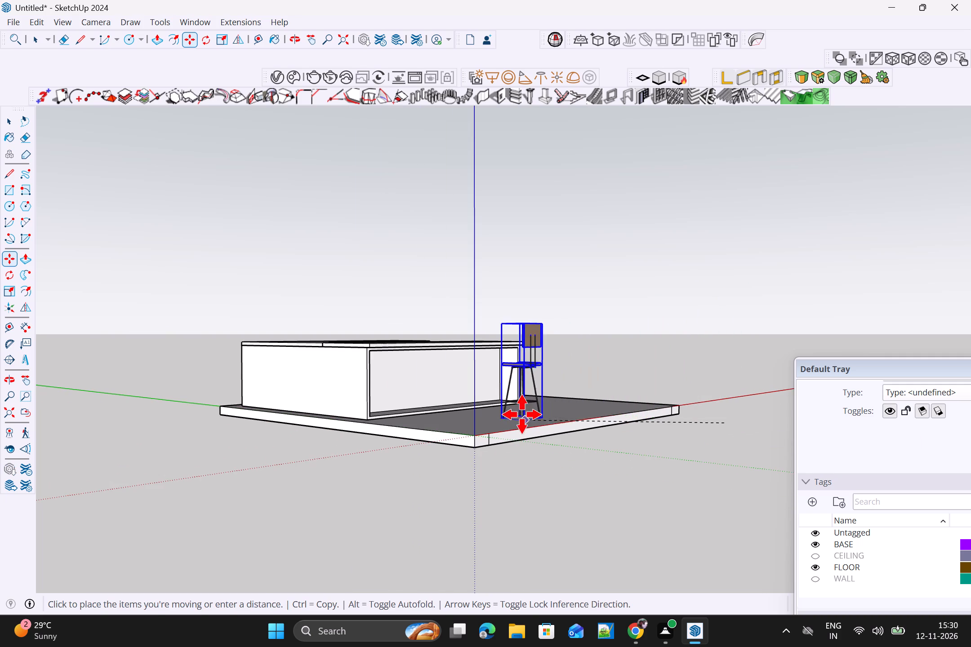
scroll(519, 409, up, 3)
middle_drag(533, 427, 623, 478)
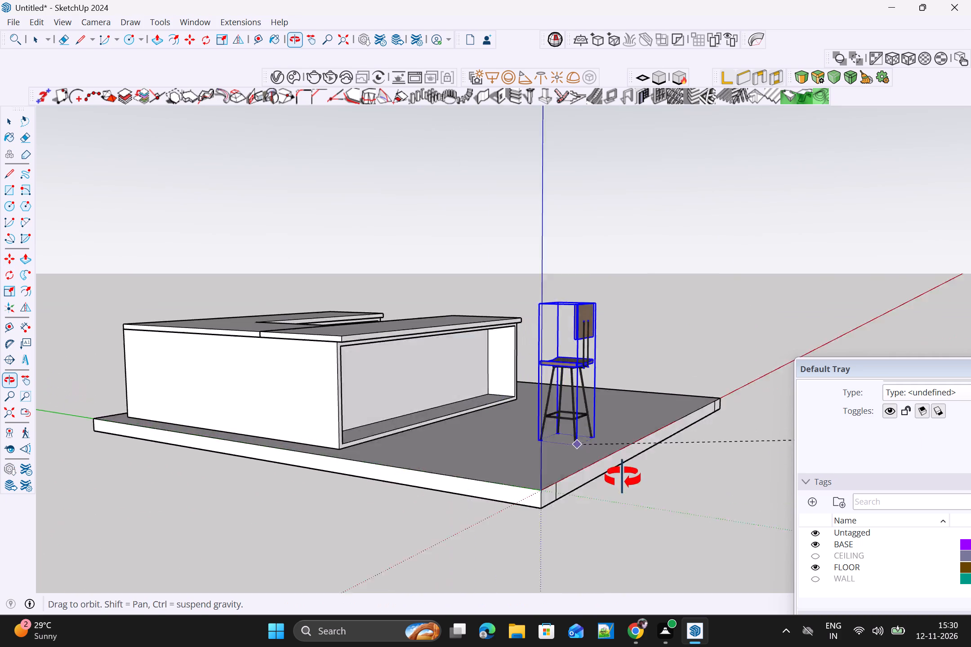
middle_drag(623, 478, 638, 479)
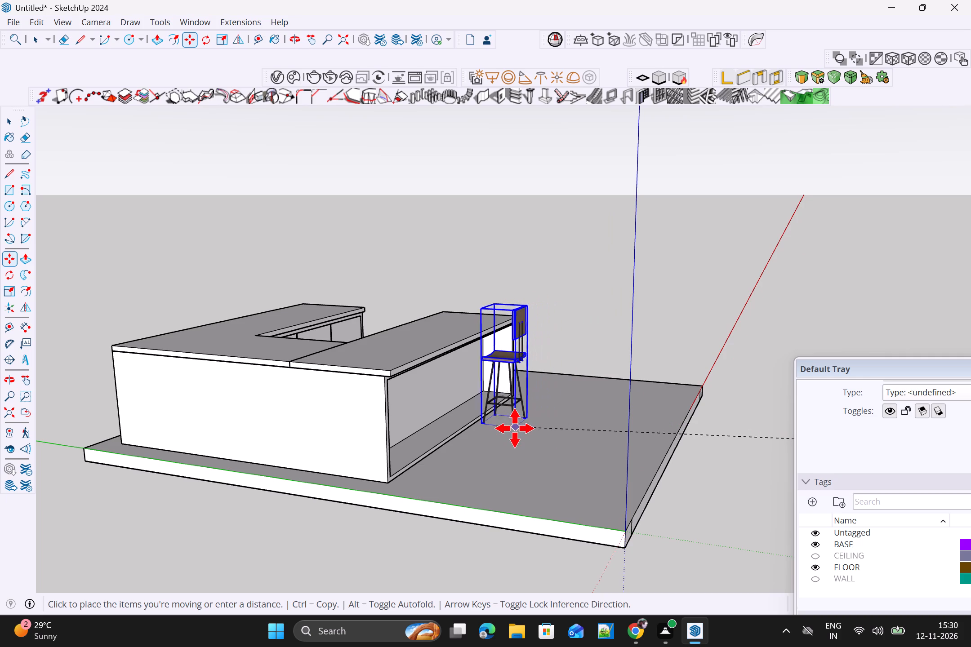
click(523, 427)
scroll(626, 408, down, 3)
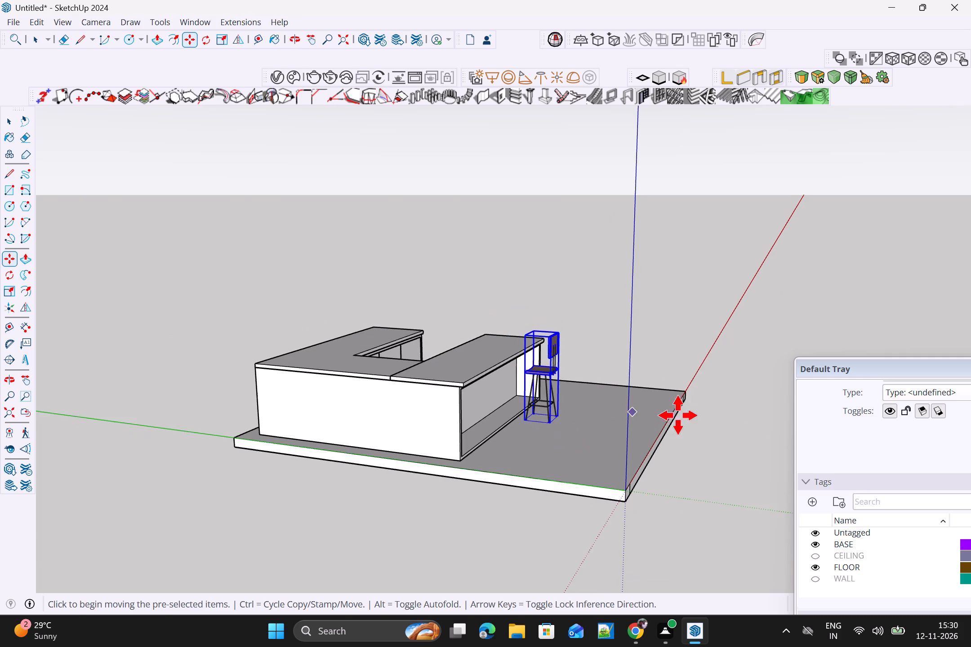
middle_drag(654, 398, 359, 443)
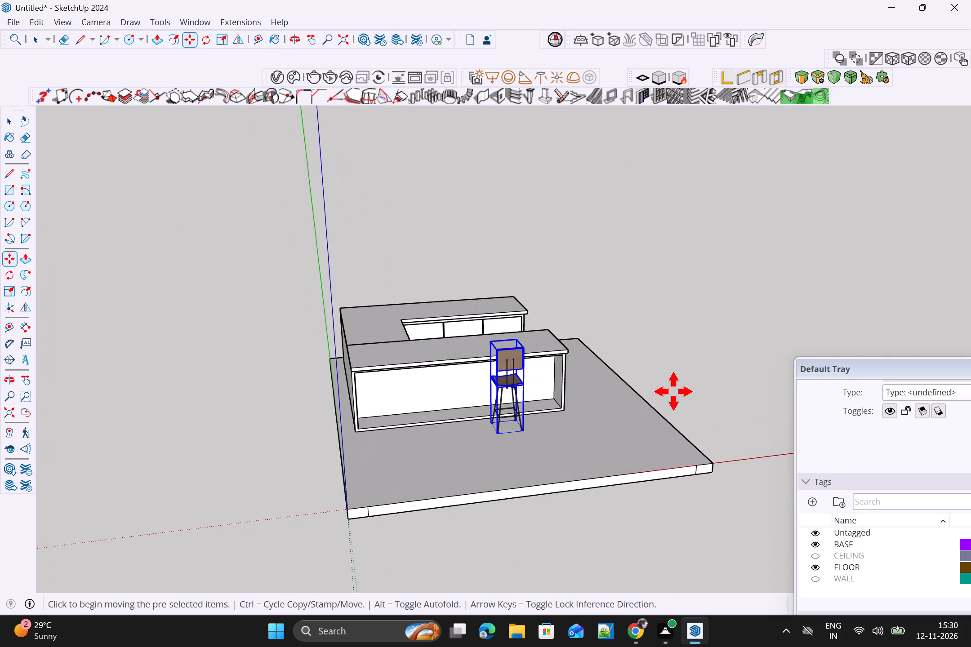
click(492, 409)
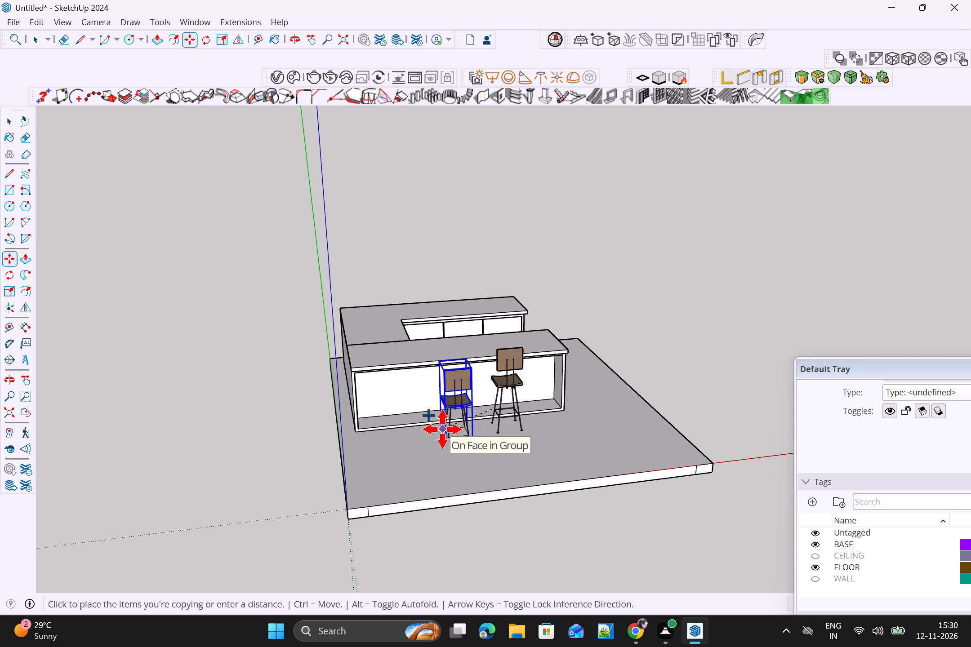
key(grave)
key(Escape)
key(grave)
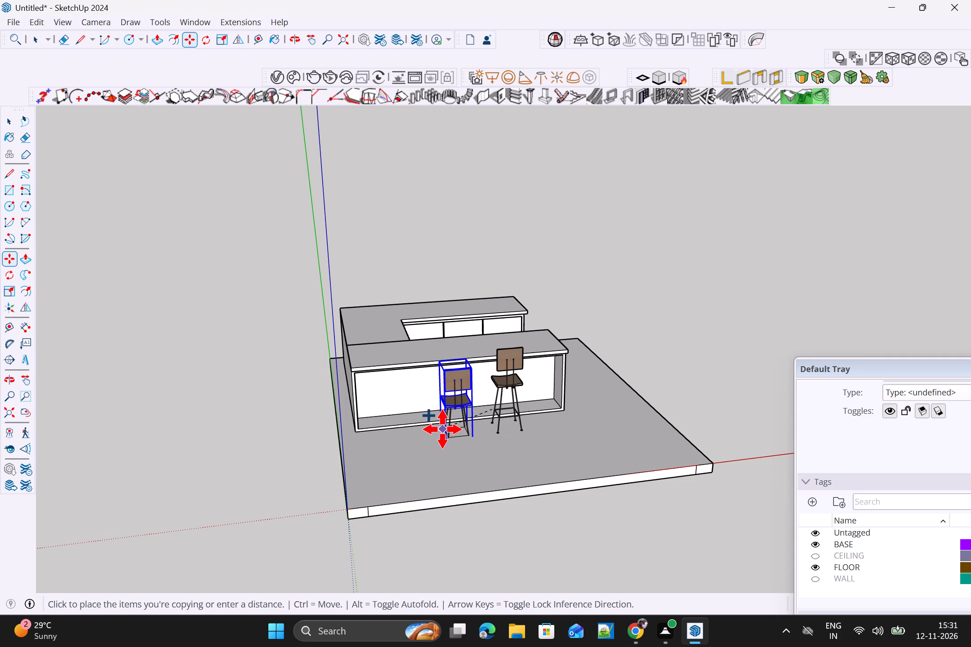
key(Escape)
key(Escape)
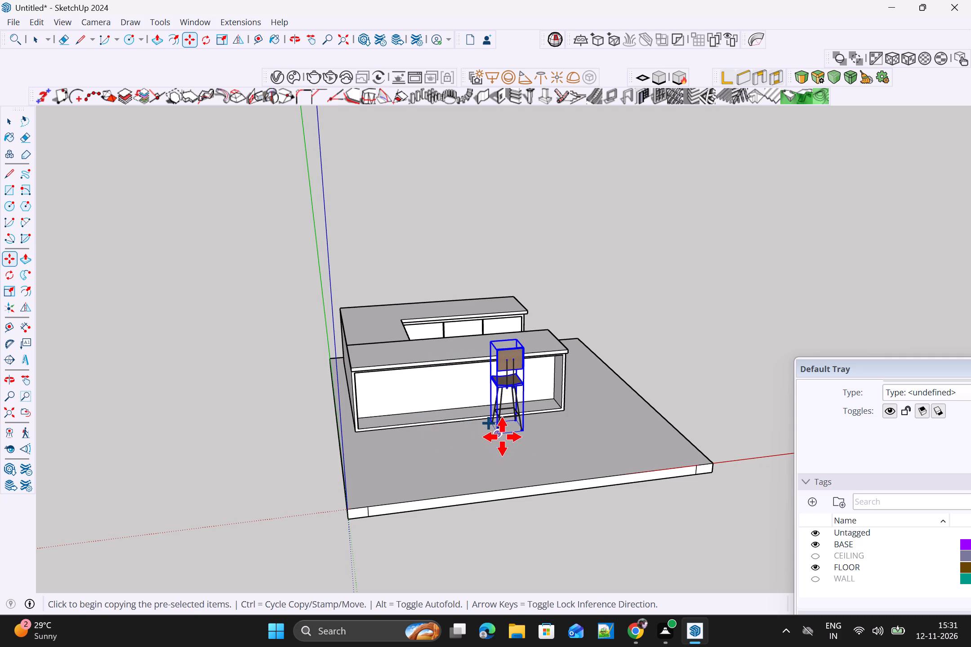
Copy the chair along the open-fronted arm, placing one copy near the closed corner end and another between it and the original.
click(502, 435)
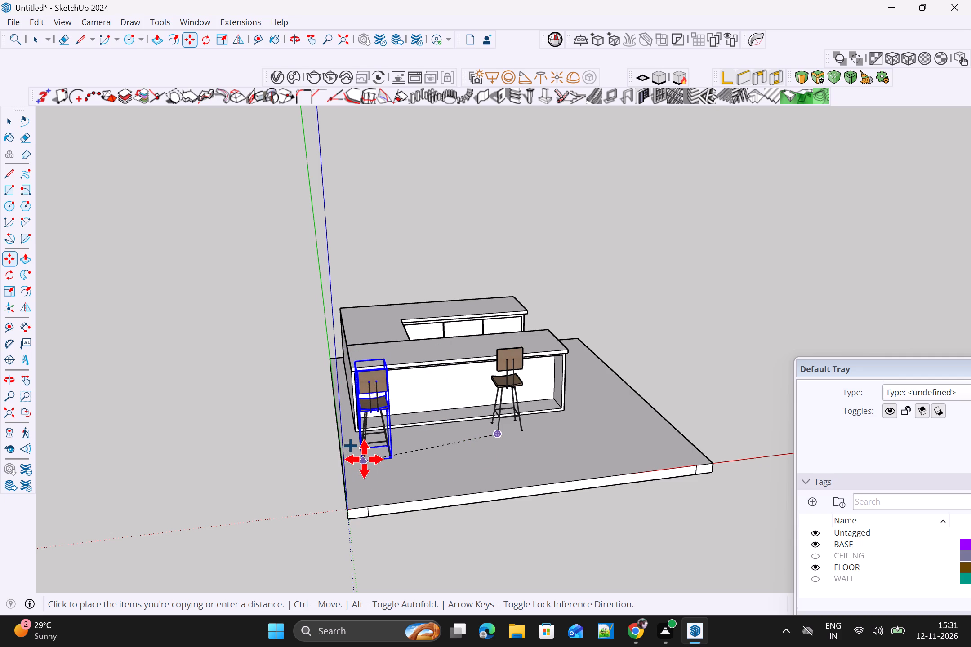
click(365, 452)
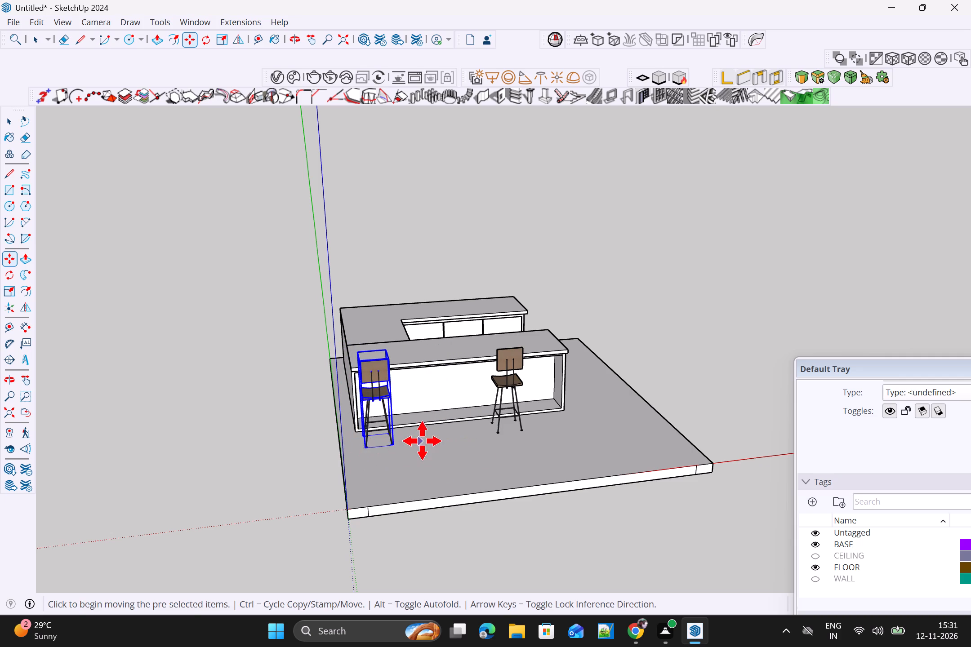
drag(395, 443, 410, 444)
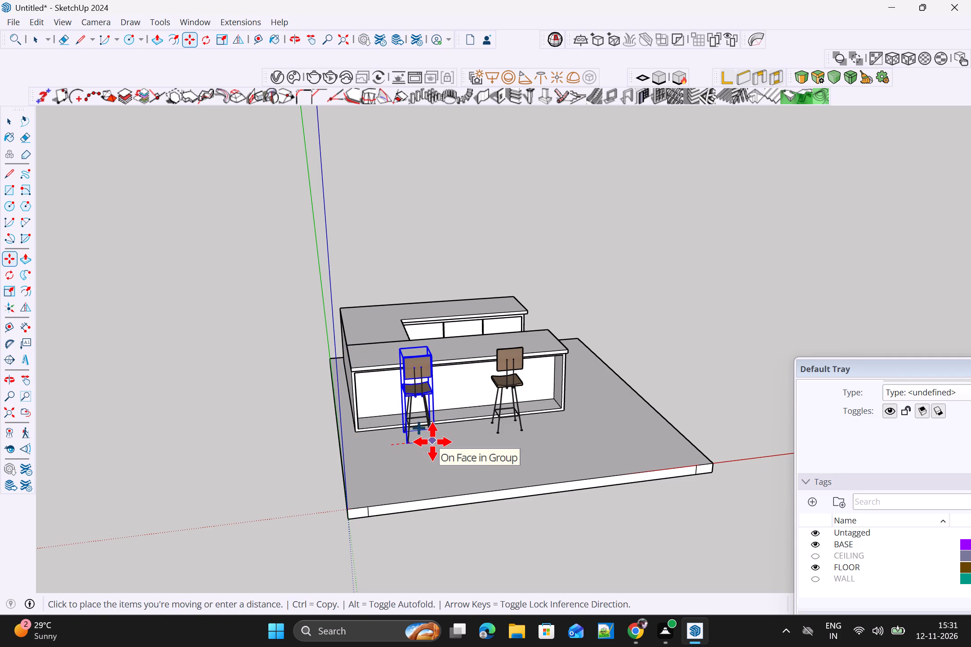
click(463, 432)
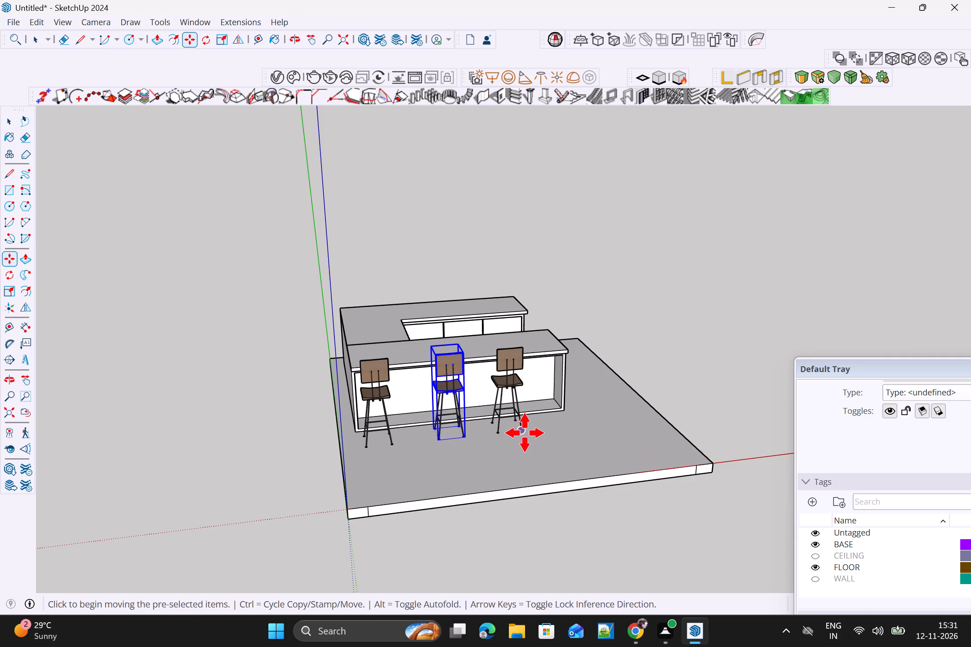
Move the original chair along the red axis to the free end of the BASE's open-fronted arm.
key(space)
click(518, 400)
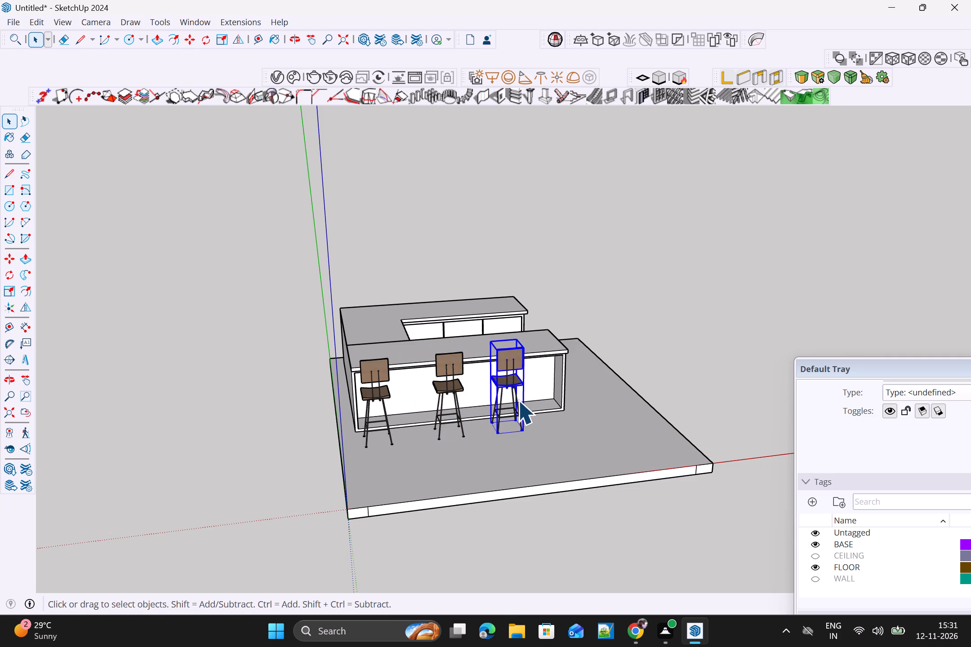
key(m)
drag(525, 430, 530, 428)
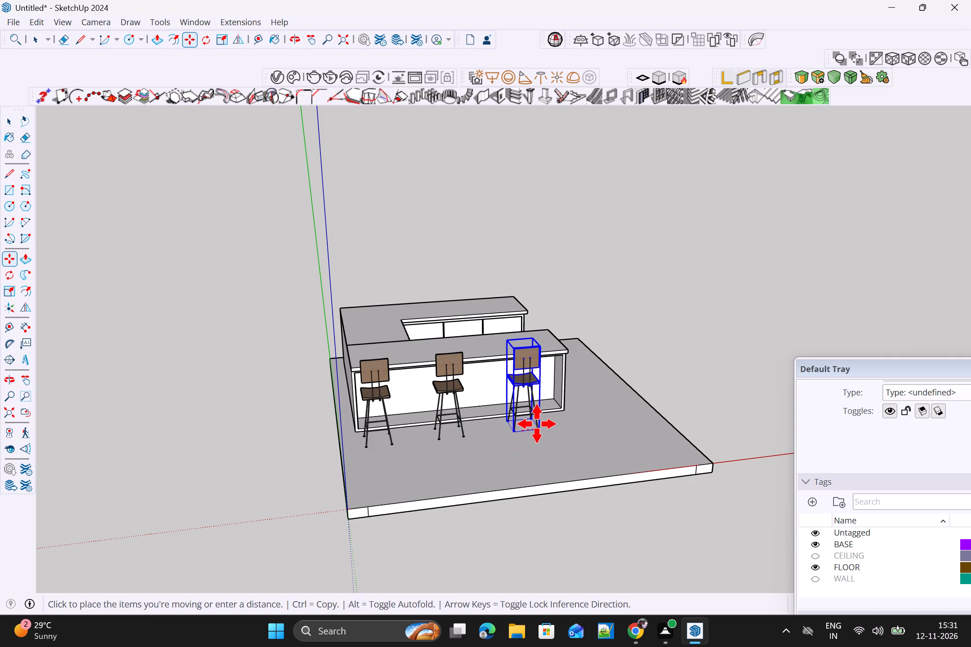
scroll(556, 420, up, 2)
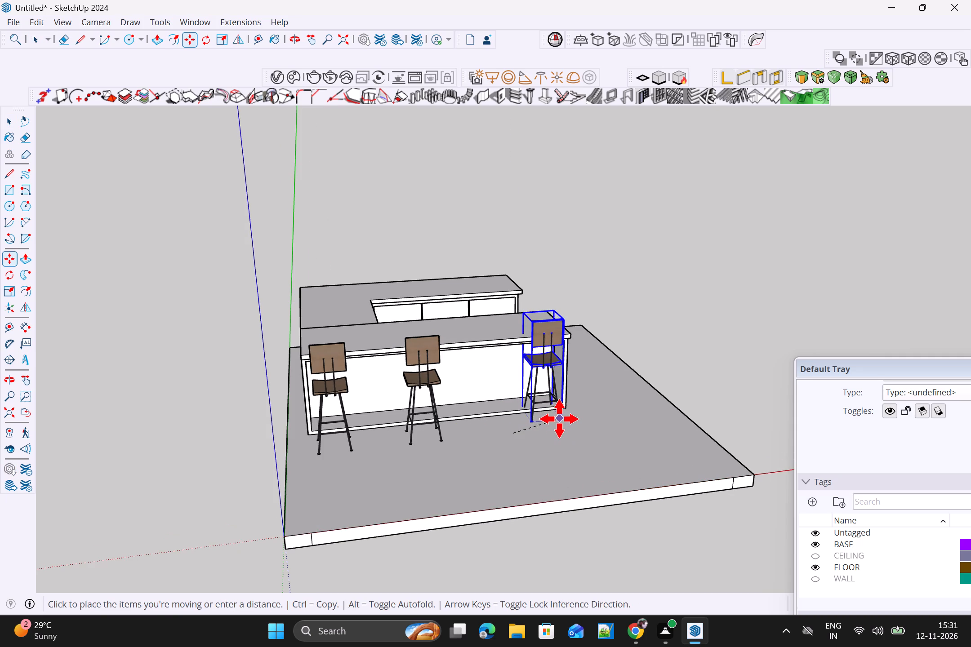
click(564, 424)
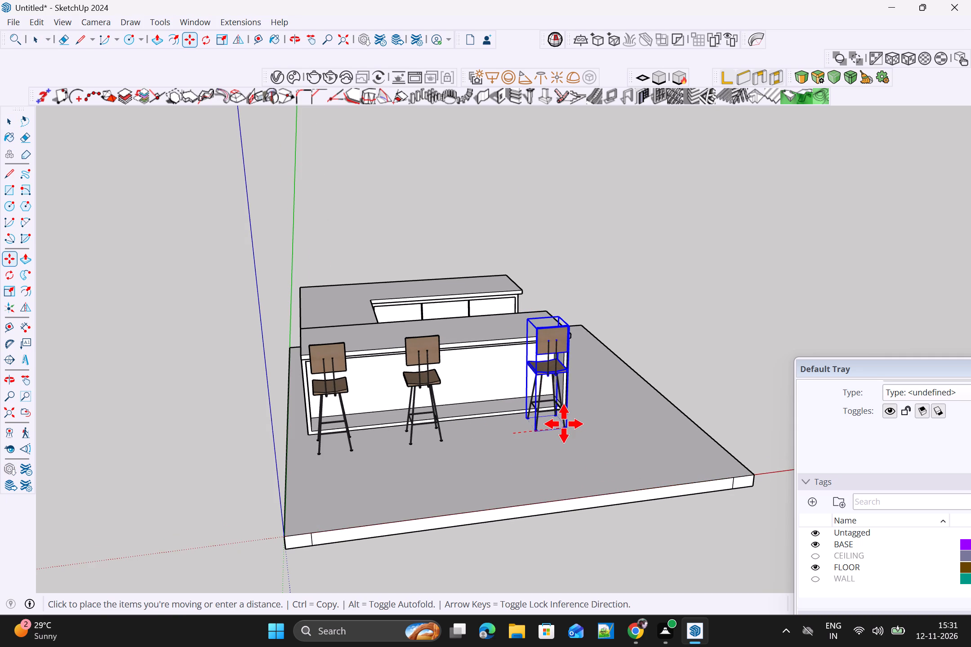
Copy the chair at the arm's free end into the gap beside the middle chair, completing a row of four.
scroll(522, 434, down, 3)
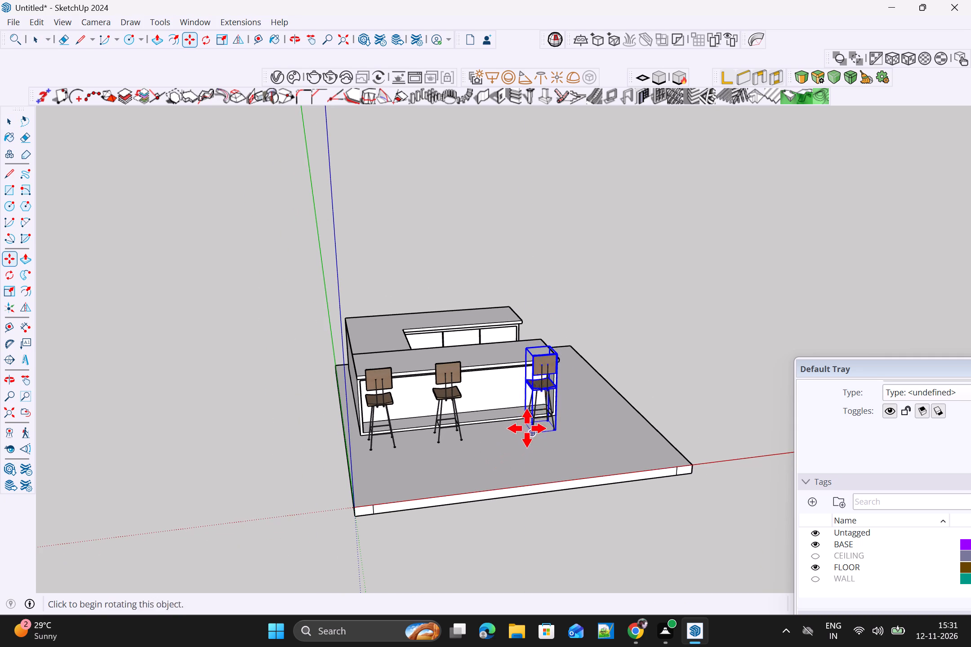
click(531, 434)
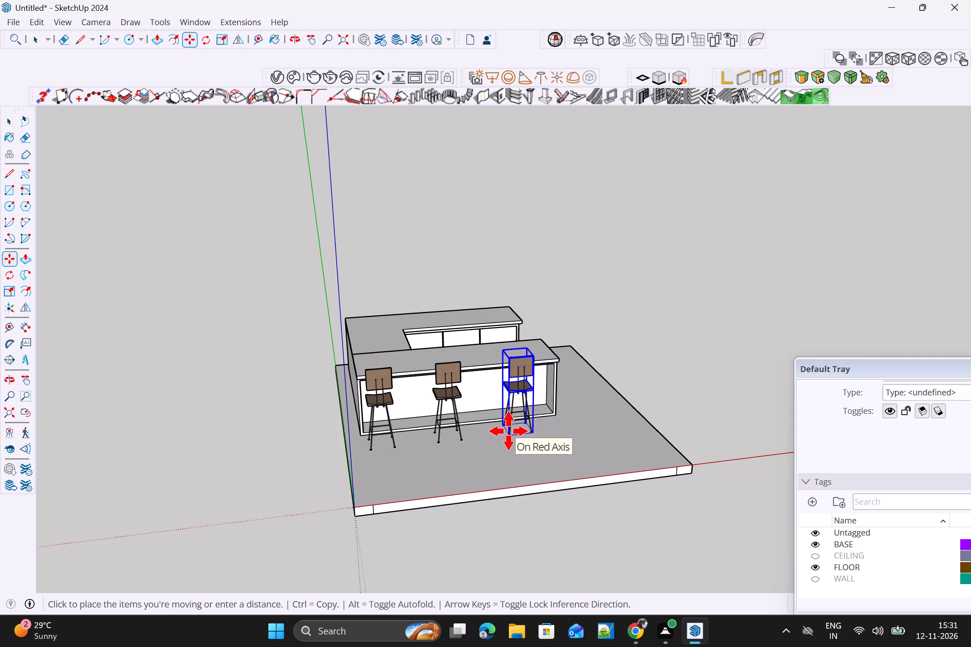
scroll(487, 436, up, 1)
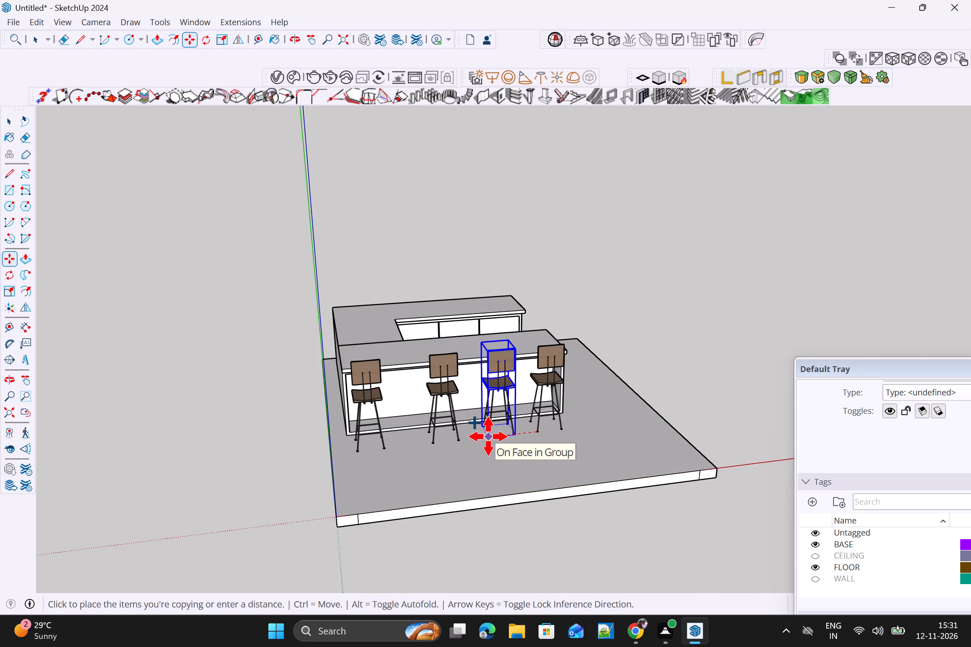
click(488, 436)
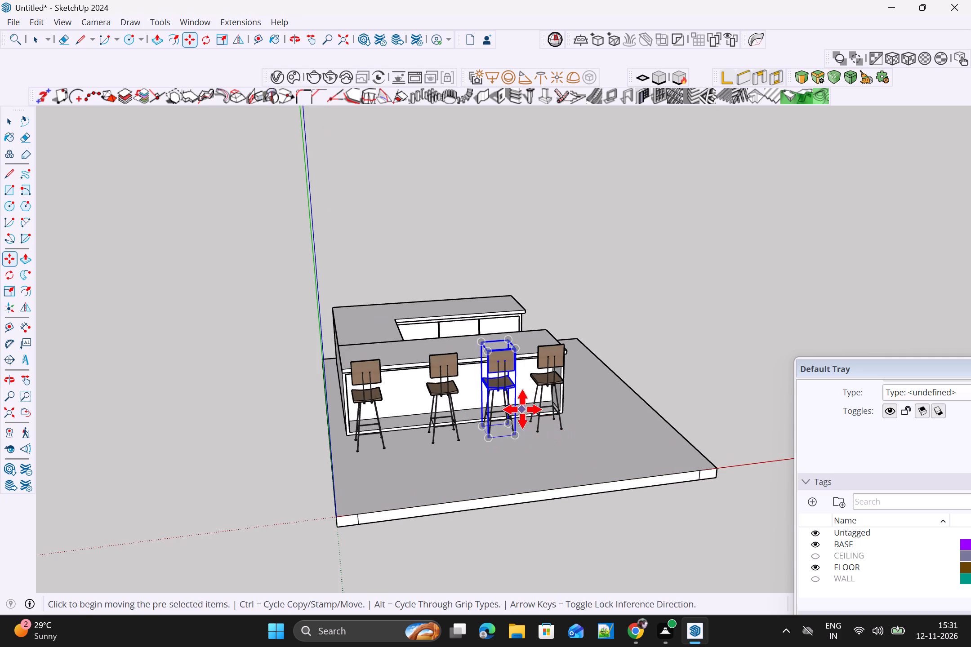
key(space)
click(617, 355)
Inspect the row of chairs and the U-shaped BASE from several sides.
scroll(616, 352, down, 7)
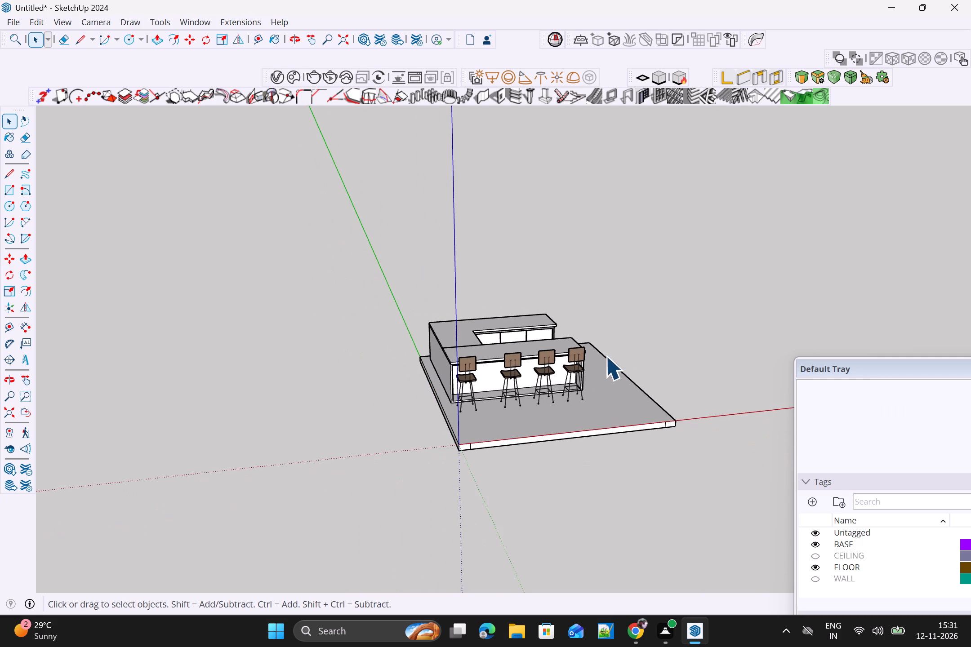
scroll(487, 412, up, 4)
middle_drag(504, 417, 521, 428)
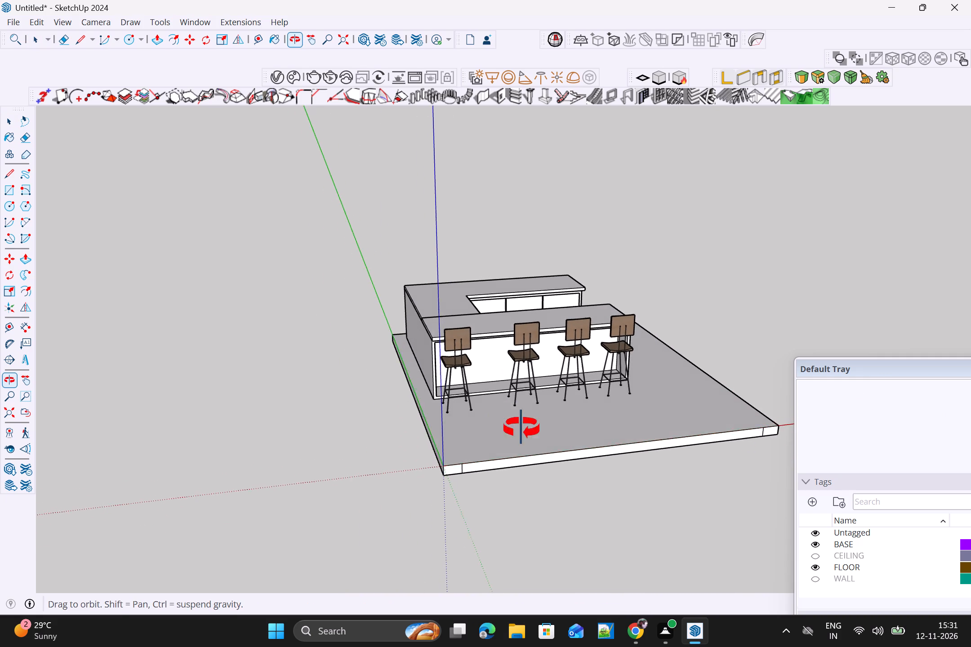
middle_drag(521, 428, 864, 395)
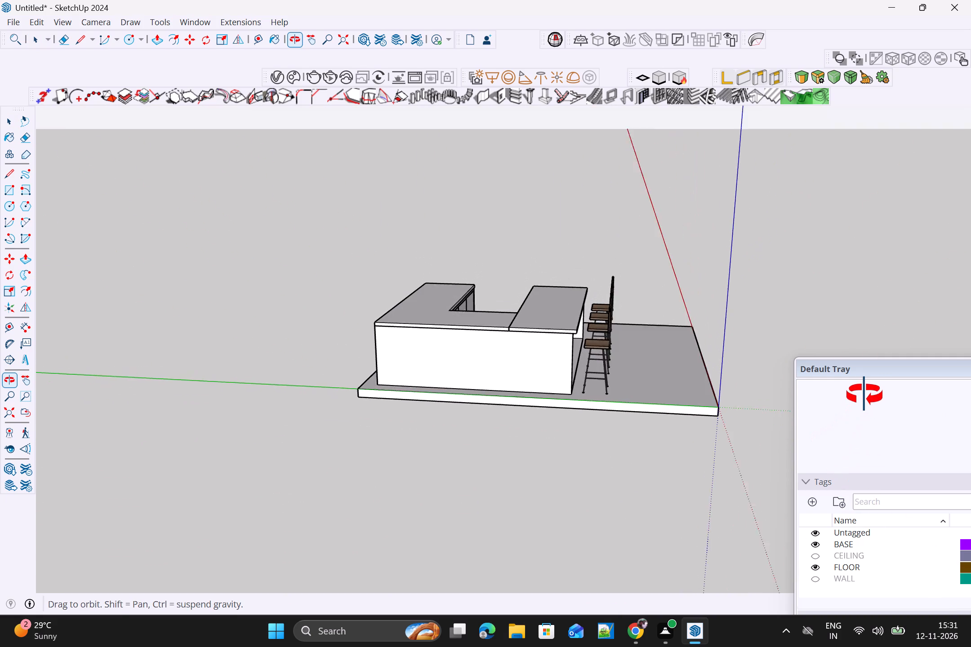
middle_drag(864, 395, 868, 392)
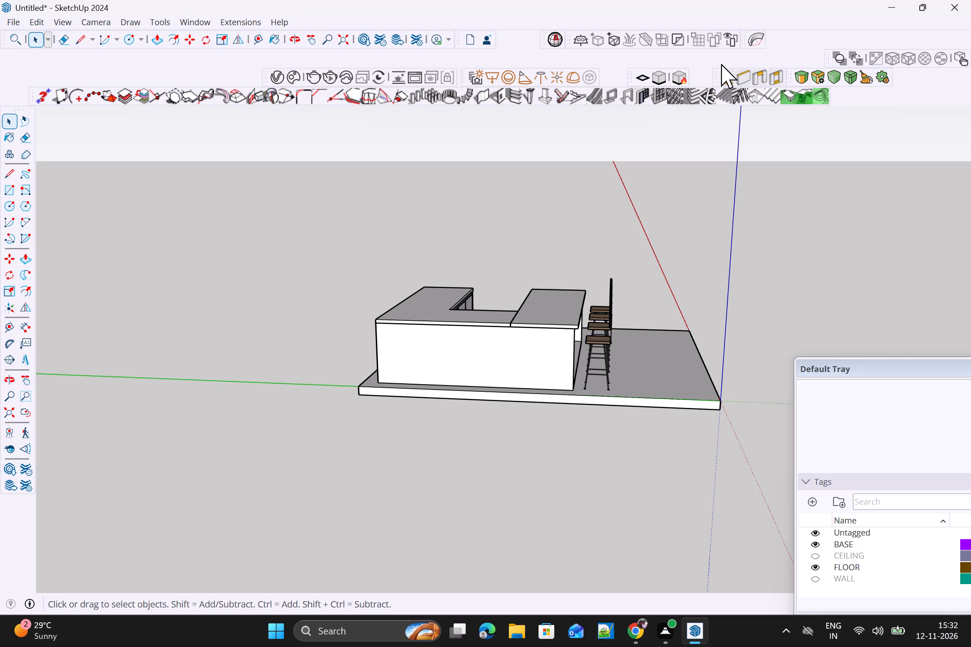
scroll(721, 64, down, 1)
scroll(639, 191, down, 3)
middle_drag(676, 244, 513, 303)
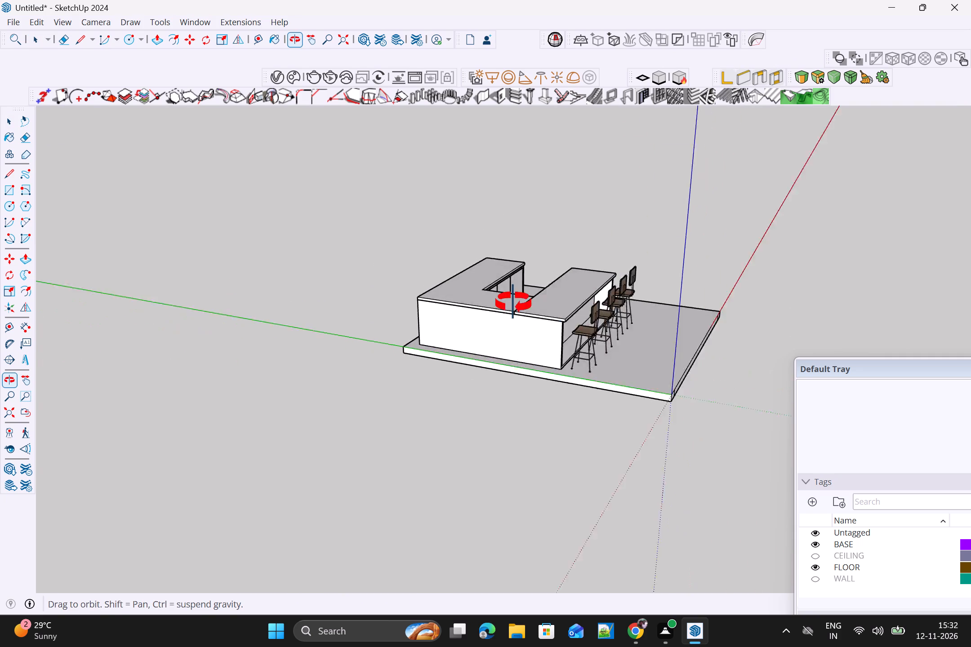
middle_drag(513, 303, 453, 312)
scroll(651, 297, up, 3)
scroll(716, 277, down, 2)
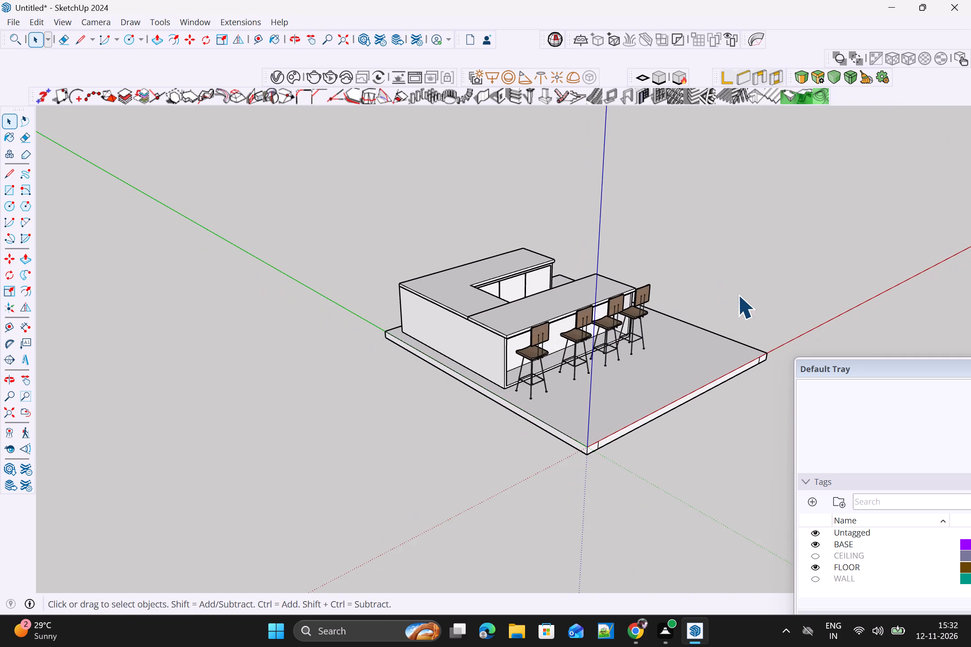
middle_drag(720, 314, 365, 285)
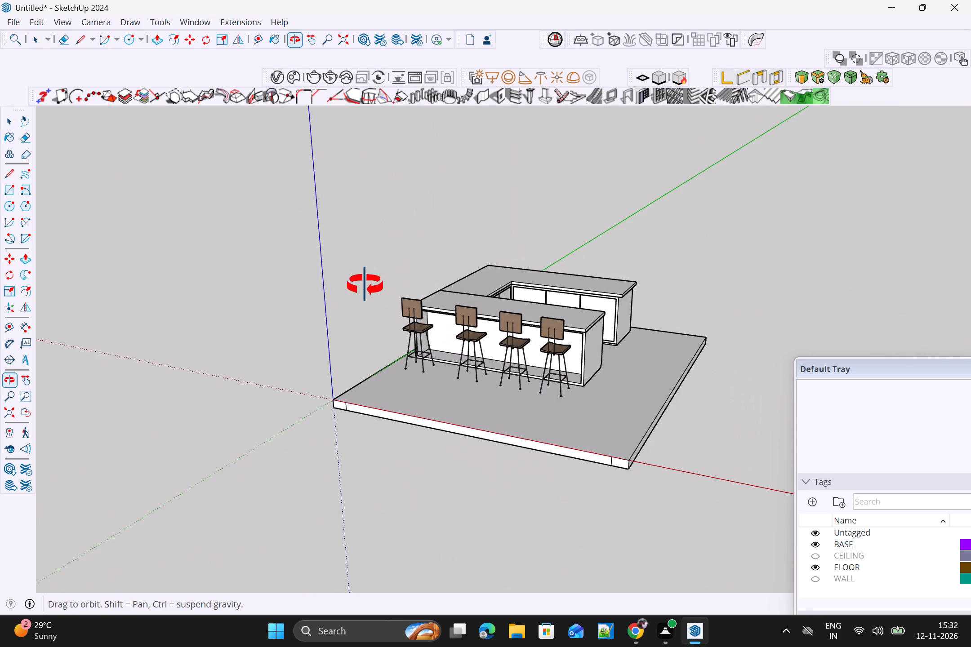
middle_drag(365, 285, 365, 283)
scroll(703, 315, up, 3)
middle_drag(658, 348, 418, 314)
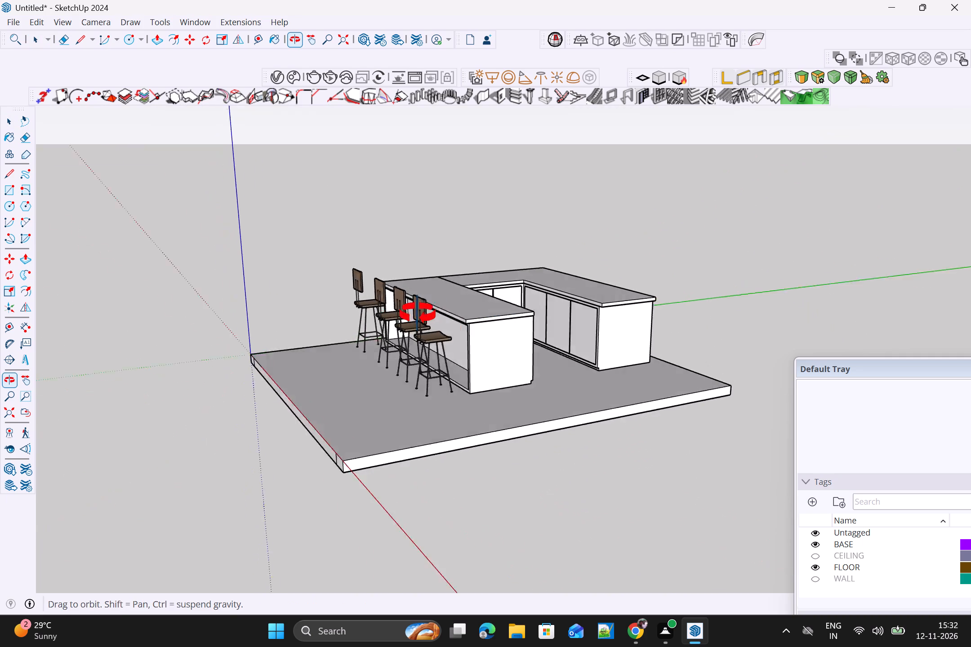
middle_drag(418, 314, 359, 307)
scroll(614, 300, up, 3)
middle_drag(694, 311, 538, 351)
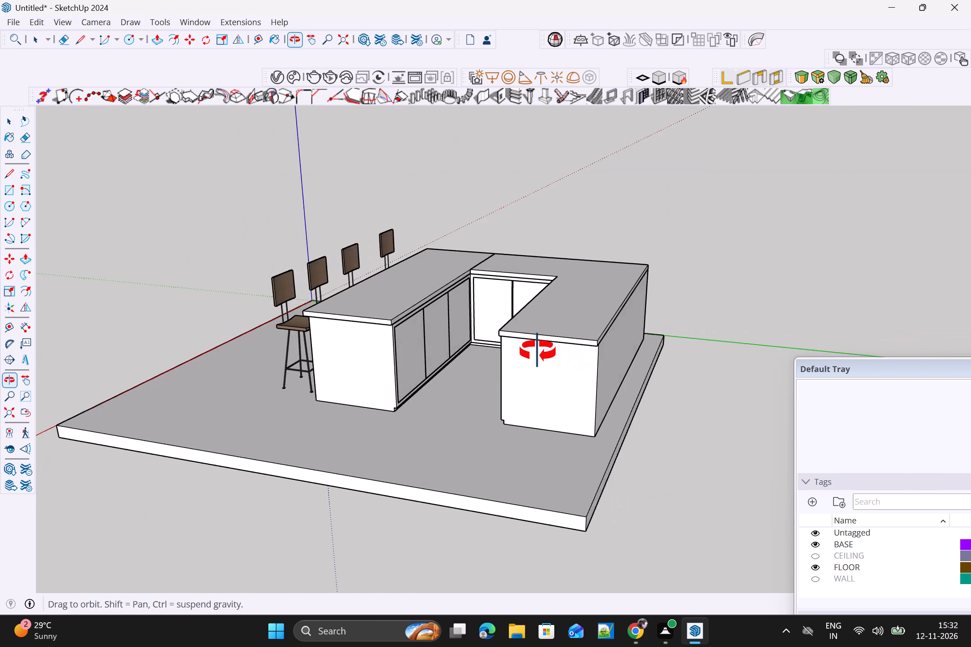
Examine the U-shaped BASE and the row of four chairs from the front and the open end.
middle_drag(538, 351, 482, 342)
scroll(480, 350, up, 3)
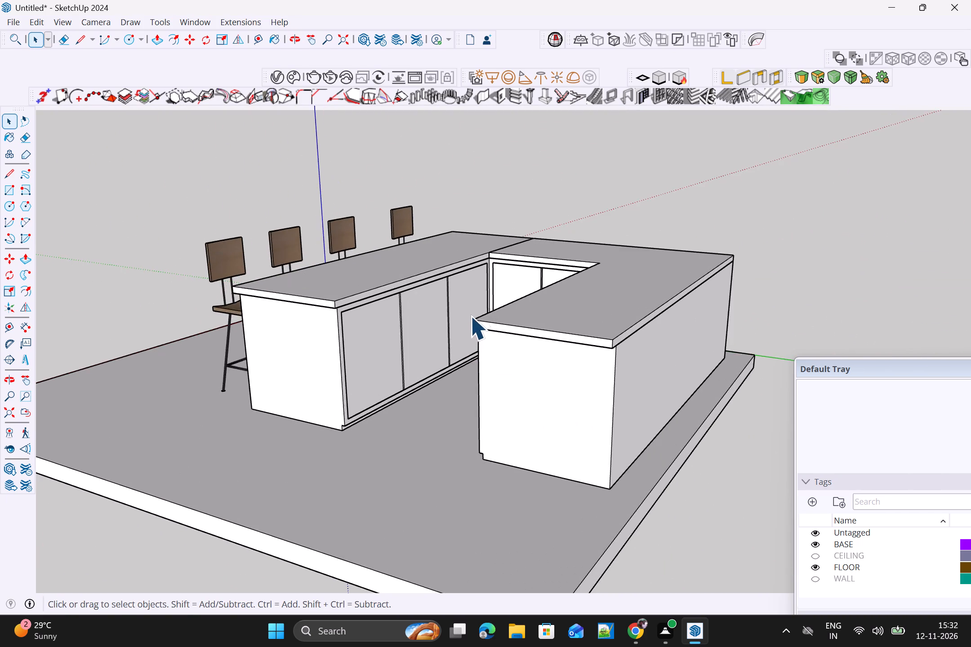
scroll(473, 308, up, 3)
scroll(477, 299, down, 5)
scroll(484, 297, up, 1)
middle_drag(517, 305, 835, 396)
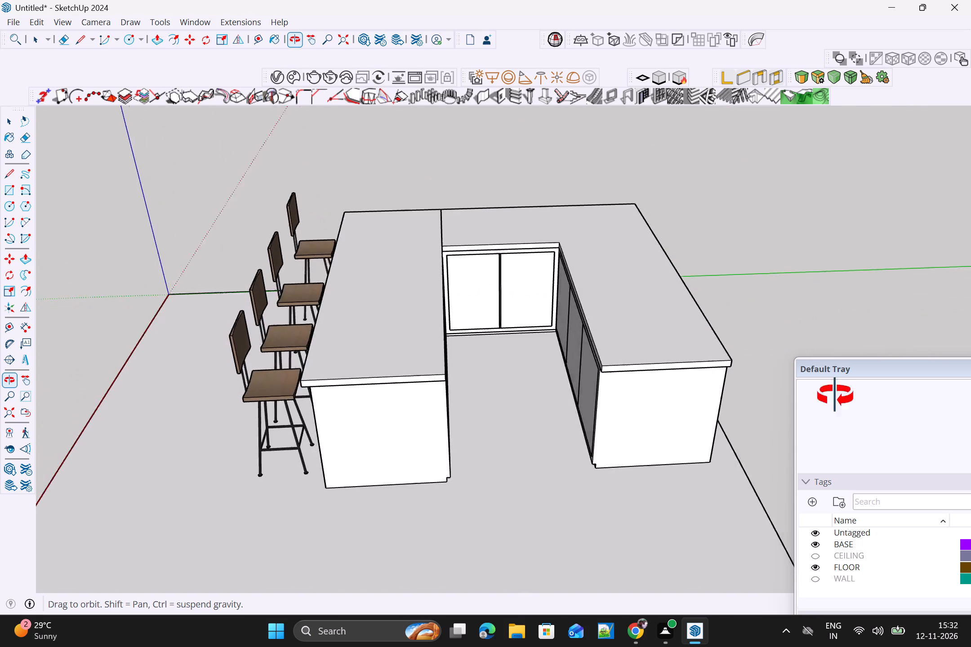
middle_drag(835, 396, 781, 315)
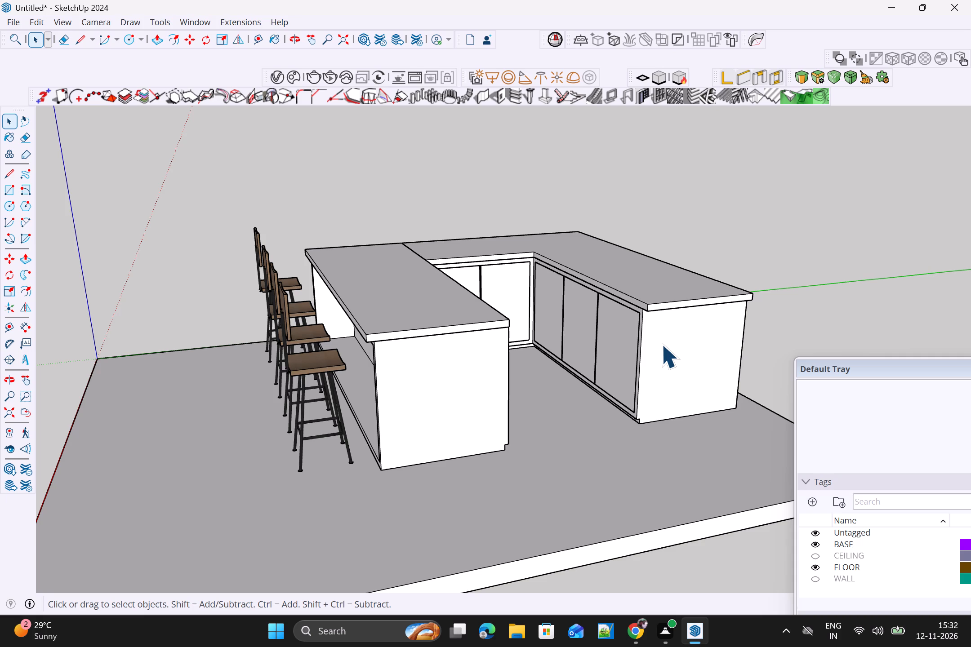
Turn on the visibility of the WALL tag.
click(813, 580)
Examine the room with its walls, window, BASE and chairs from several sides and from above.
scroll(688, 368, down, 4)
scroll(514, 326, down, 2)
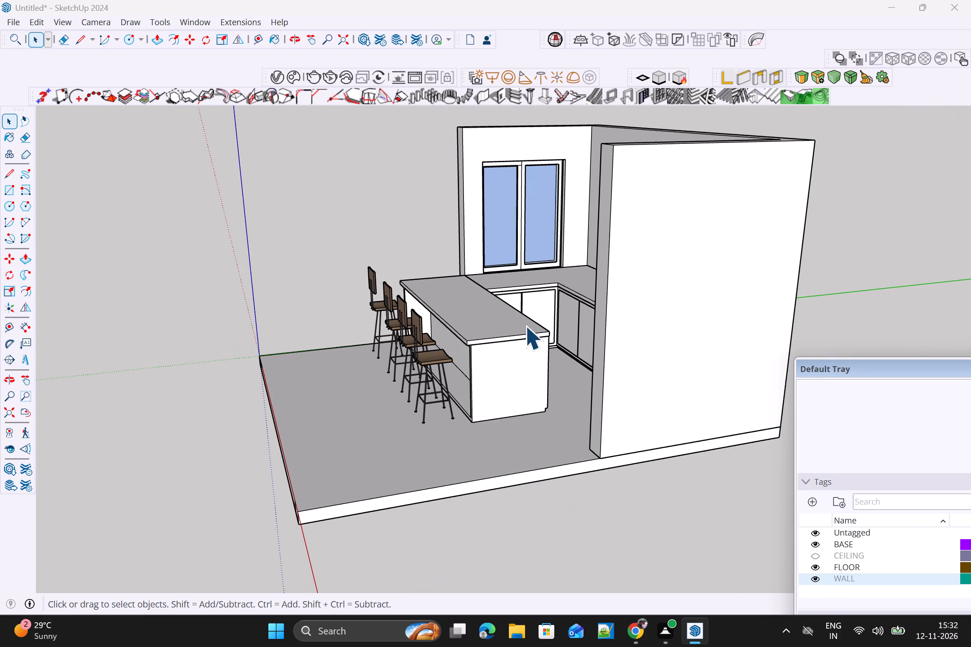
key(space)
scroll(530, 329, down, 5)
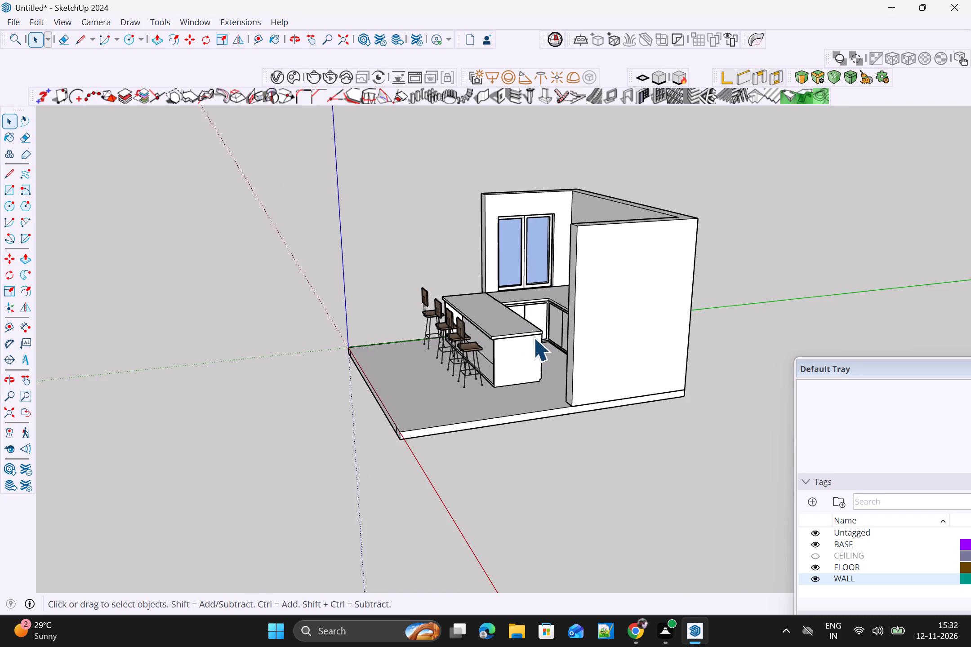
middle_drag(538, 338, 776, 367)
scroll(472, 295, up, 4)
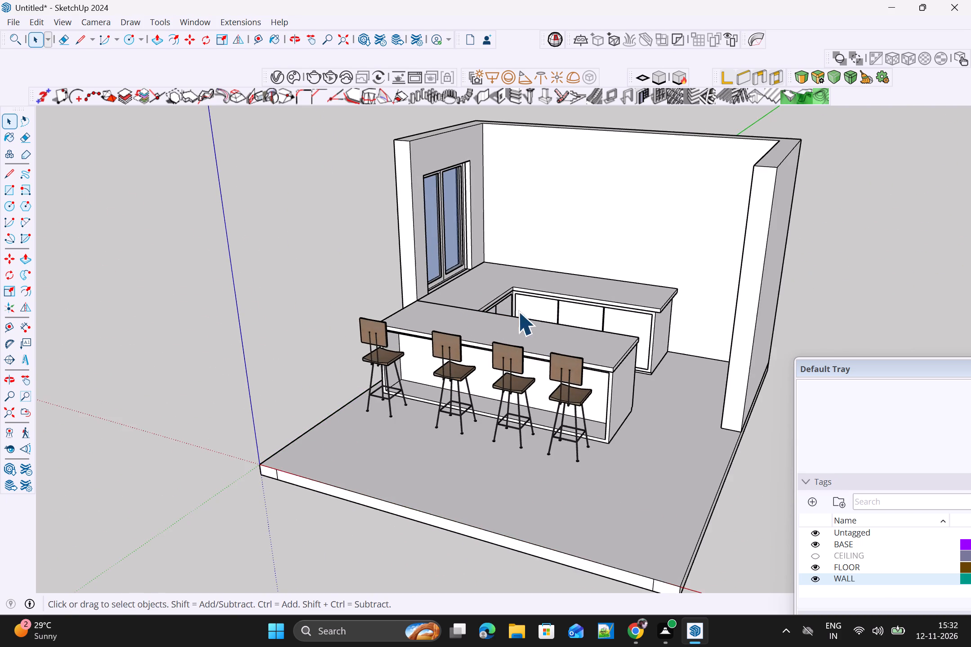
middle_drag(567, 320, 681, 407)
scroll(681, 407, up, 1)
scroll(512, 282, up, 2)
scroll(512, 279, down, 5)
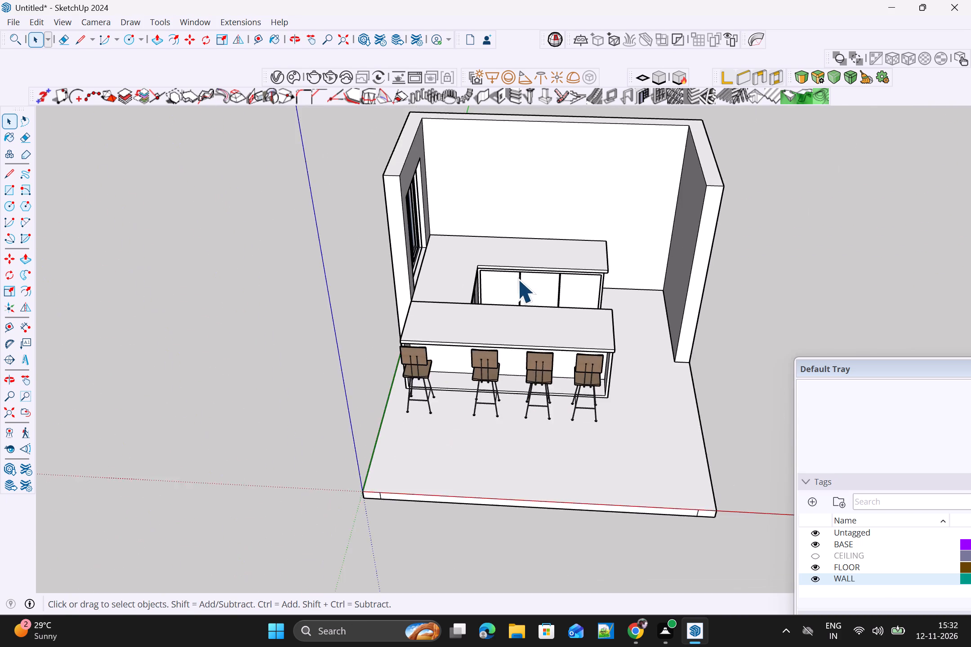
scroll(520, 281, up, 1)
middle_drag(521, 283, 499, 173)
scroll(516, 243, up, 2)
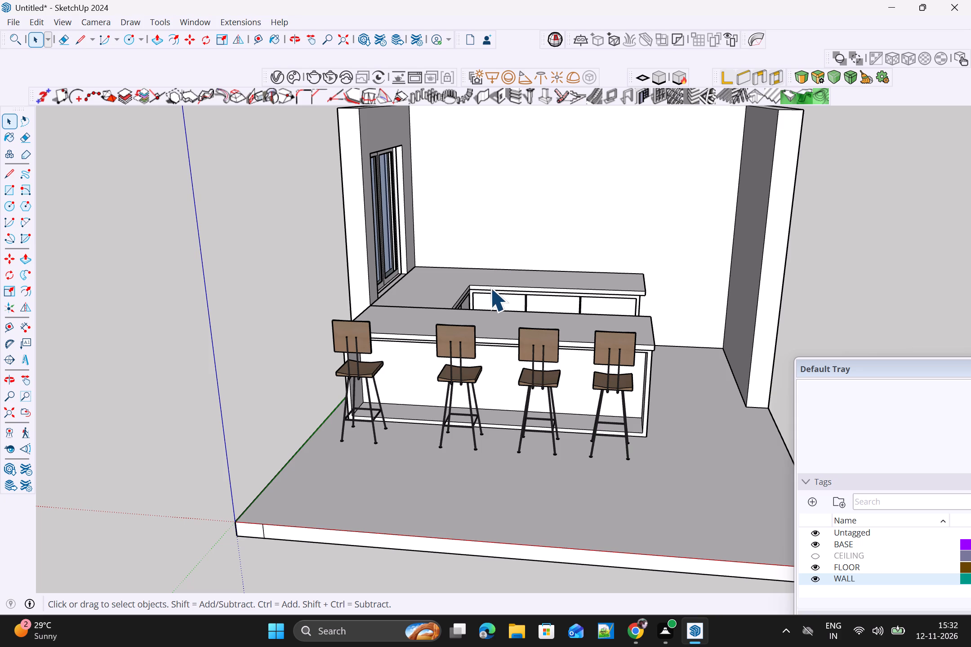
Move the second chair from the window wall slightly toward the first chair to even out the row's spacing.
drag(457, 377, 452, 378)
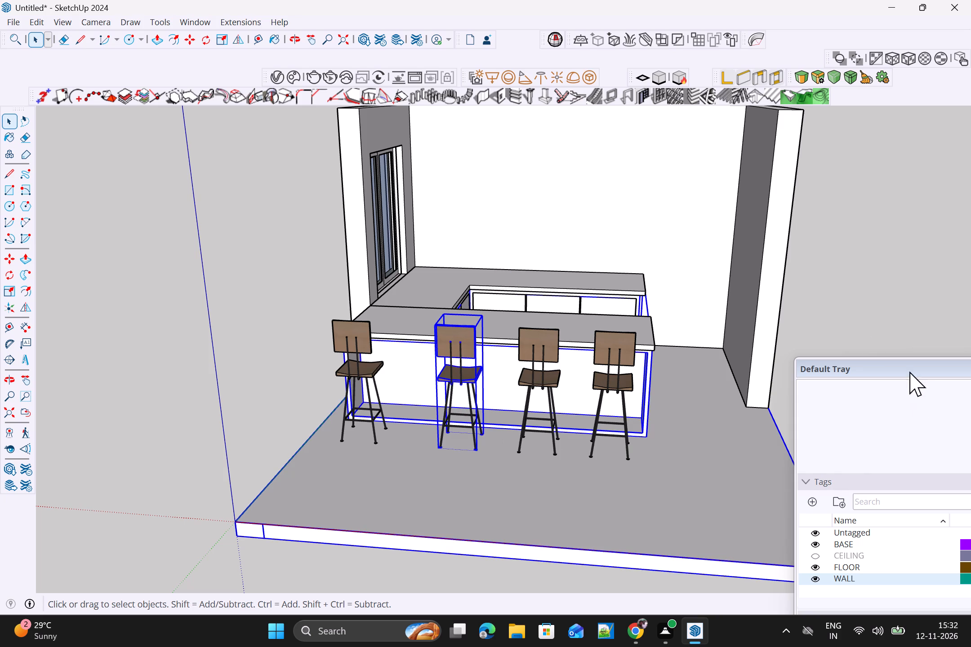
click(850, 319)
click(476, 385)
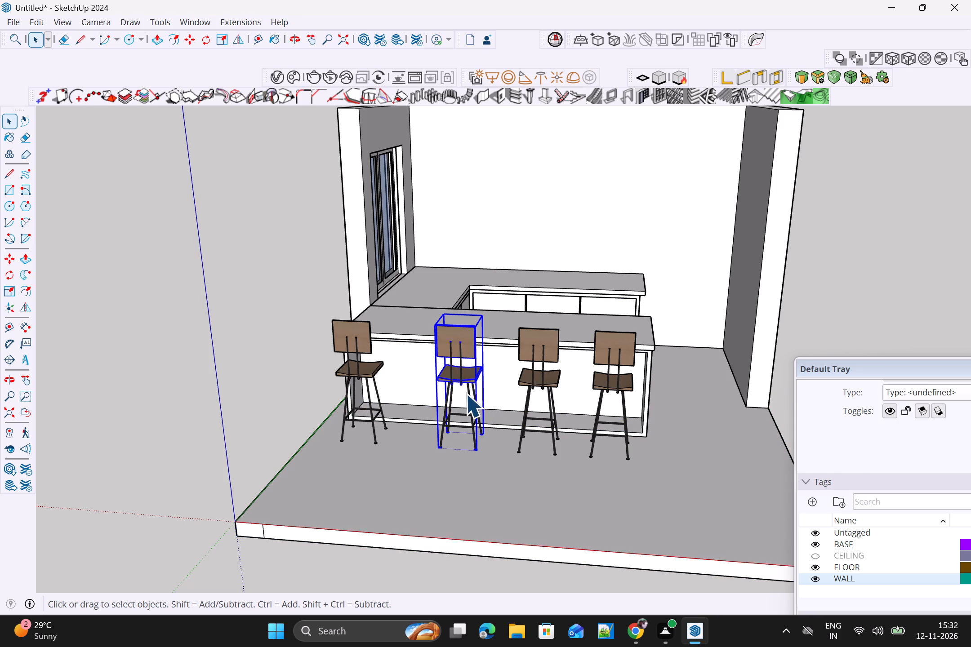
key(m)
click(441, 450)
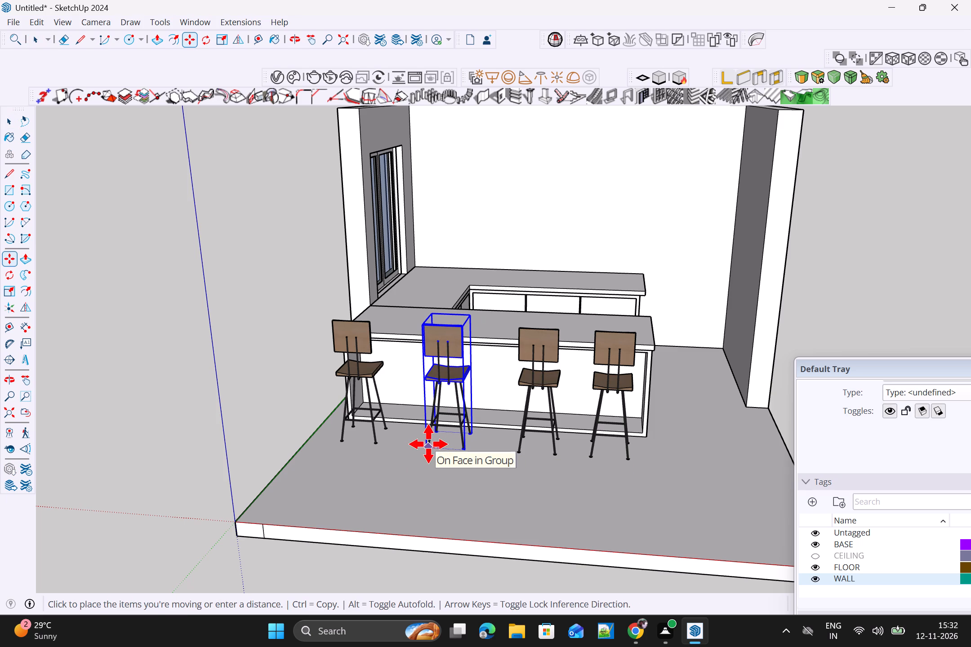
click(428, 444)
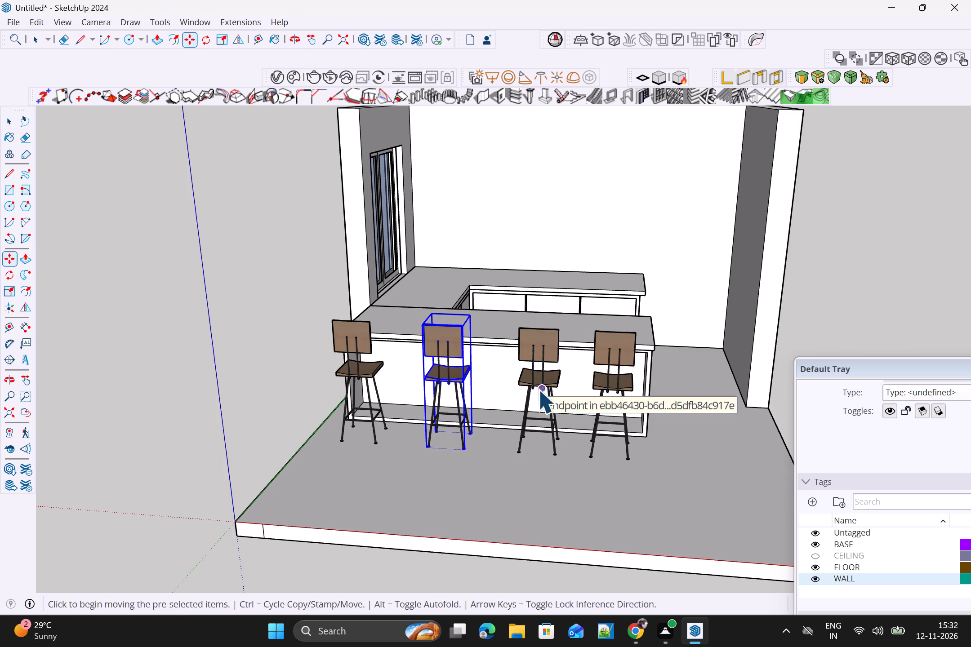
key(space)
click(813, 237)
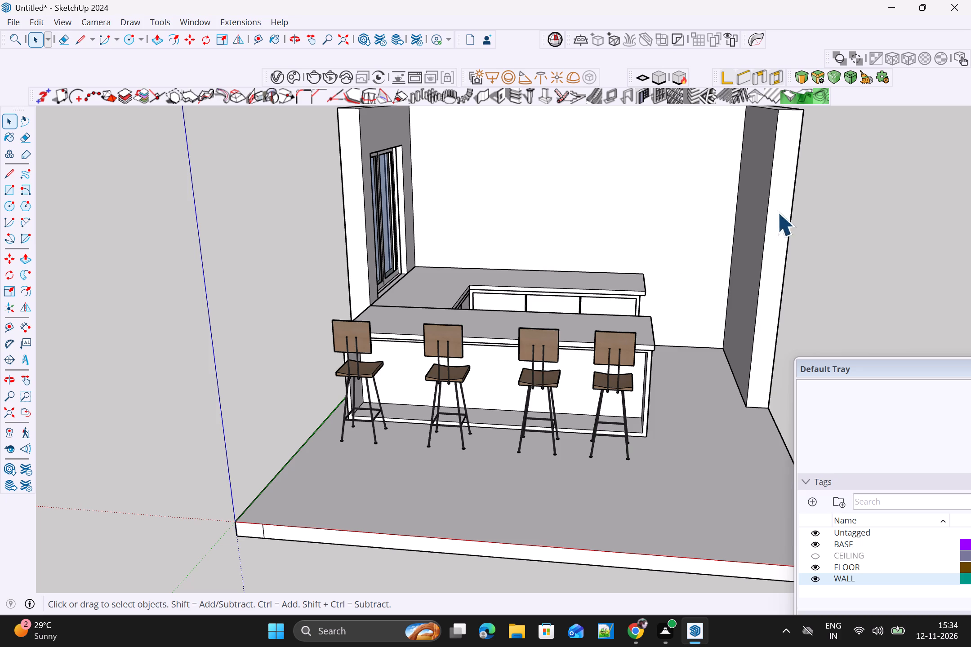
drag(855, 213, 851, 205)
Place a horizontal guide on the back wall 3' above the rear edge of the BASE countertop.
key(r)
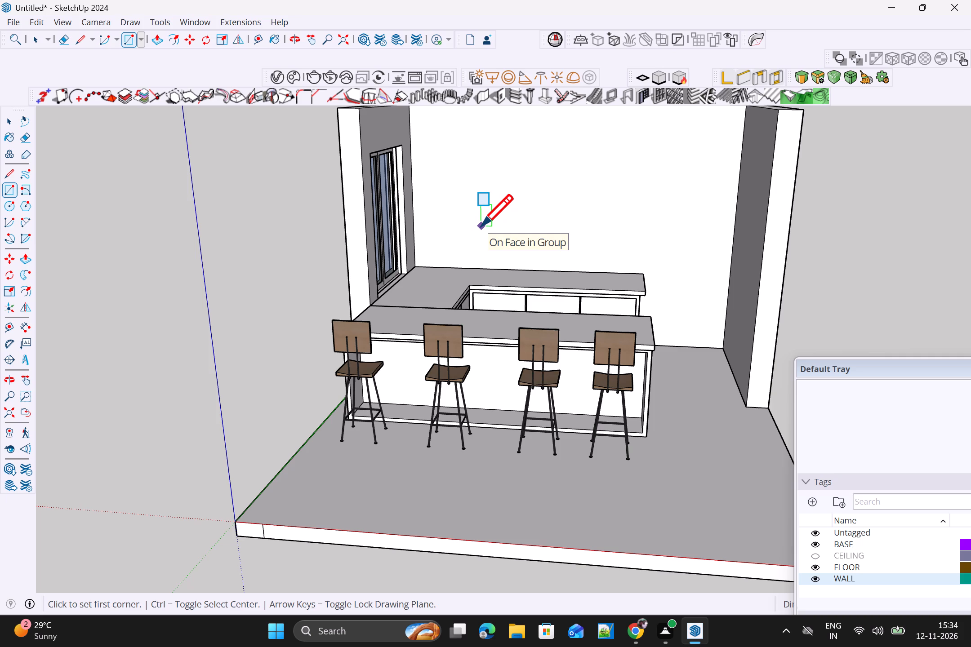
key(t)
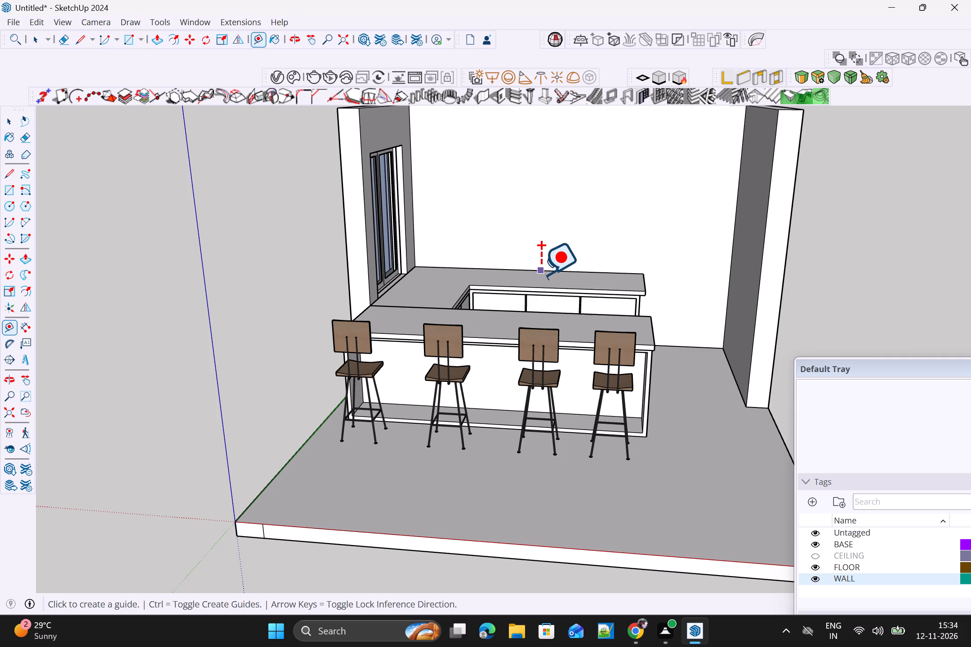
click(542, 271)
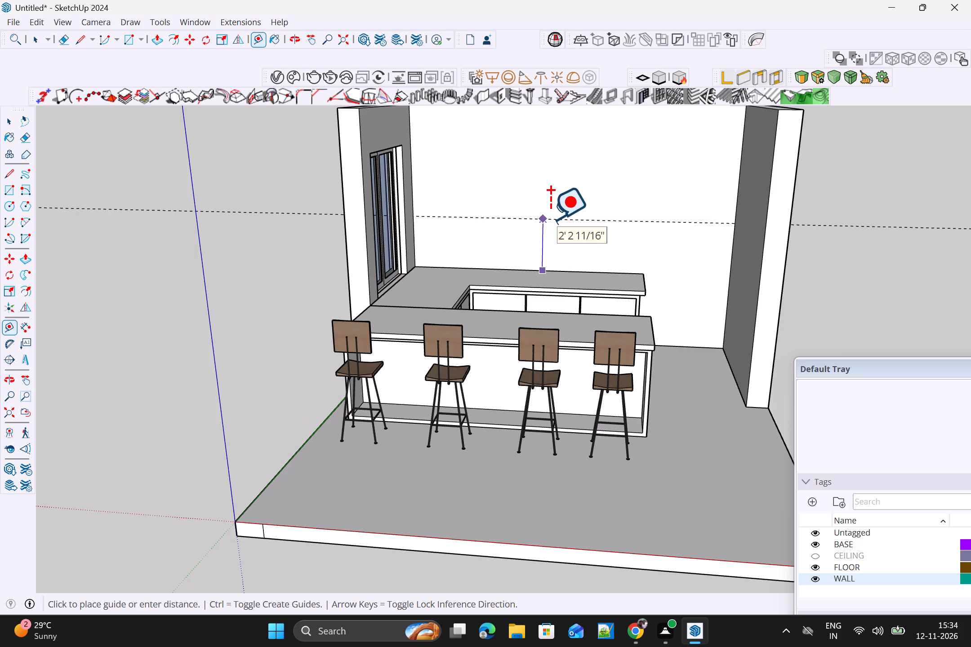
text(3')
key(Return)
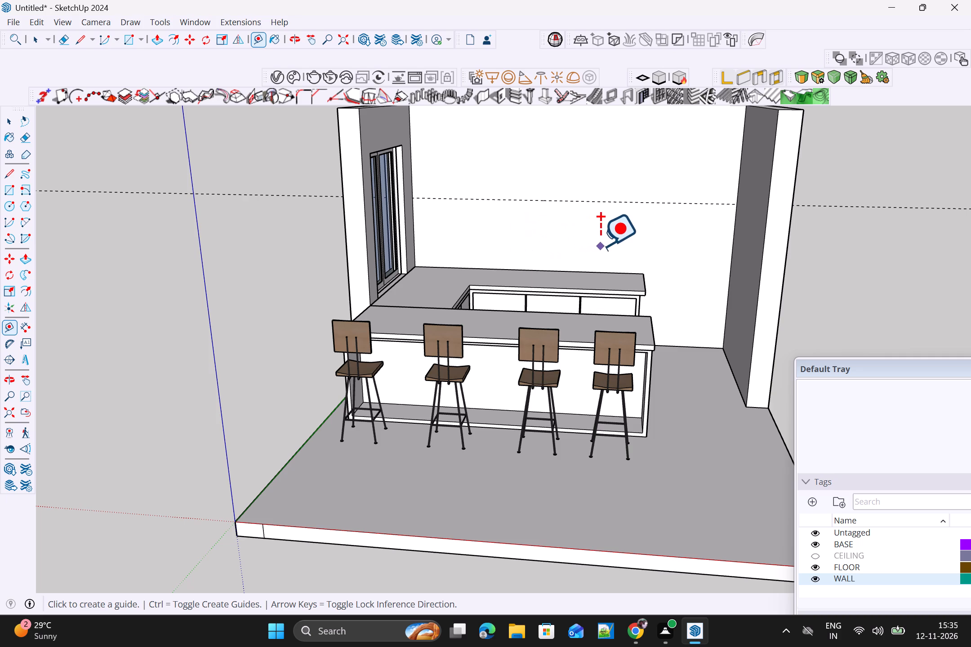
Place a second horizontal guide on the back wall 3' above the first guide.
click(572, 201)
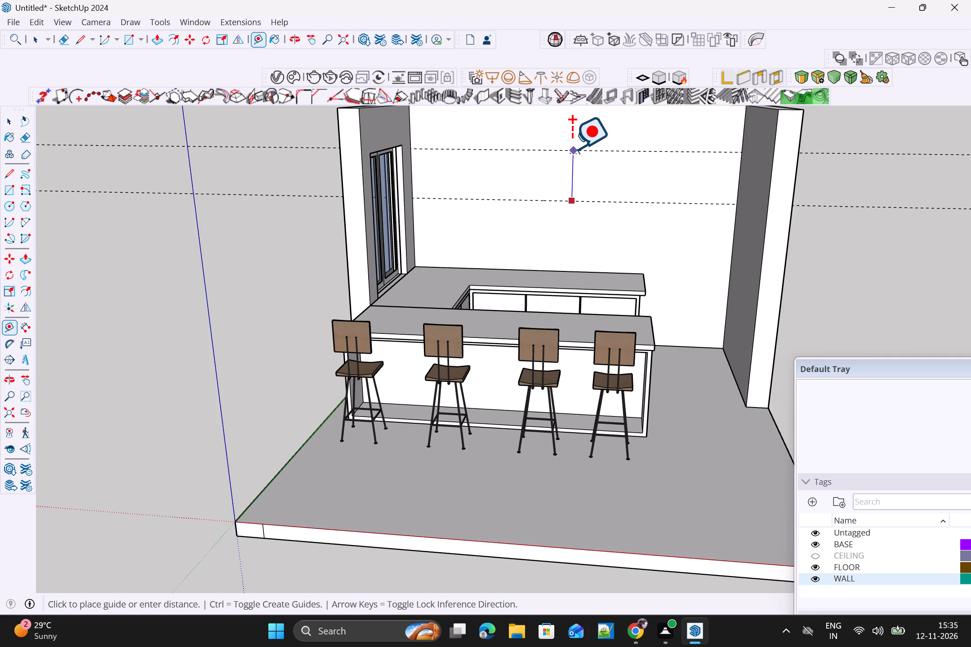
key(3)
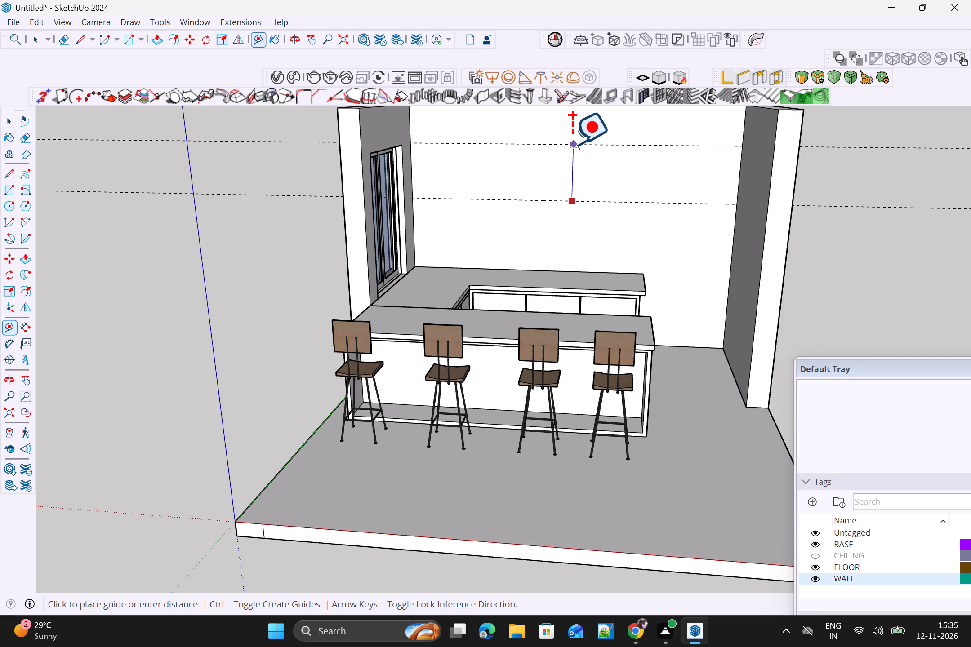
key(apostrophe)
key(Return)
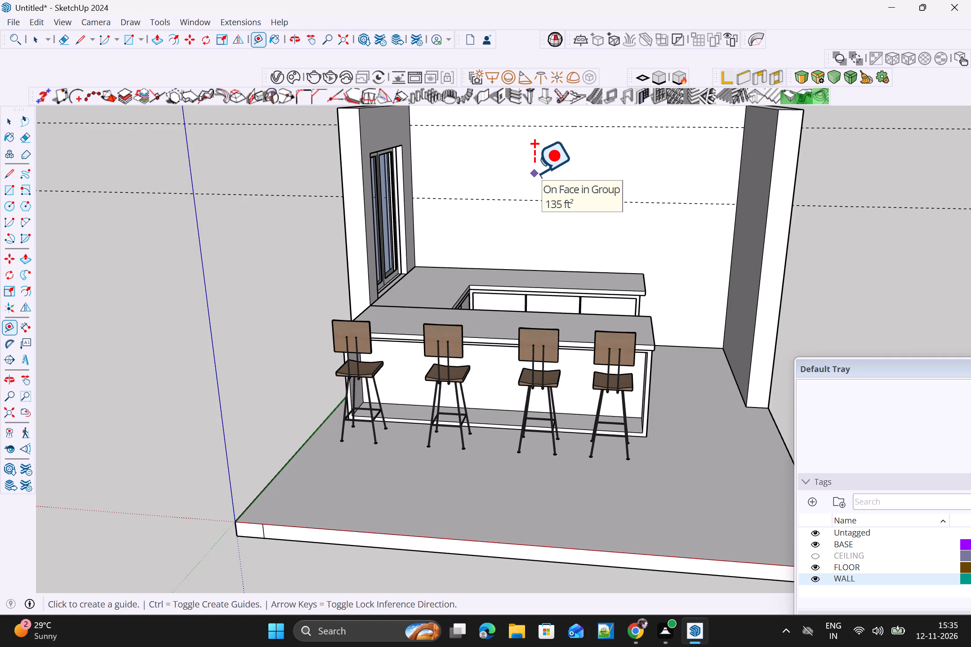
Draw a rectangle on the back wall between the two guides, from the window-wall corner to near the countertop's free end.
key(r)
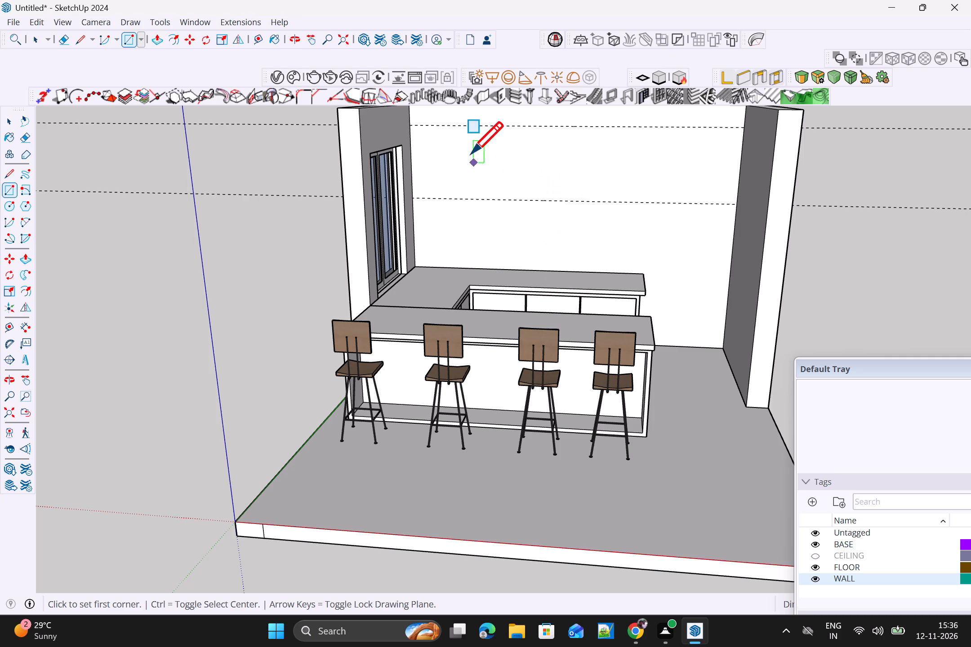
click(410, 126)
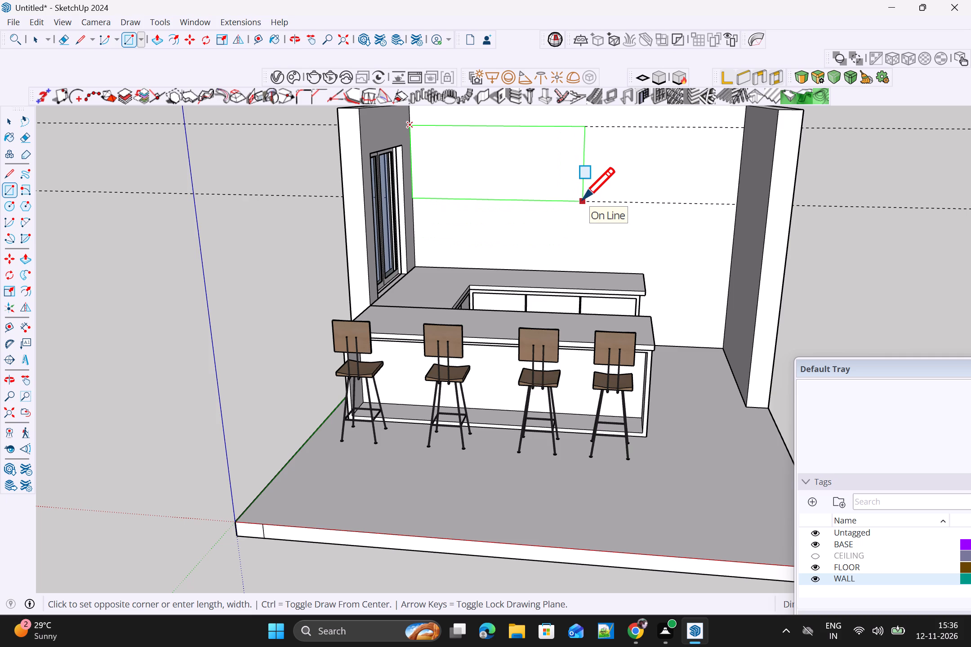
click(630, 201)
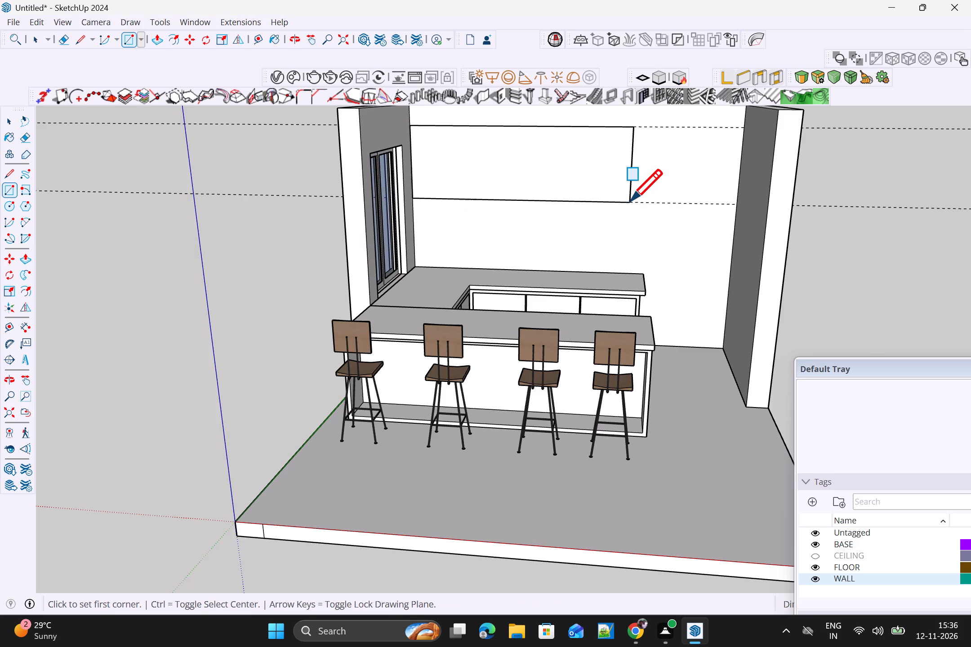
key(space)
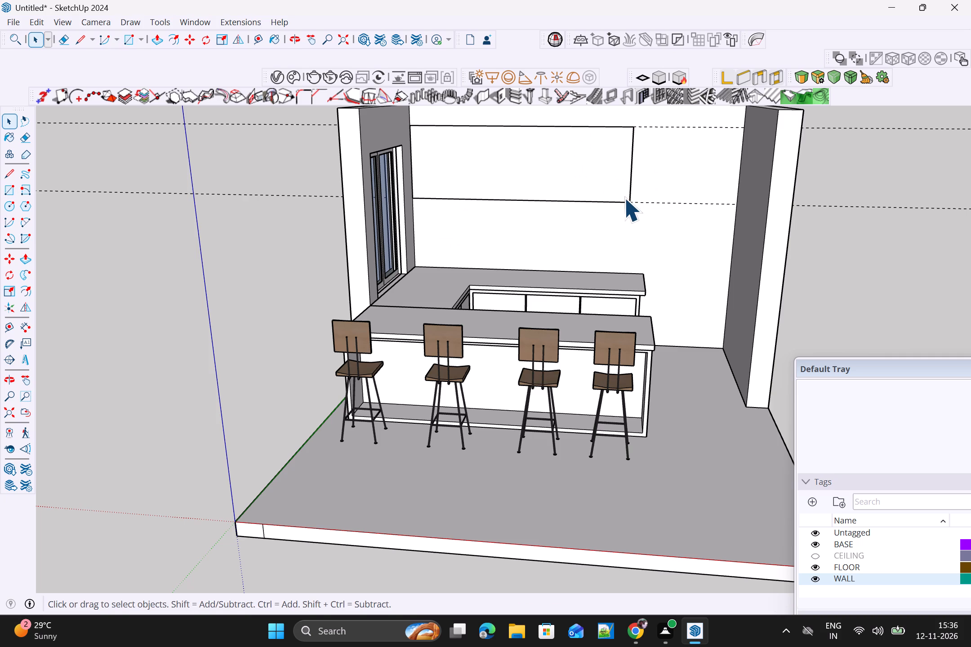
Push/Pull the back-wall rectangle 2' out into the room to form an overhead box.
key(p)
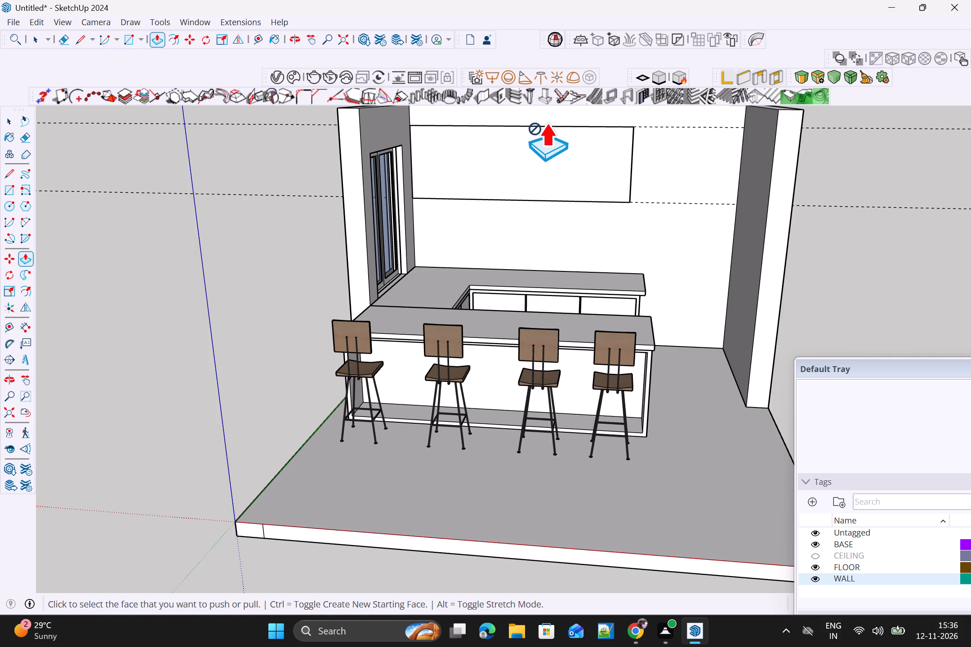
click(527, 161)
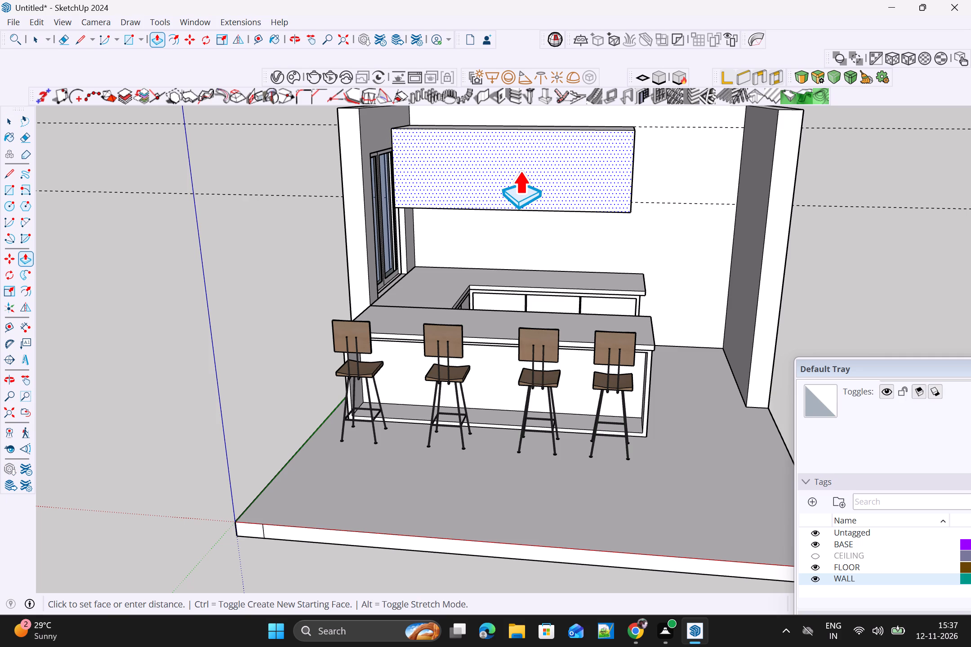
text(2')
key(Return)
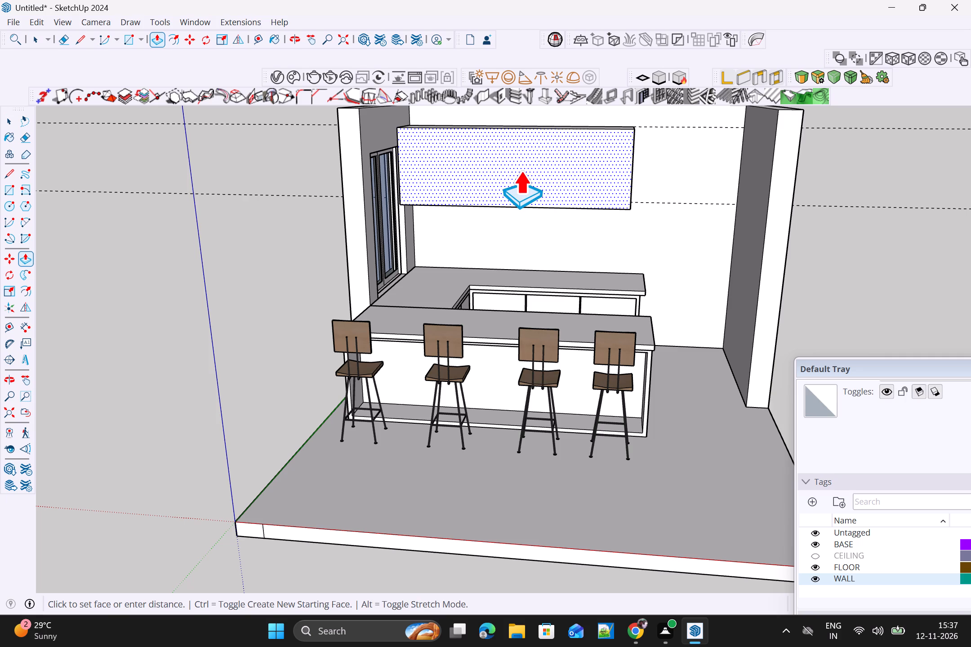
Select all connected geometry of the overhead box and make it a group.
key(space)
click(526, 172)
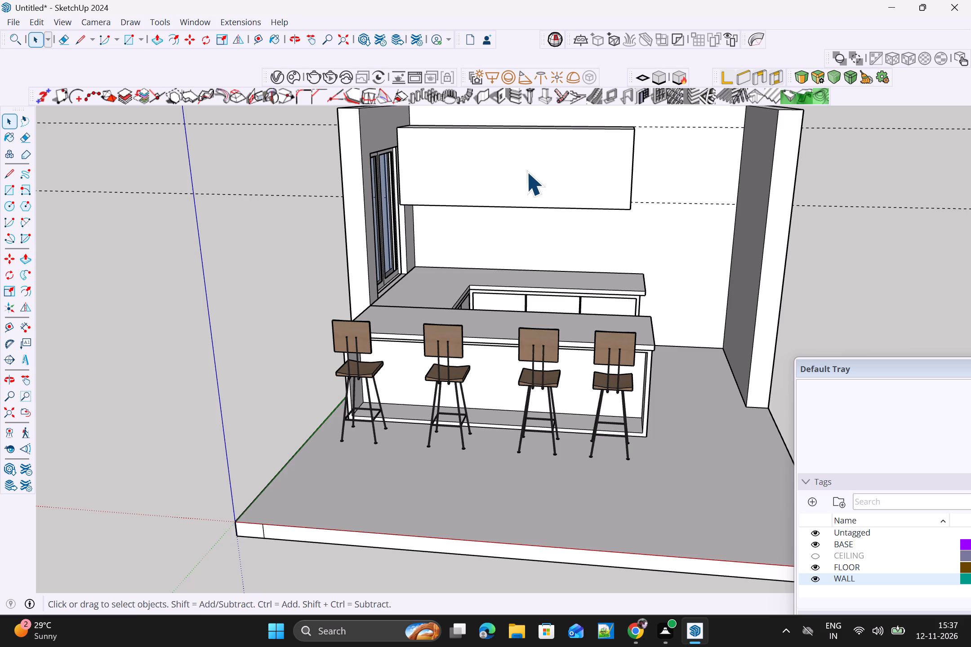
double_click(526, 172)
double_click(526, 175)
drag(526, 178, 526, 183)
triple_click(526, 183)
double_click(526, 182)
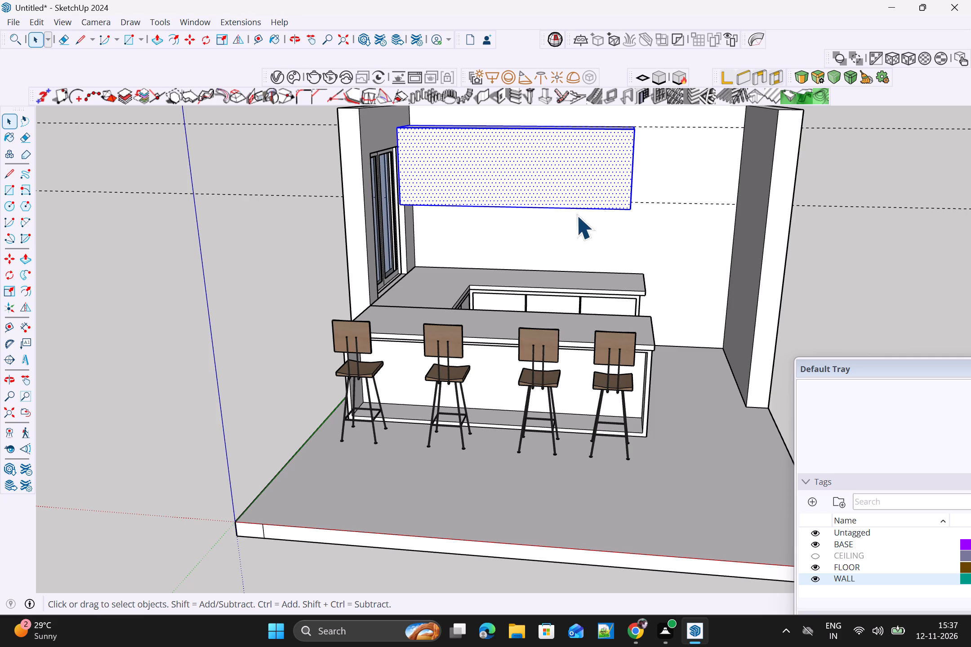
right_click(592, 182)
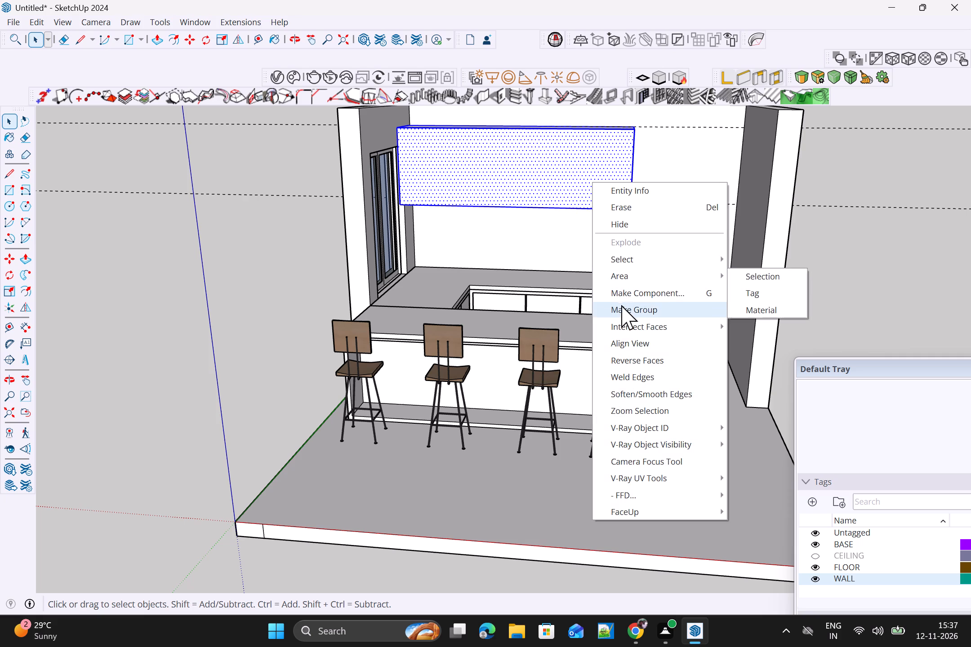
click(644, 314)
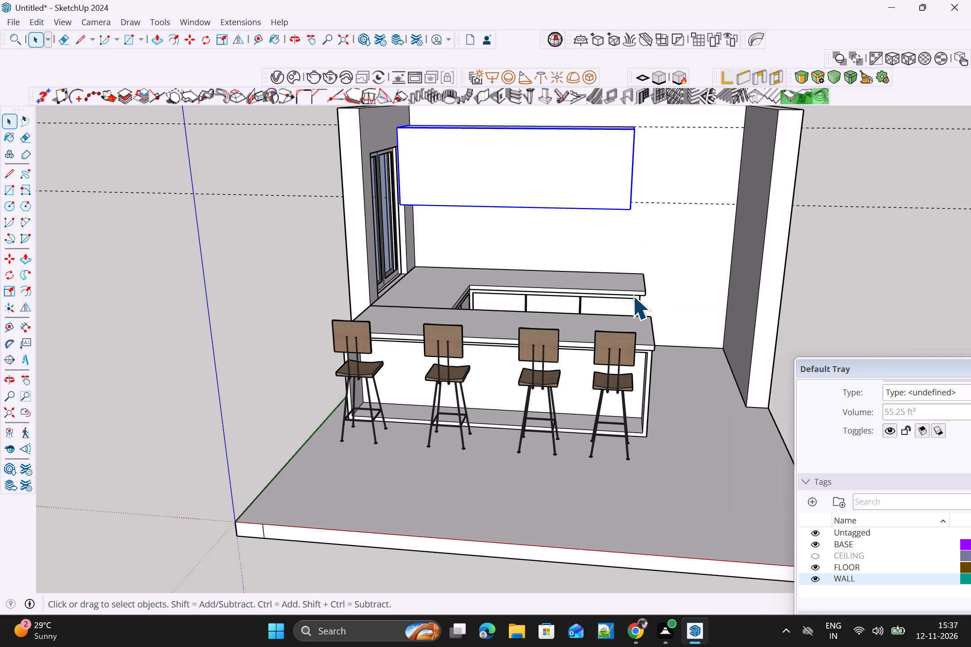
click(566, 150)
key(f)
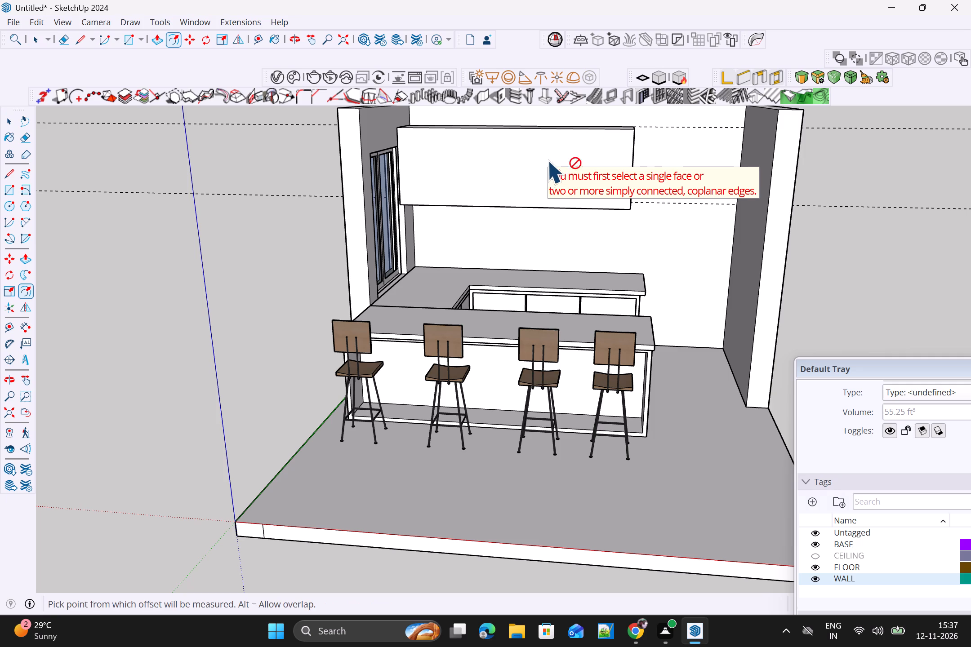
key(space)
Open the overhead box group and offset its front face slightly inward to form a thin frame border.
triple_click(563, 162)
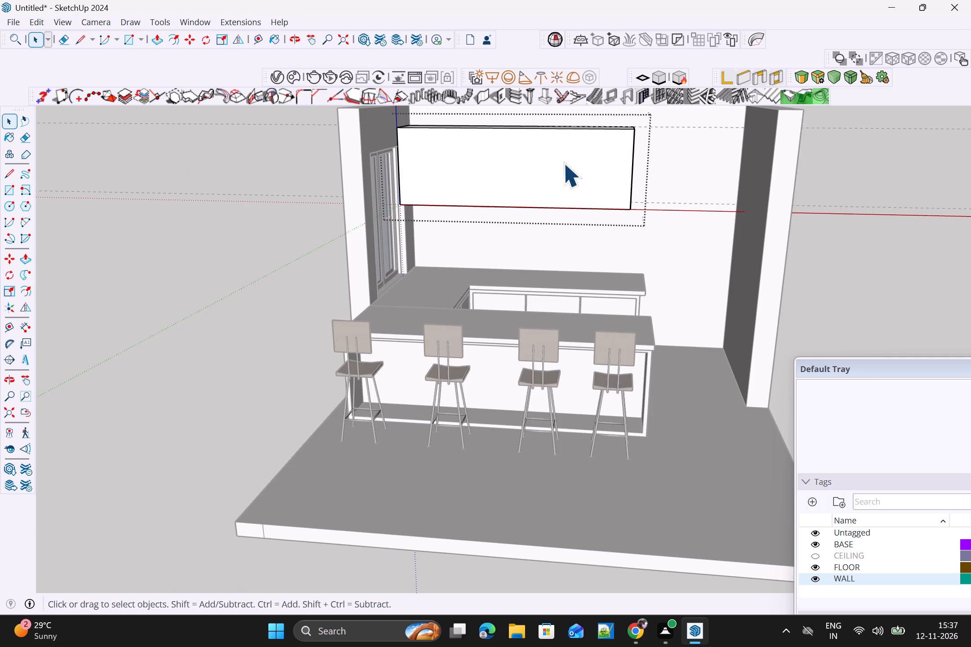
double_click(563, 163)
click(563, 159)
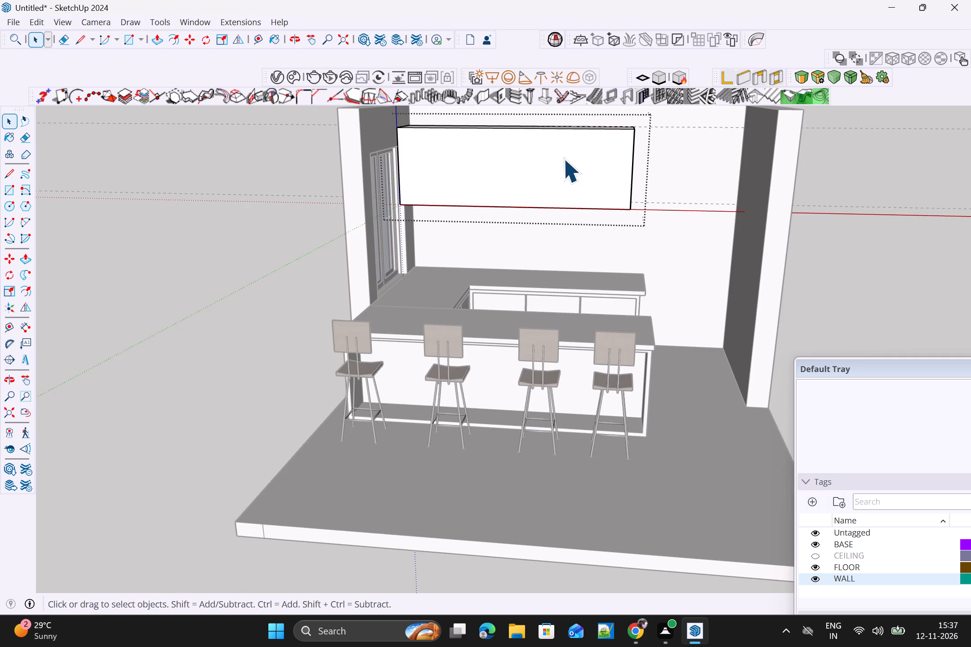
click(564, 160)
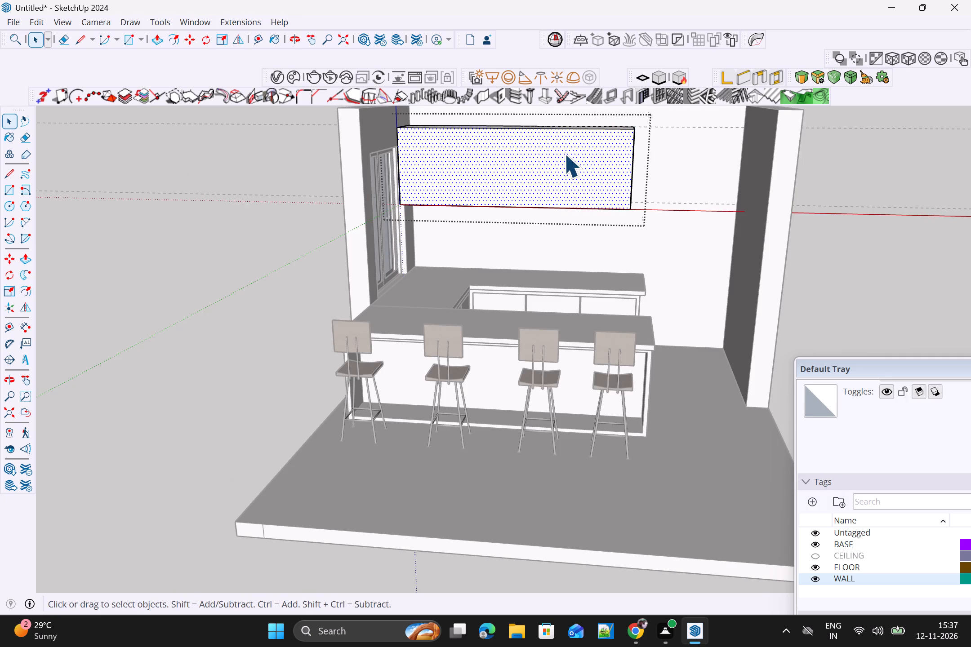
key(f)
drag(566, 132, 566, 144)
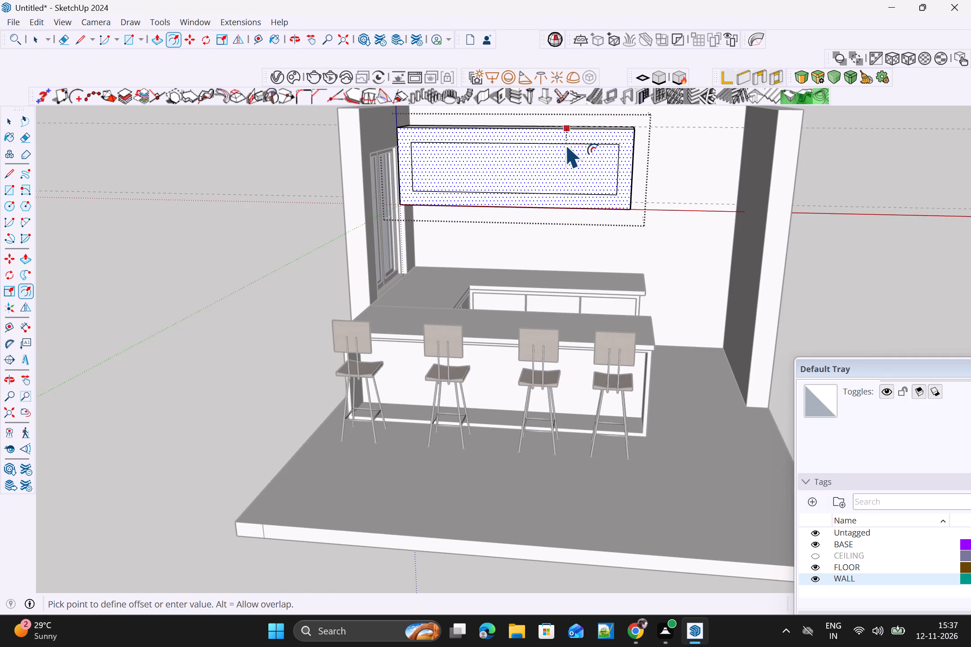
drag(566, 144, 574, 132)
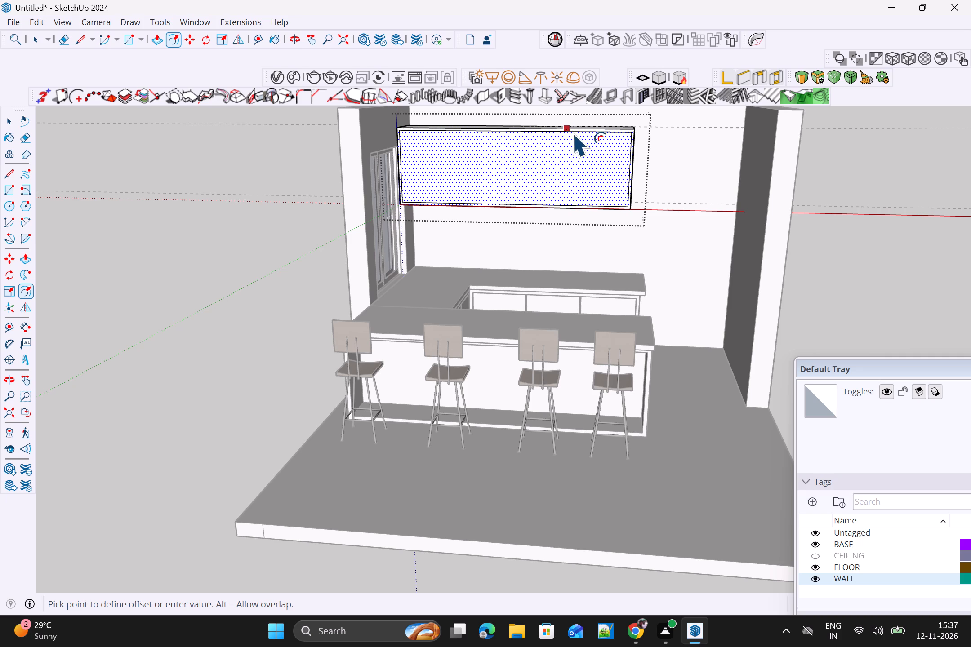
drag(574, 132, 574, 133)
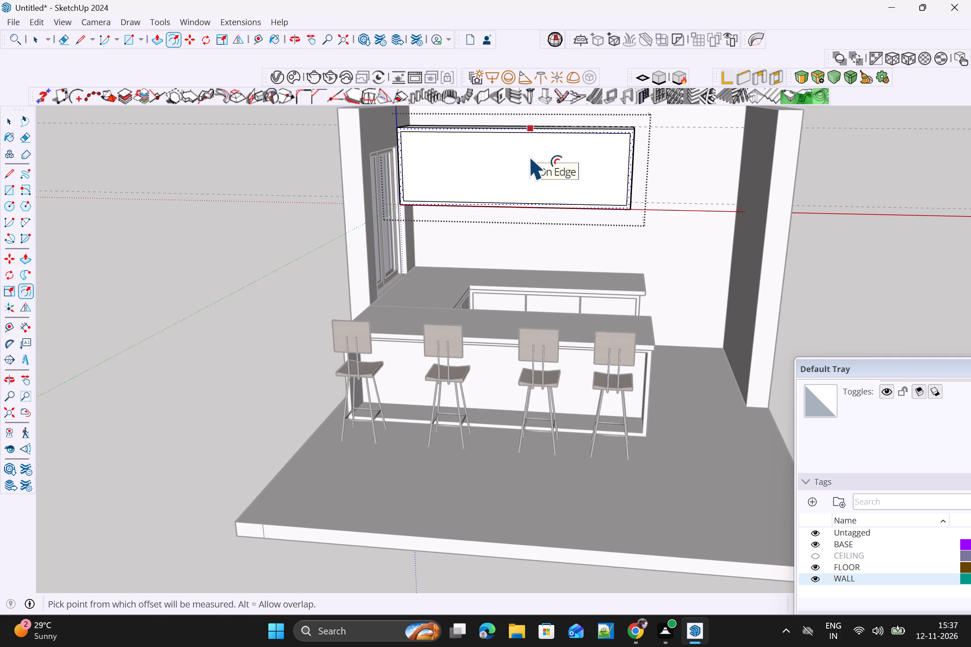
key(space)
Push/Pull the inner front face back toward the wall to hollow out the overhead box, then exit the group.
click(505, 173)
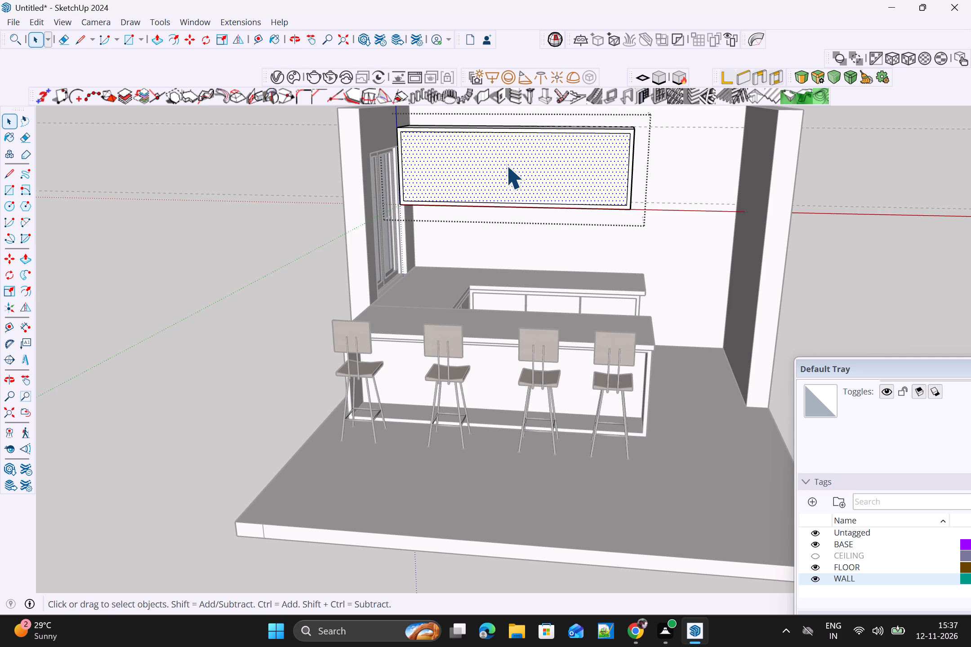
key(p)
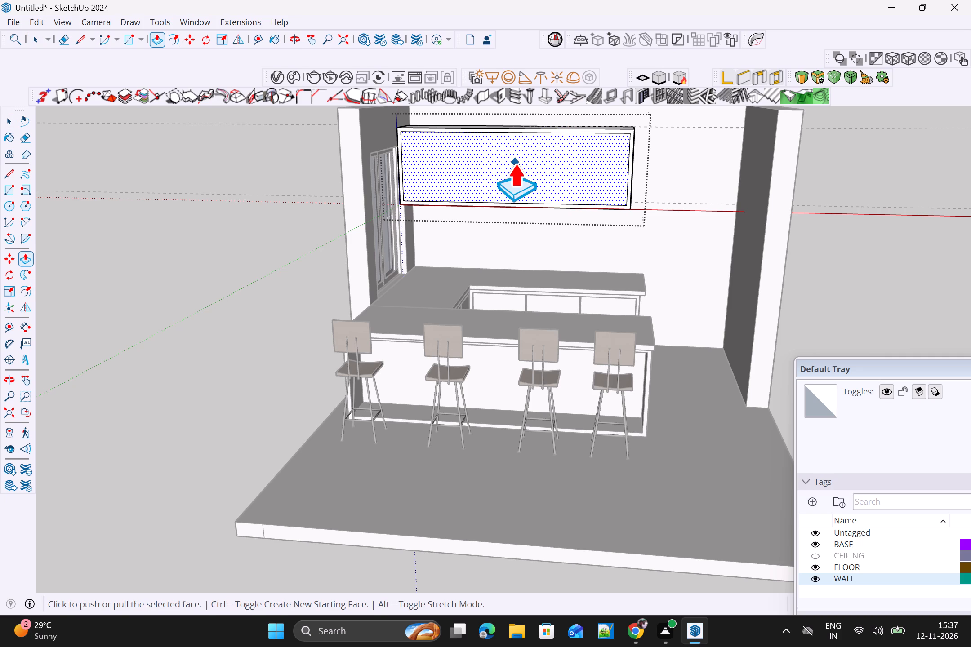
click(516, 163)
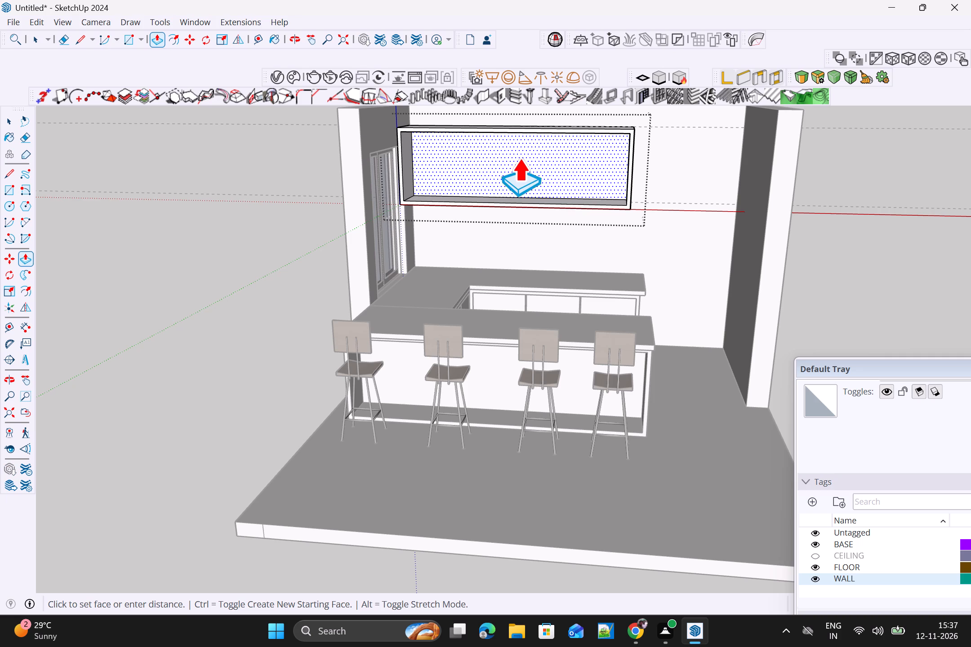
drag(522, 160, 526, 160)
key(space)
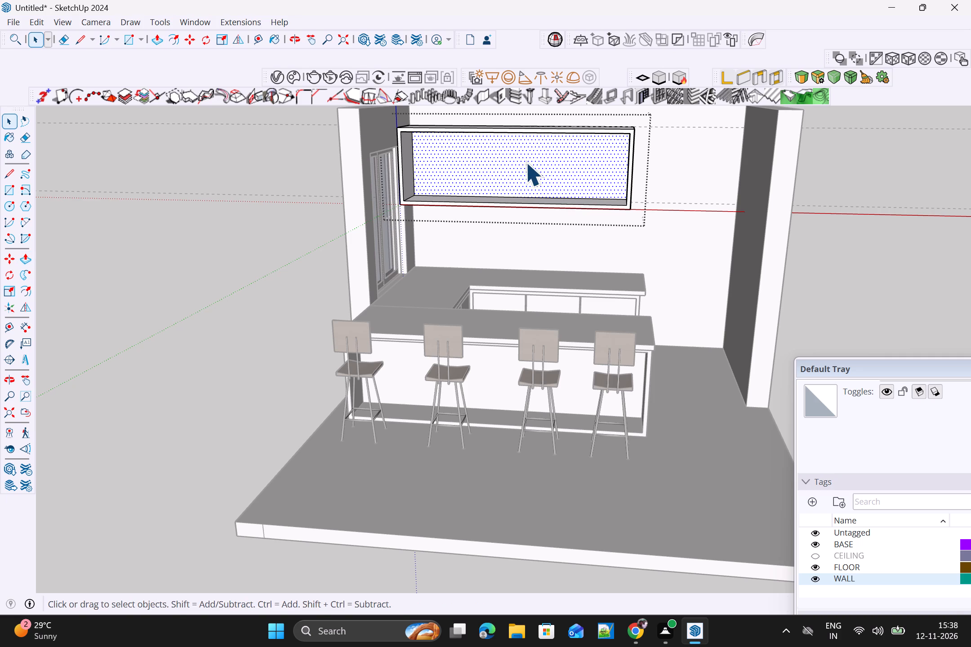
scroll(534, 168, down, 2)
click(777, 211)
Examine the hollowed overhead box from above, checking its depth against the window and the countertop.
scroll(790, 204, down, 3)
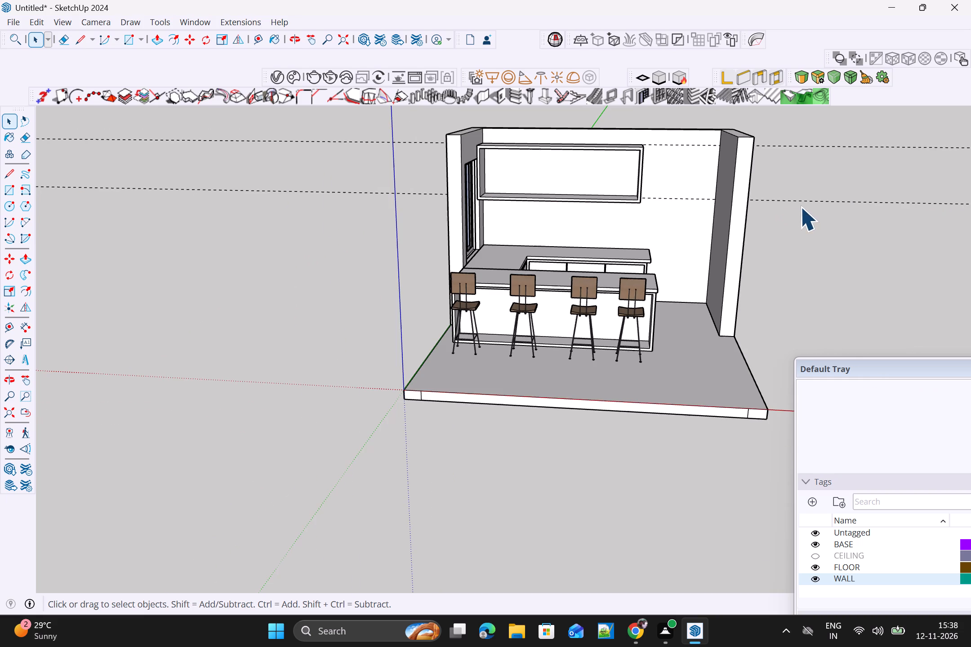
middle_drag(863, 246, 735, 399)
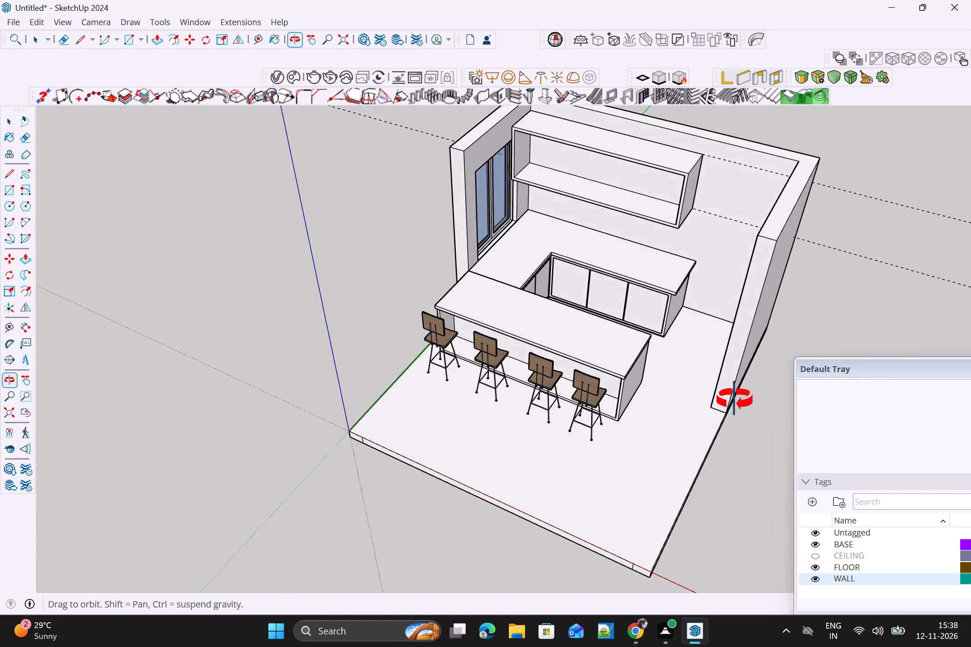
middle_drag(735, 399, 771, 380)
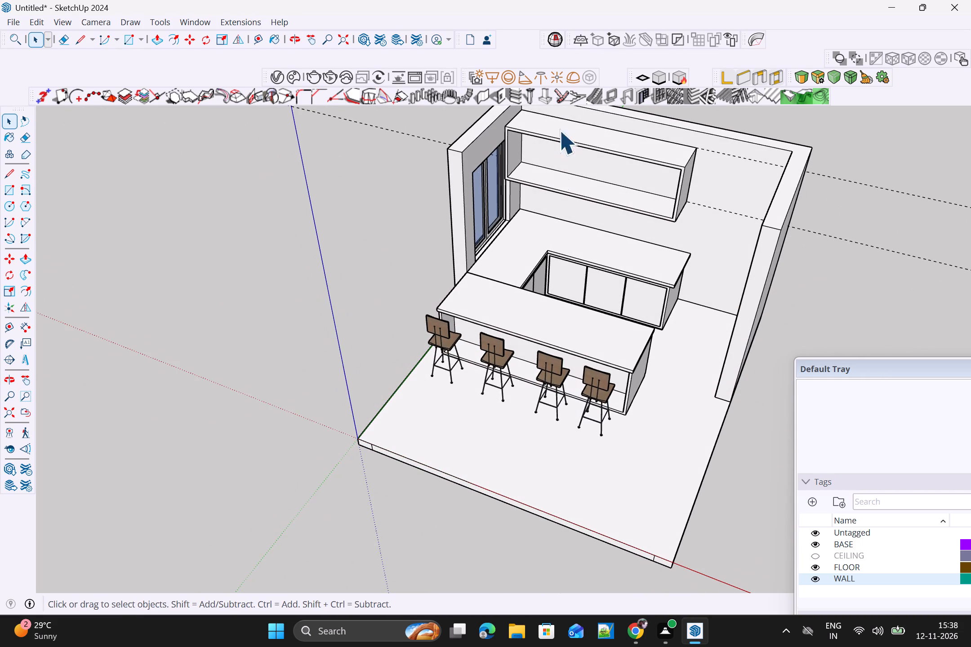
scroll(548, 190, up, 5)
middle_drag(555, 187, 530, 196)
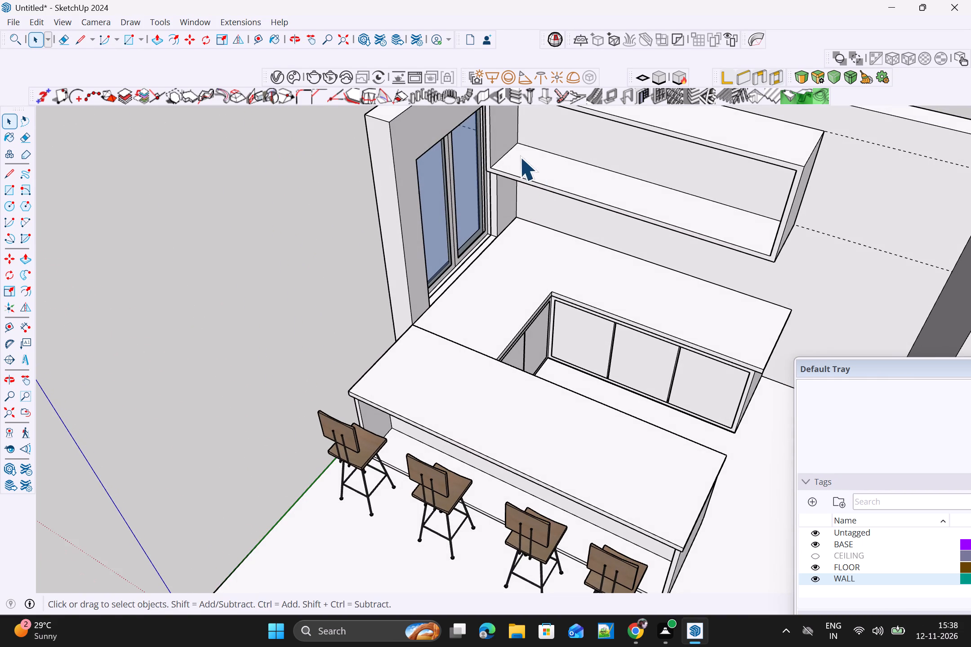
scroll(515, 154, up, 1)
scroll(555, 251, down, 3)
middle_drag(615, 208, 548, 164)
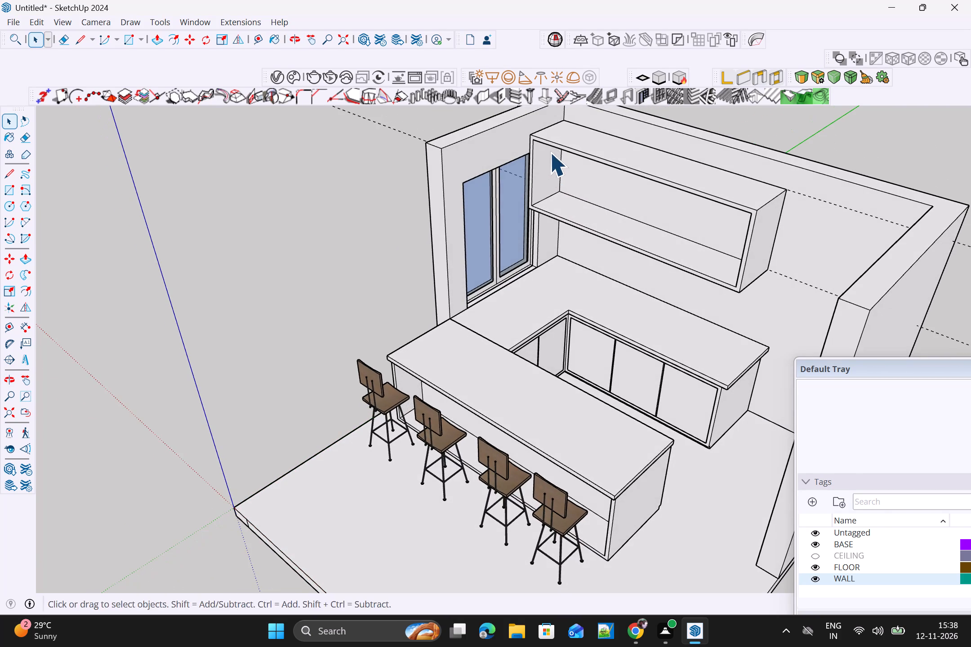
middle_click(550, 152)
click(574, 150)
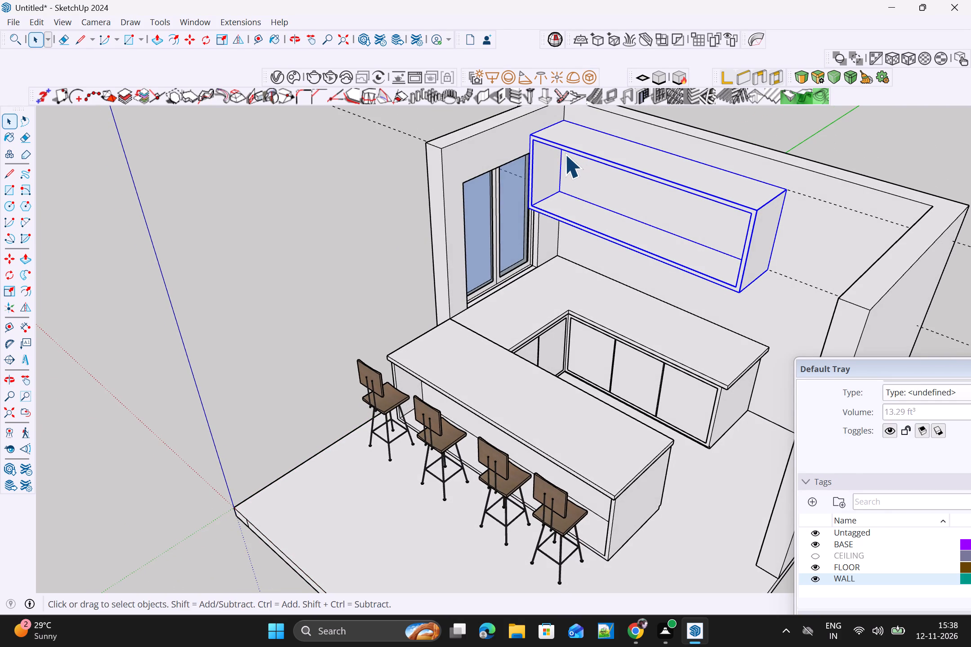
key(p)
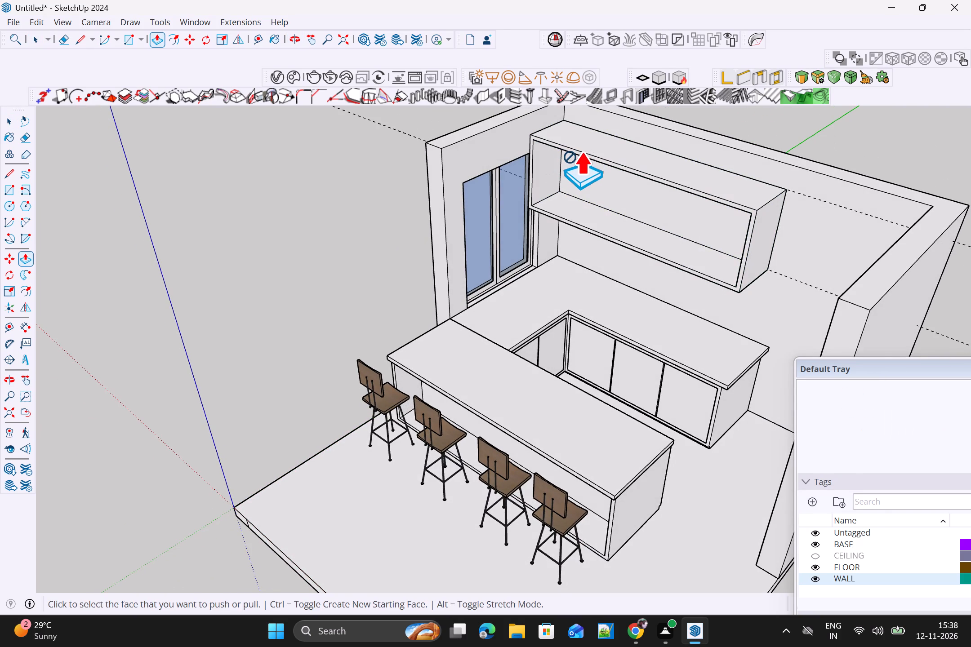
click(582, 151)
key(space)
Inside the overhead box group, Push/Pull the front frame face back toward the wall to make the cabinet shallower.
double_click(581, 151)
click(579, 153)
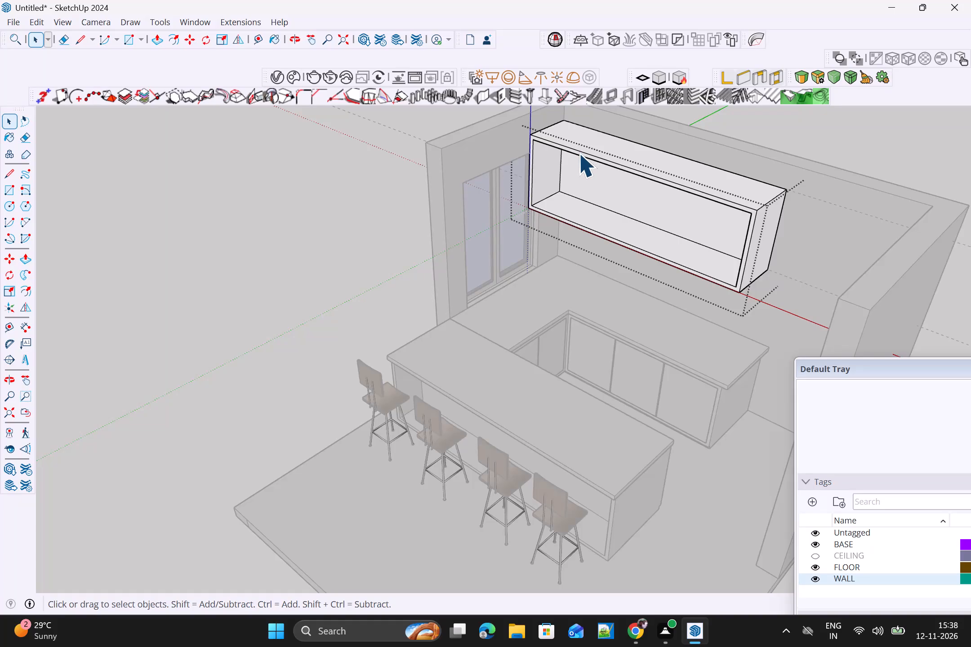
click(578, 154)
click(578, 154)
scroll(578, 154, up, 2)
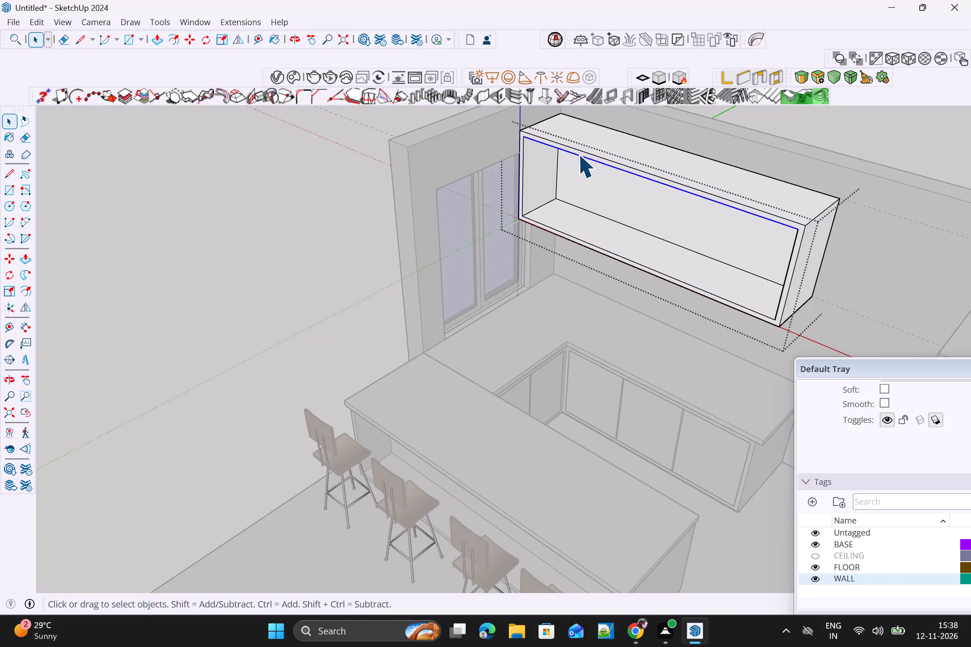
scroll(578, 154, up, 3)
click(578, 154)
scroll(578, 153, up, 3)
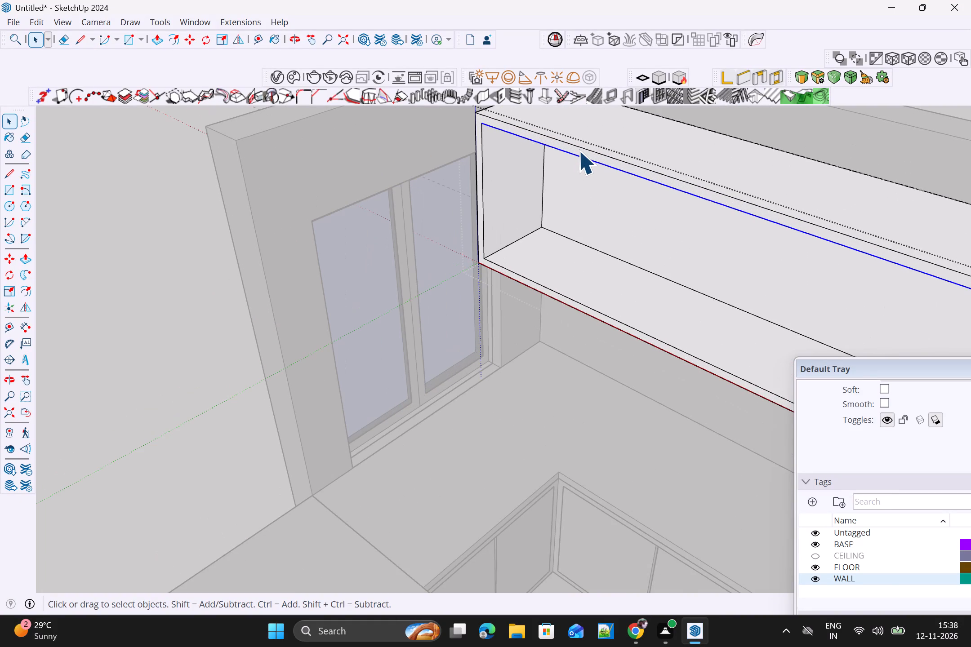
click(579, 151)
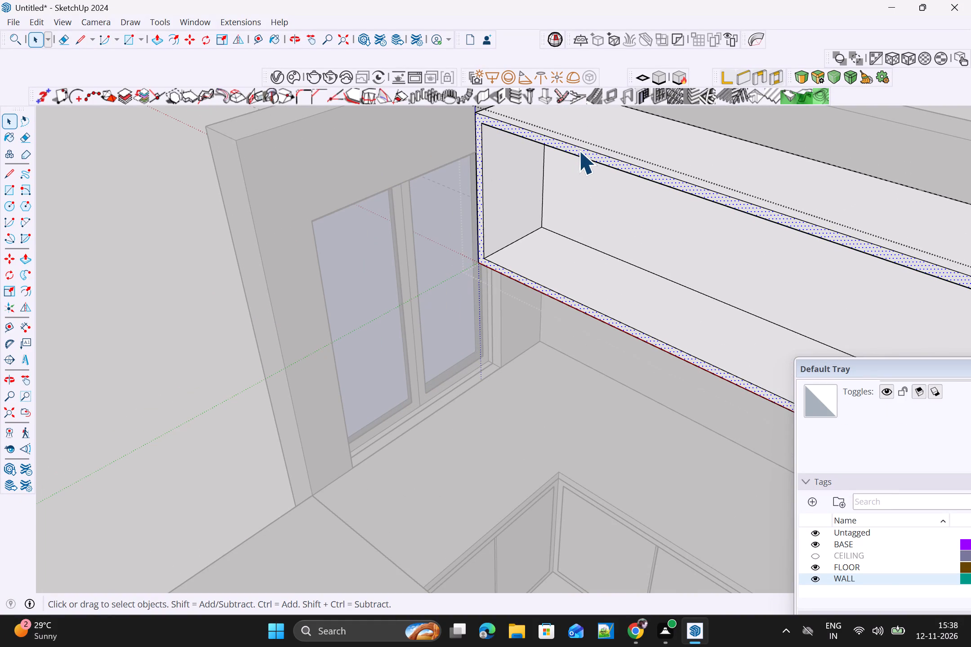
key(p)
click(579, 151)
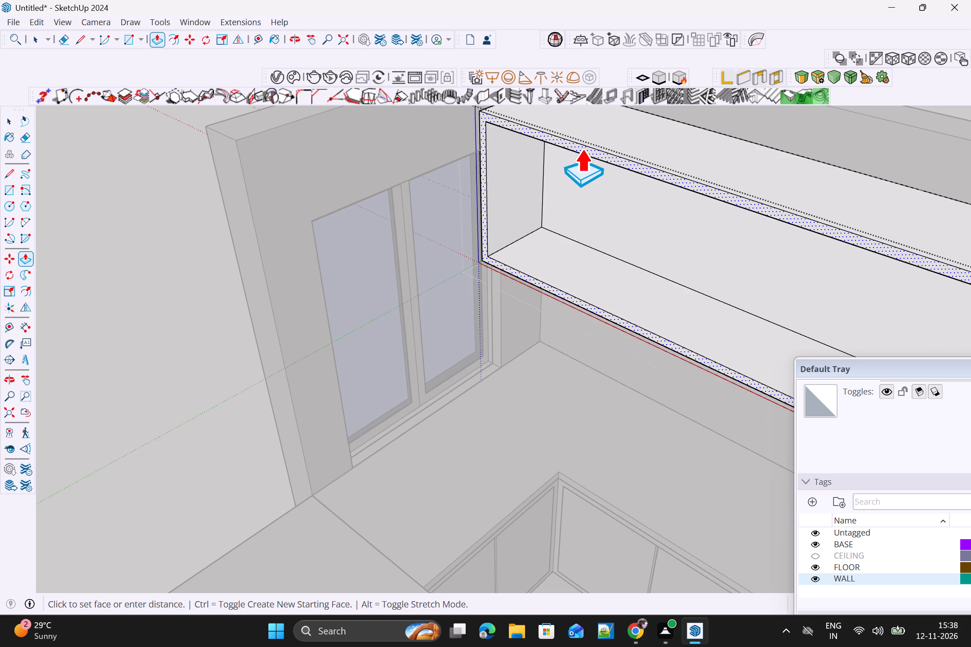
click(604, 126)
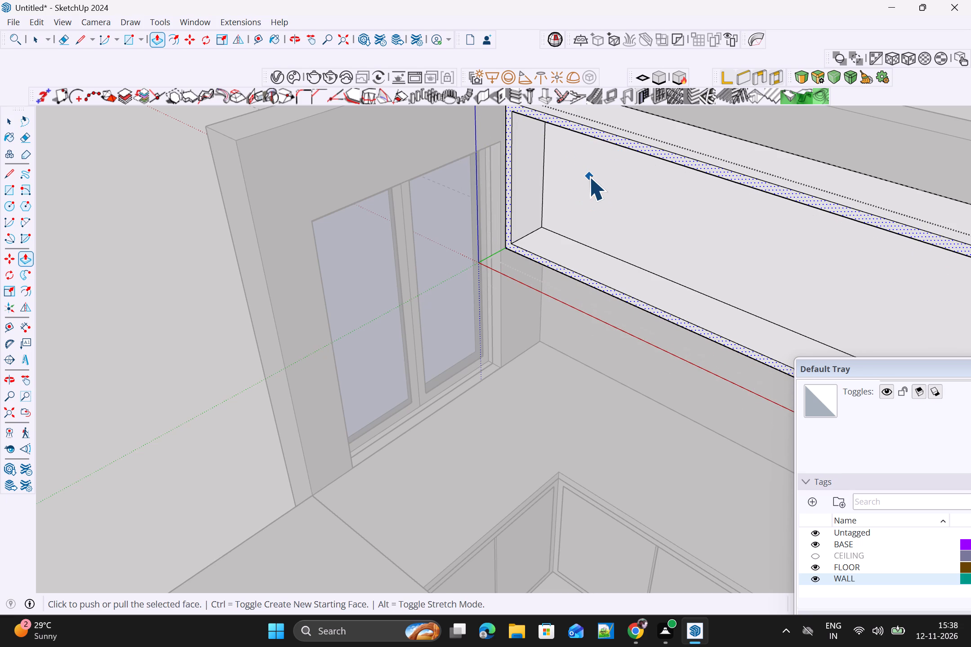
key(space)
scroll(652, 130, down, 8)
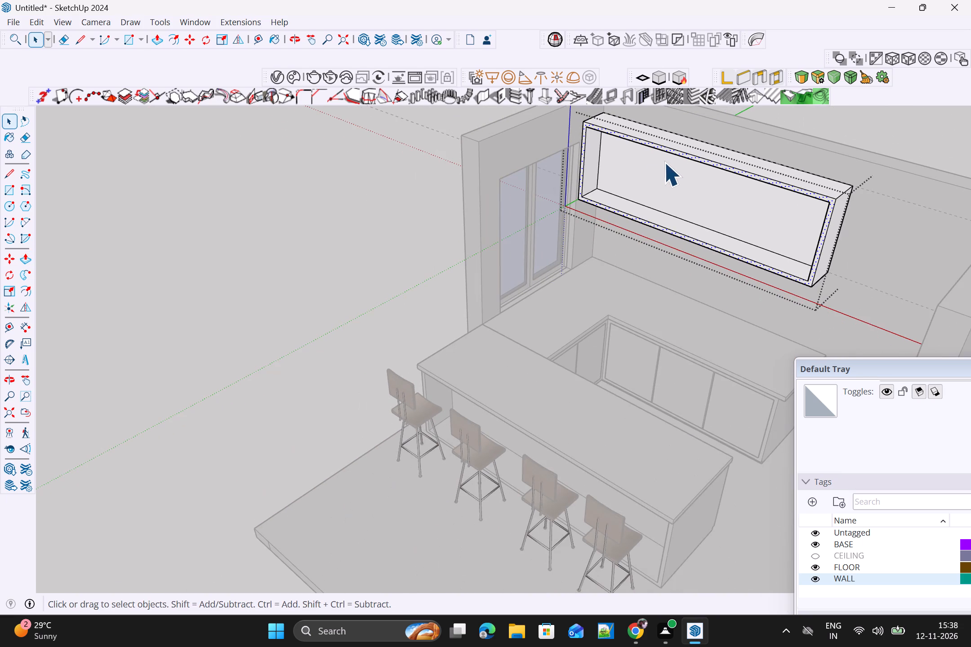
click(422, 245)
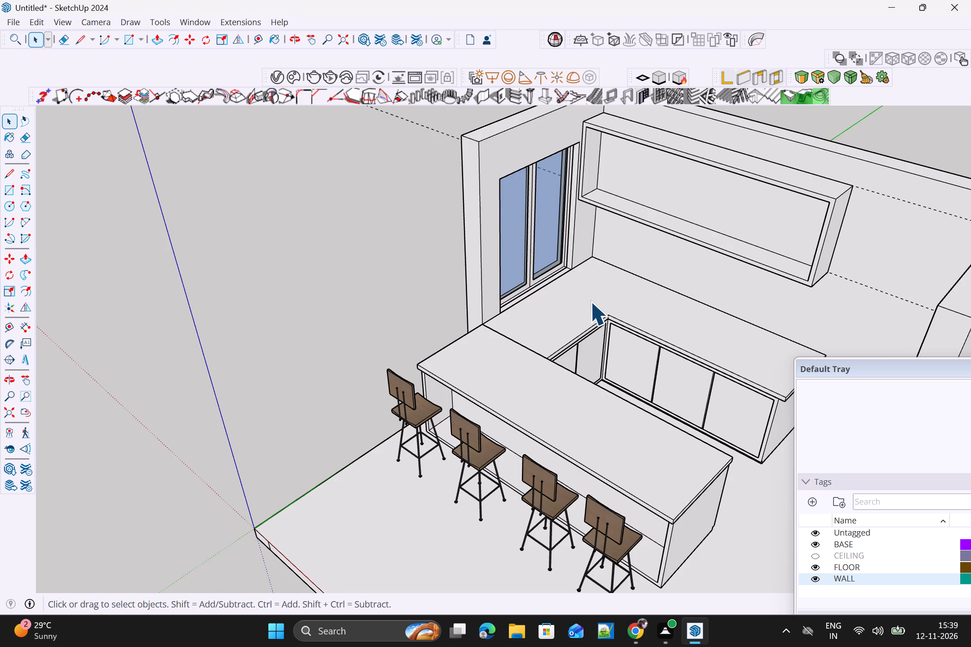
Draw a rectangle across the overhead cabinet's front opening, between the diagonally opposite inner corners of its frame.
key(r)
scroll(601, 143, up, 3)
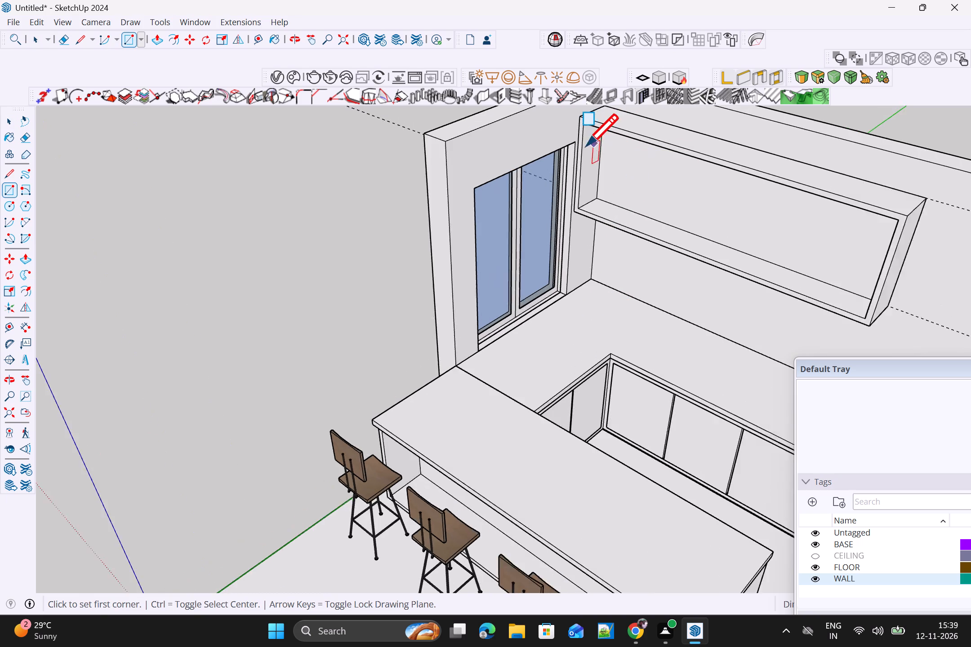
scroll(577, 136, up, 1)
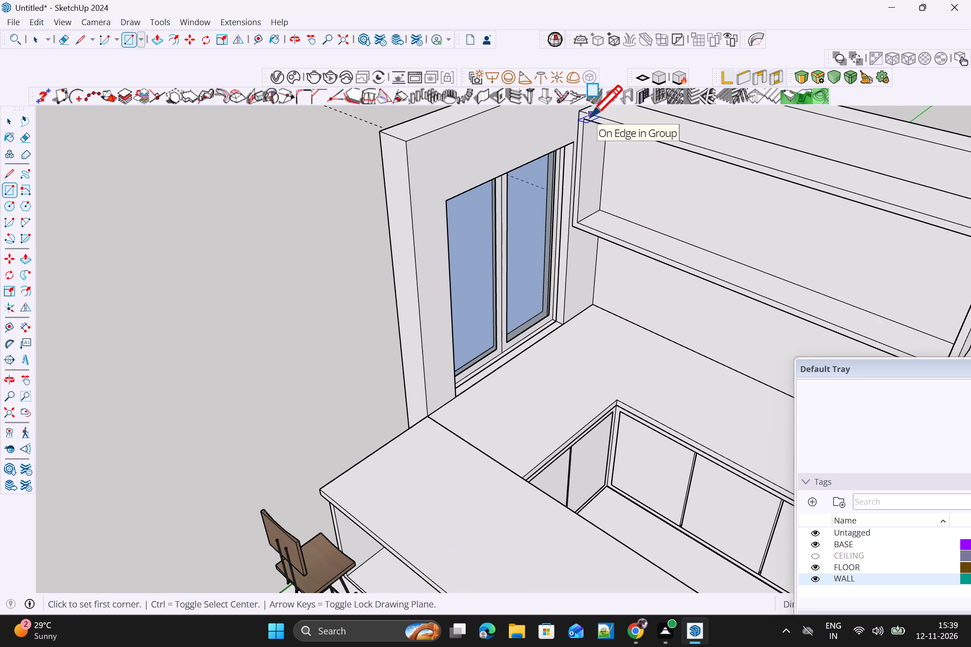
click(583, 123)
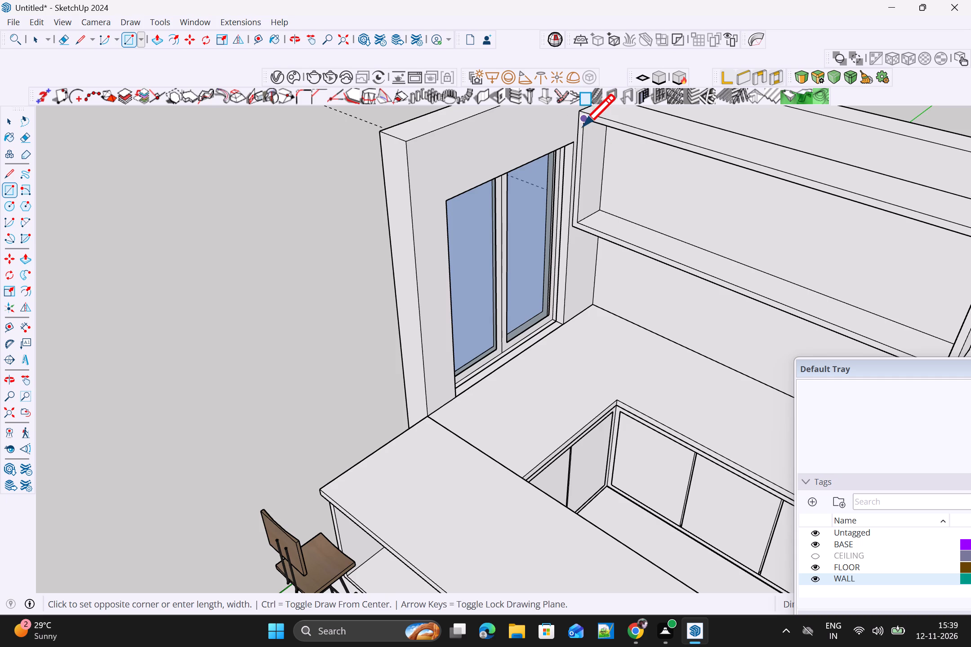
scroll(620, 279, down, 4)
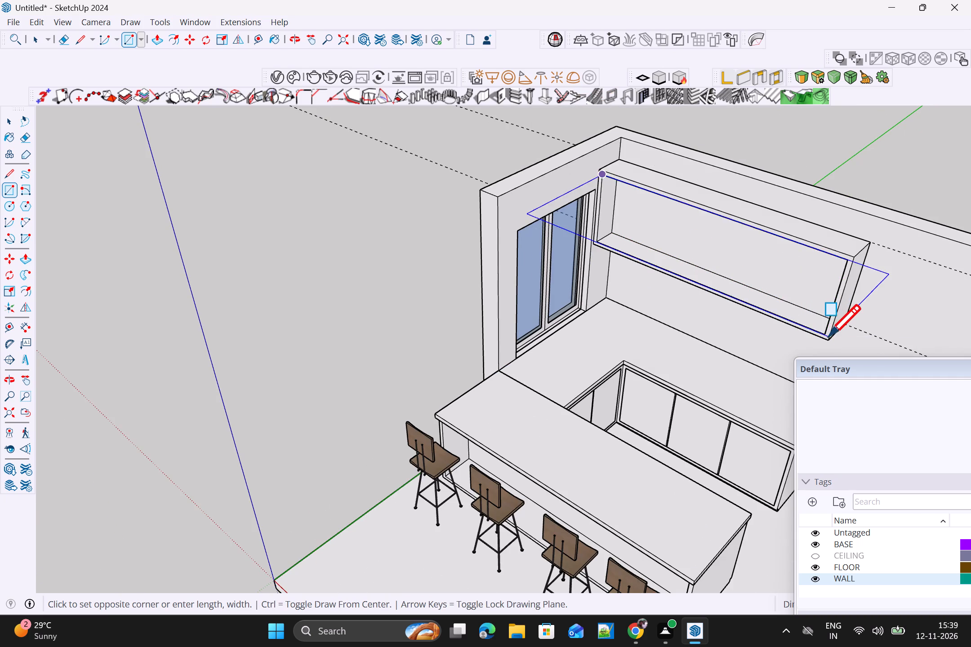
scroll(824, 333, up, 8)
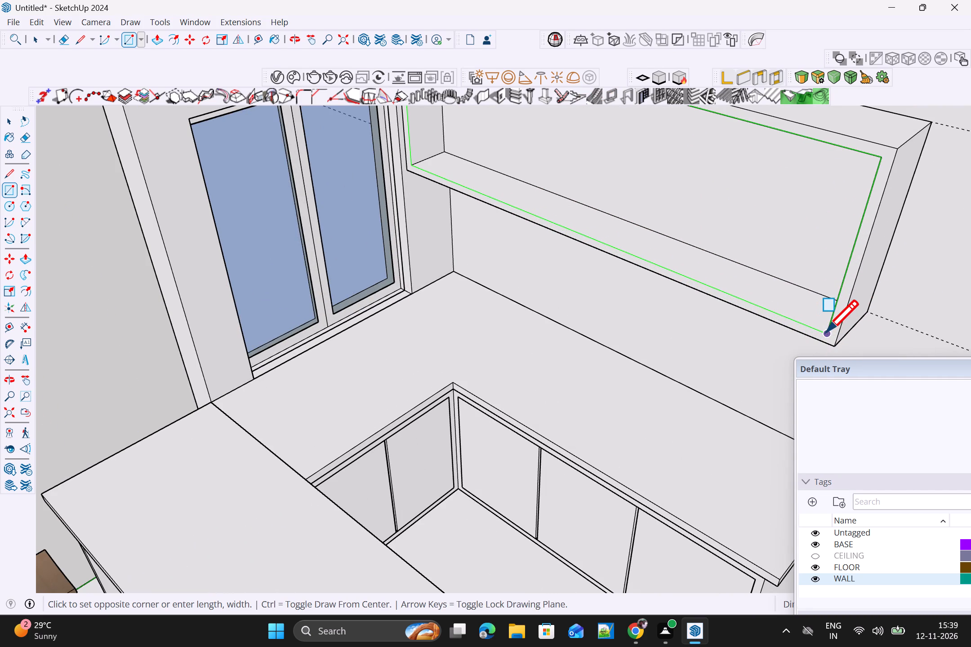
click(828, 332)
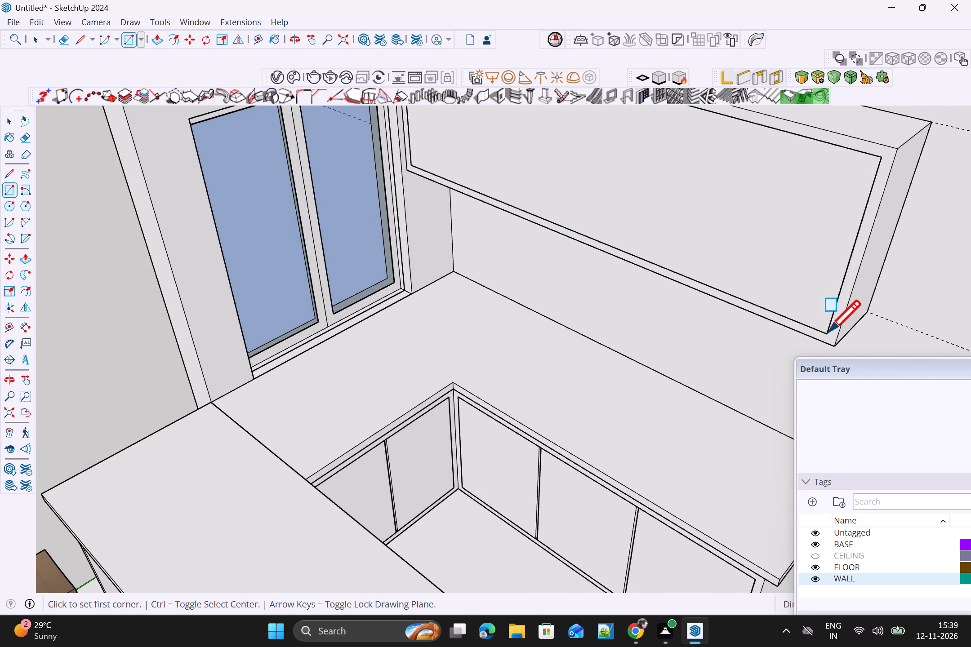
scroll(828, 333, down, 6)
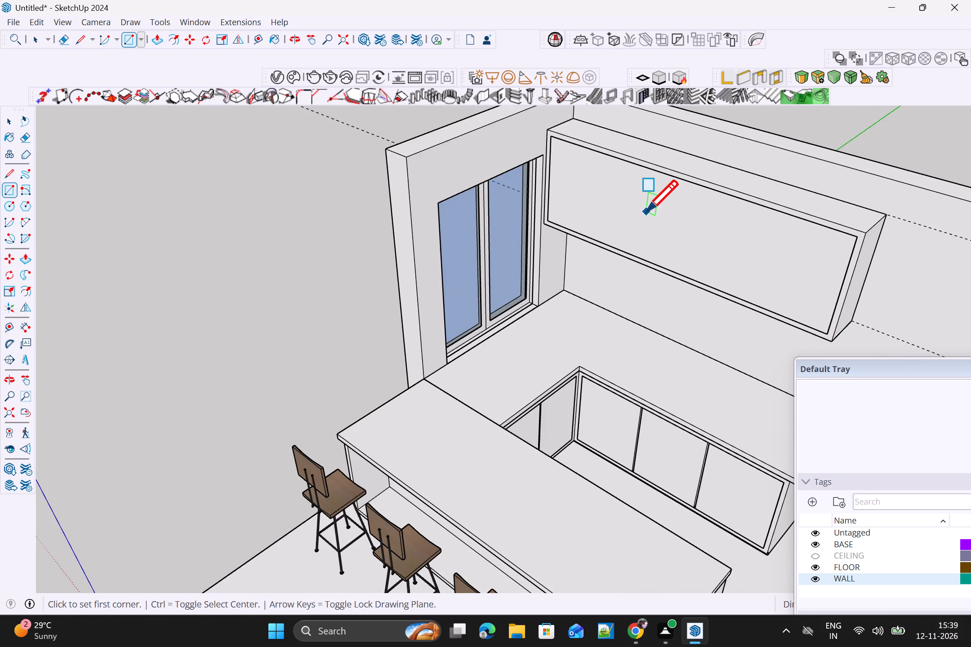
key(space)
scroll(640, 206, down, 1)
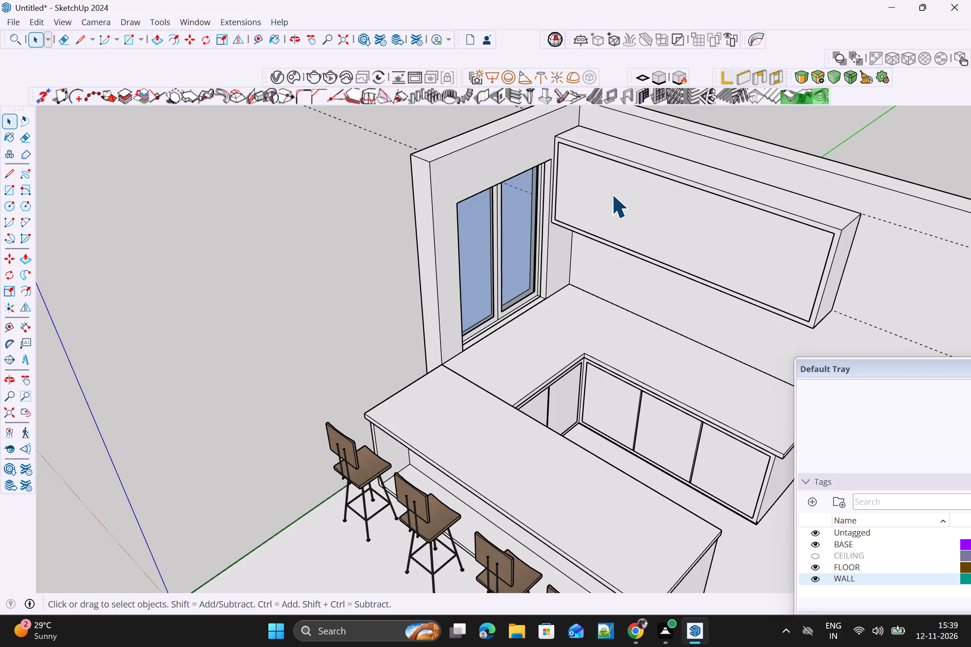
Copy the vertical edge of the overhead cabinet's front face nearest the window to the frame's opposite inner corner.
scroll(556, 225, up, 7)
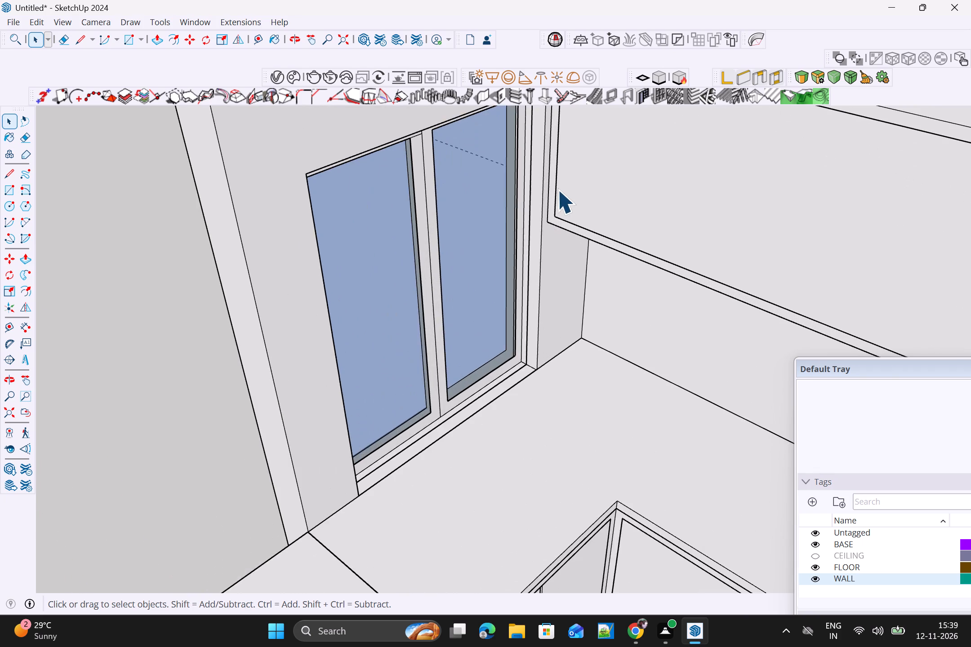
scroll(557, 190, up, 1)
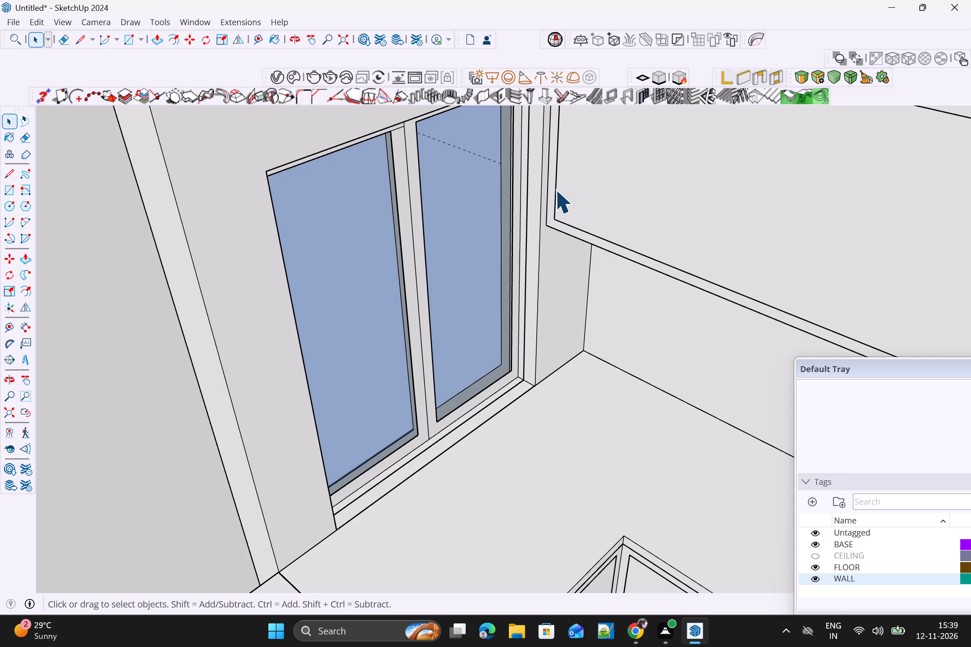
click(555, 190)
scroll(573, 181, up, 3)
scroll(547, 225, up, 4)
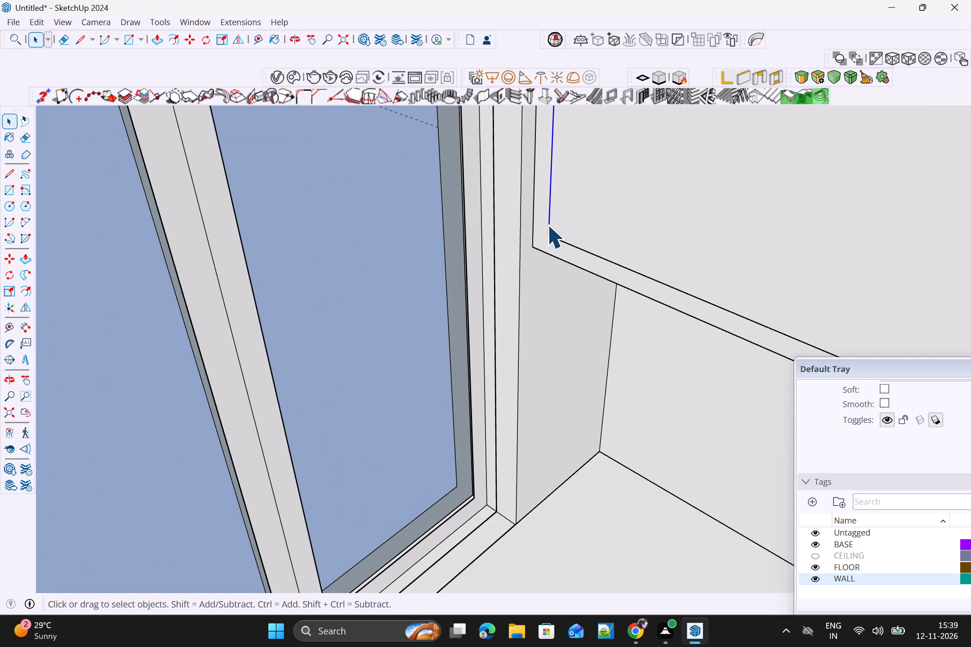
key(m)
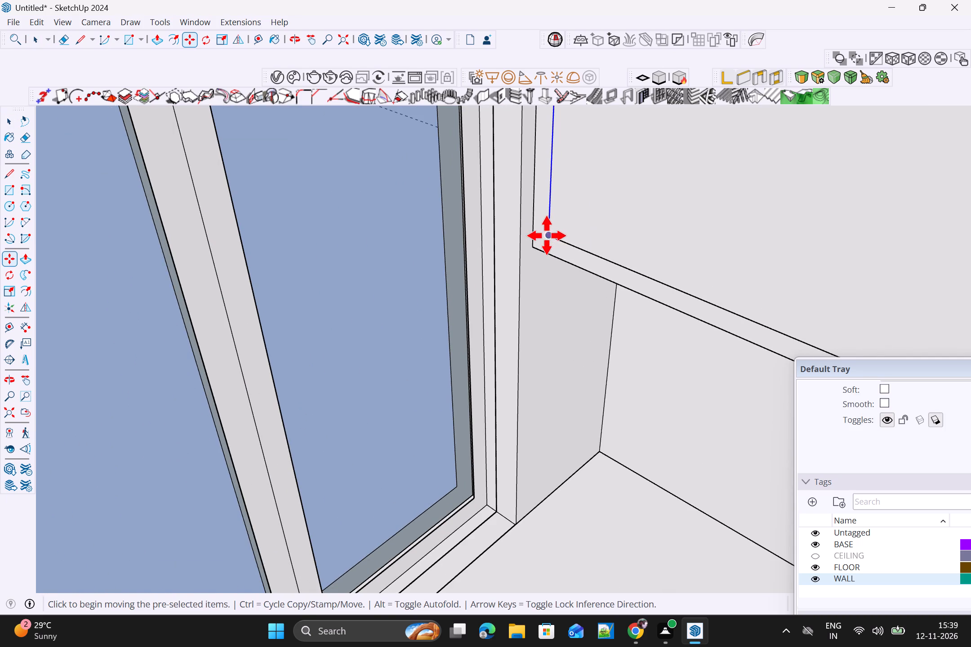
scroll(550, 236, up, 1)
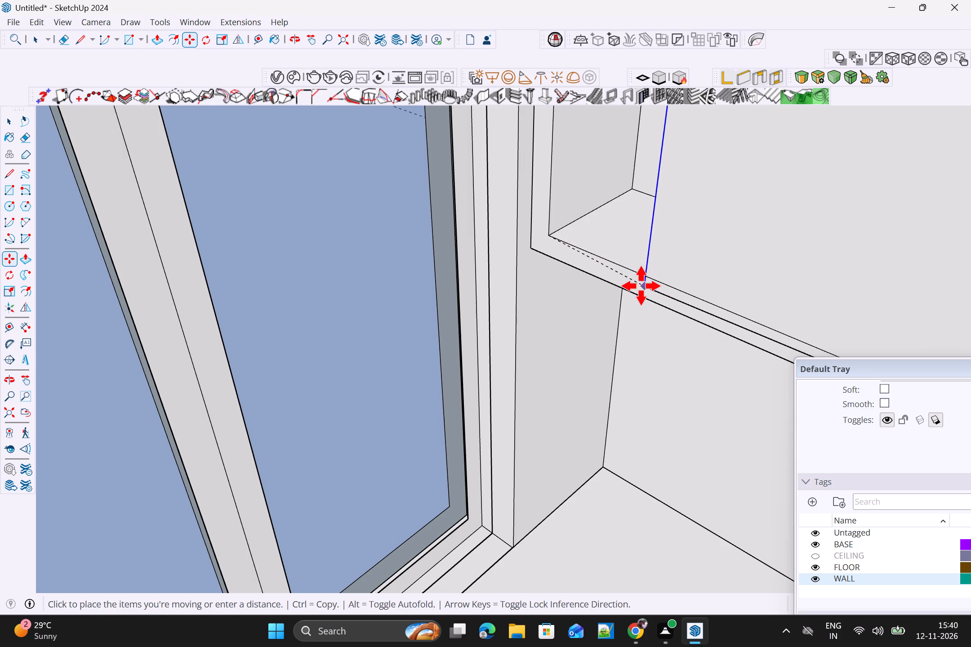
scroll(704, 305, down, 4)
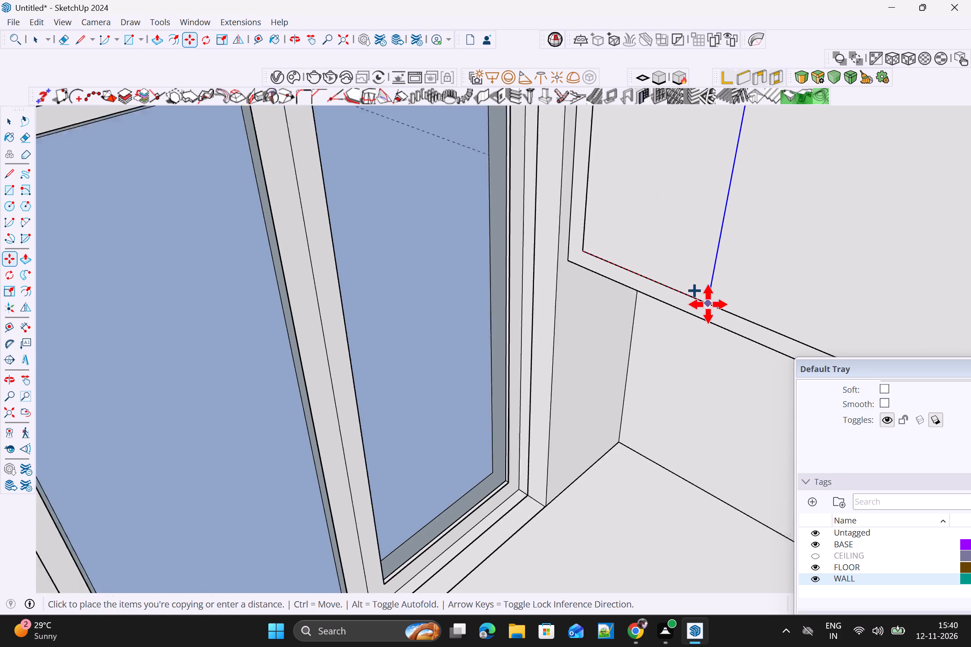
scroll(708, 304, down, 12)
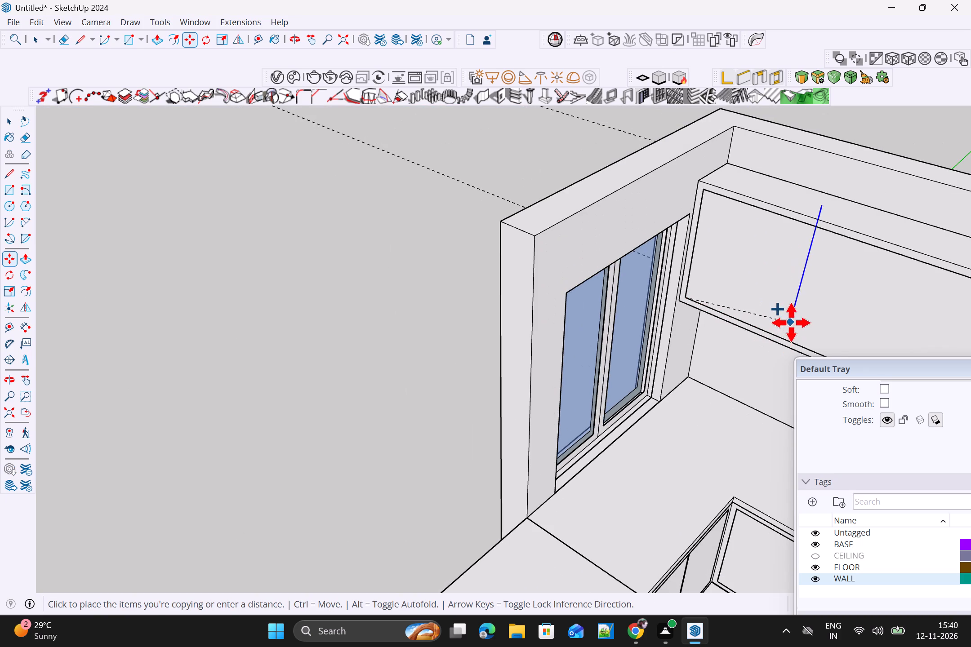
shift+middle_drag(822, 342, 650, 334)
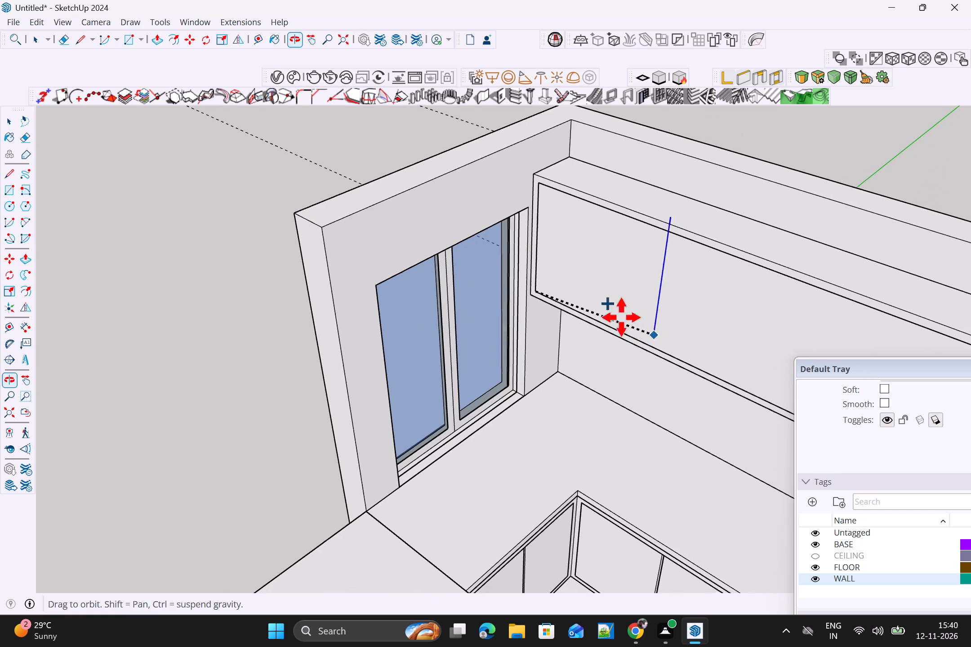
scroll(693, 385, down, 2)
shift+middle_drag(638, 332, 600, 320)
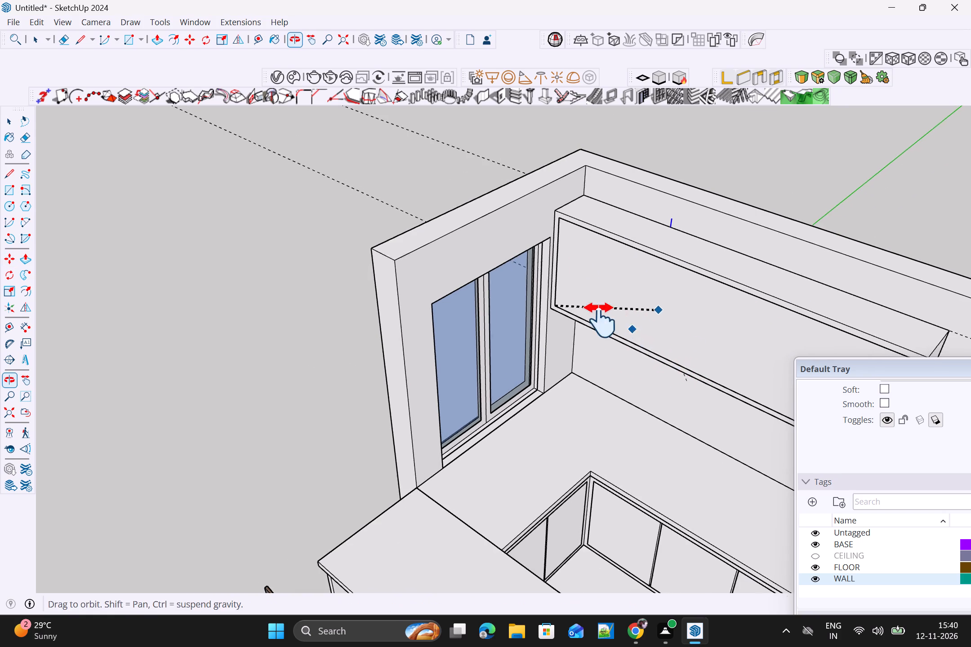
shift+middle_drag(600, 320, 491, 277)
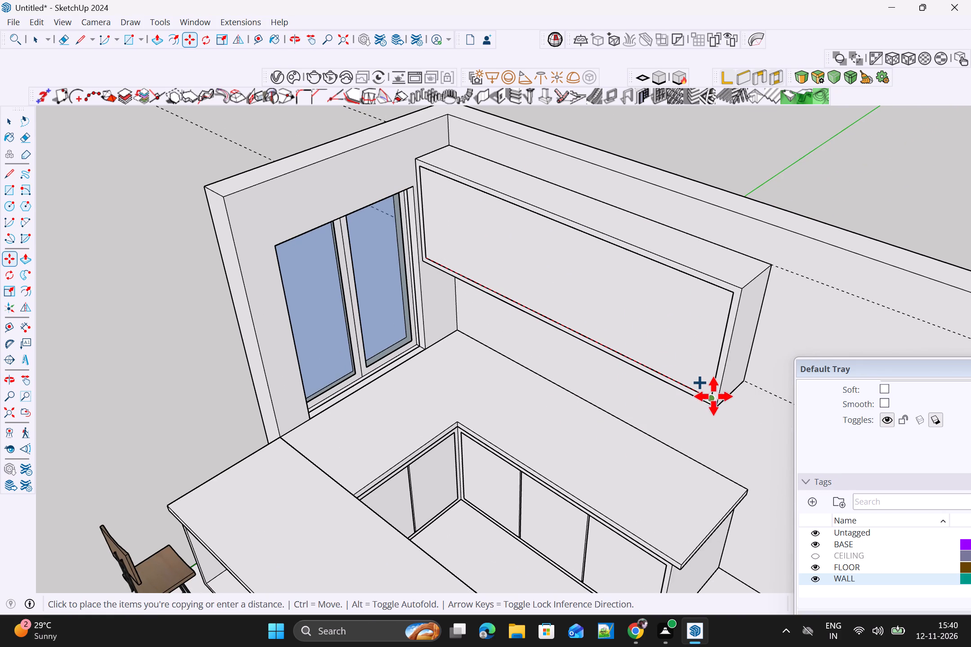
scroll(720, 396, up, 9)
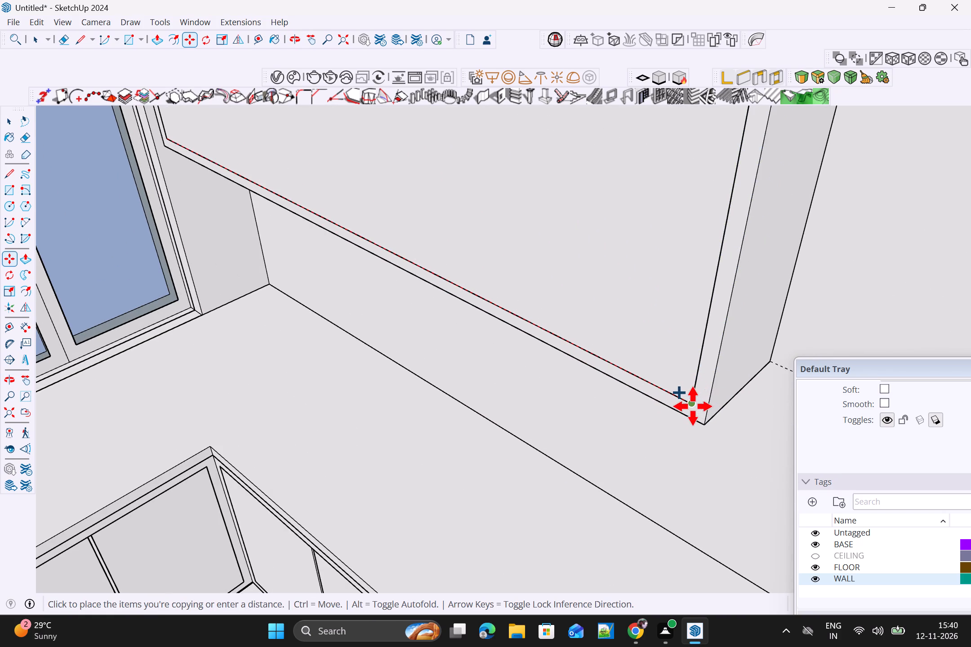
click(692, 406)
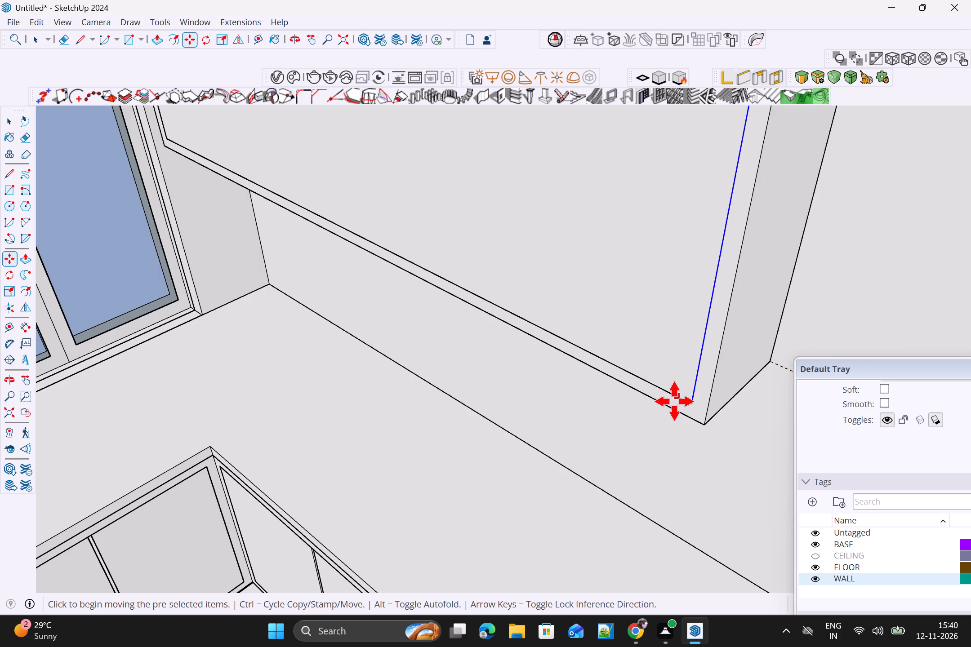
Divide the copied edge's spacing by 4 to split the overhead cabinet front into four equal door panels.
text(4/)
key(Return)
scroll(654, 344, down, 3)
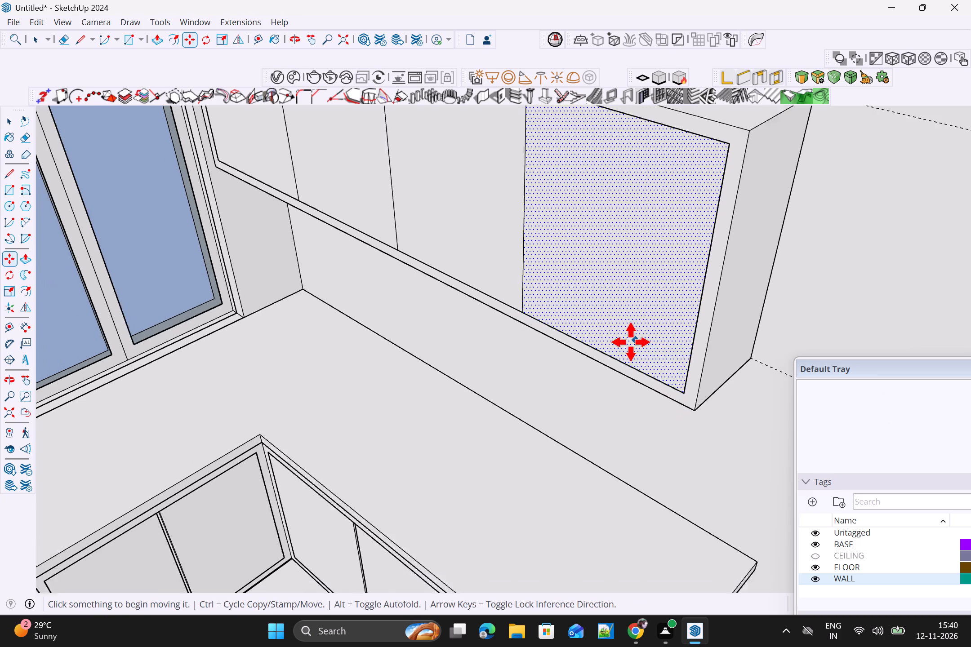
scroll(414, 638, down, 2)
scroll(657, 281, down, 6)
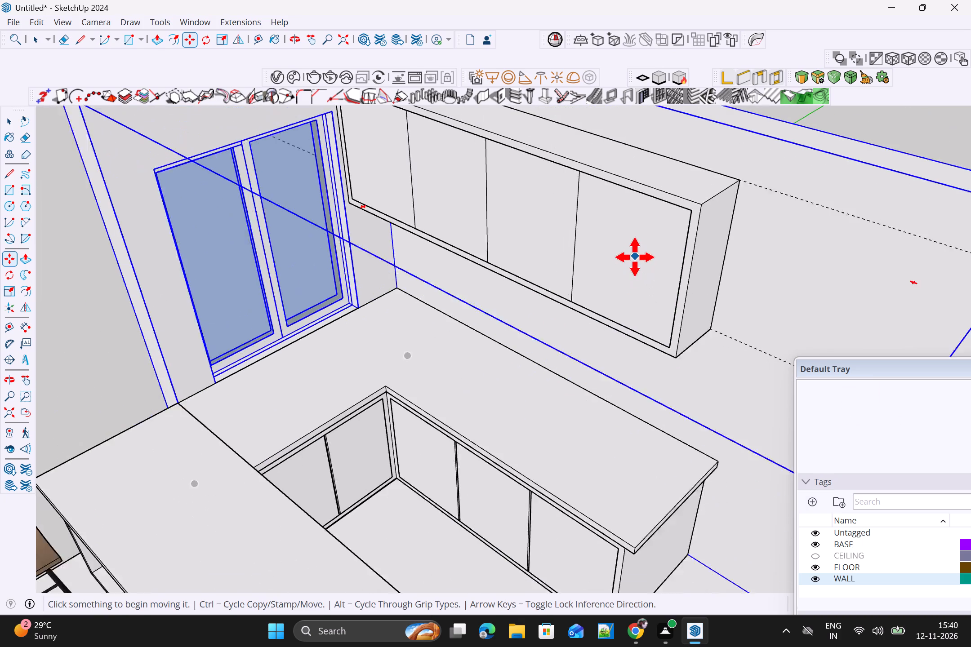
scroll(635, 257, down, 3)
scroll(596, 352, down, 3)
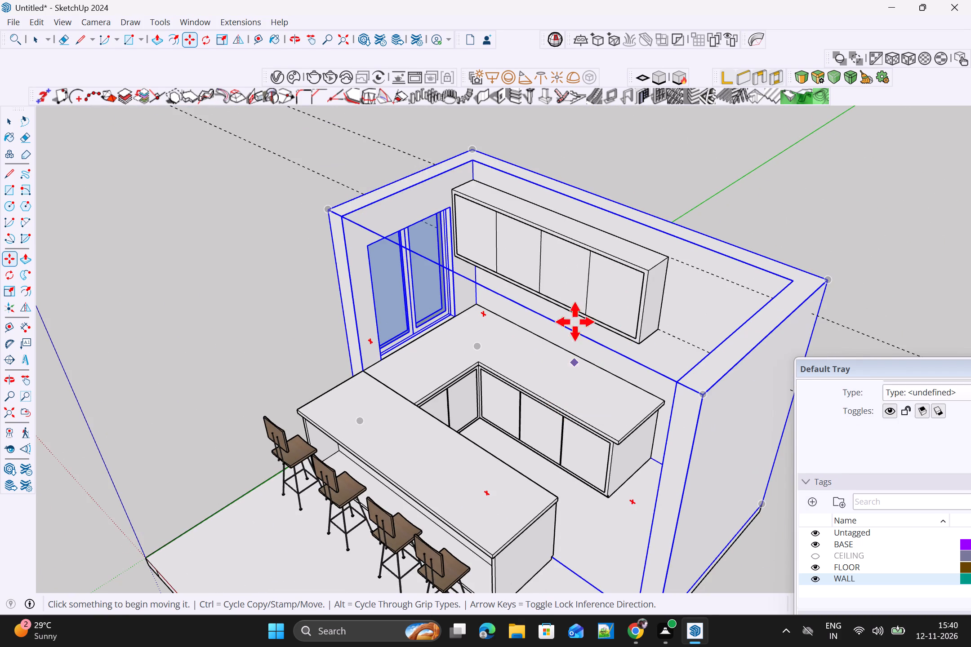
scroll(581, 294, up, 2)
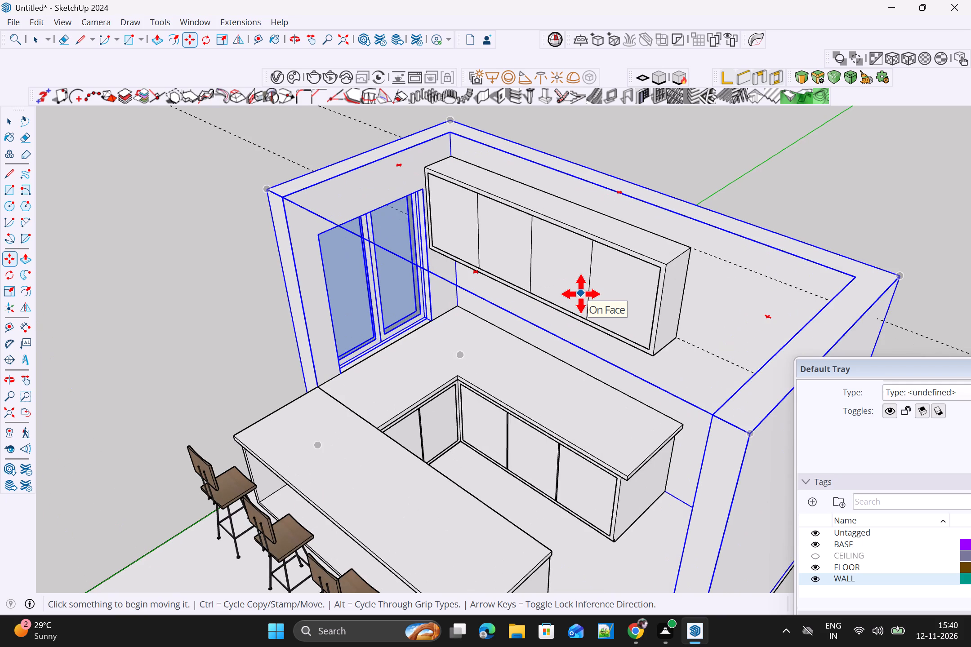
Copy the three vertical divider edges on the overhead cabinet front 14 mm toward the window to form door gaps.
key(space)
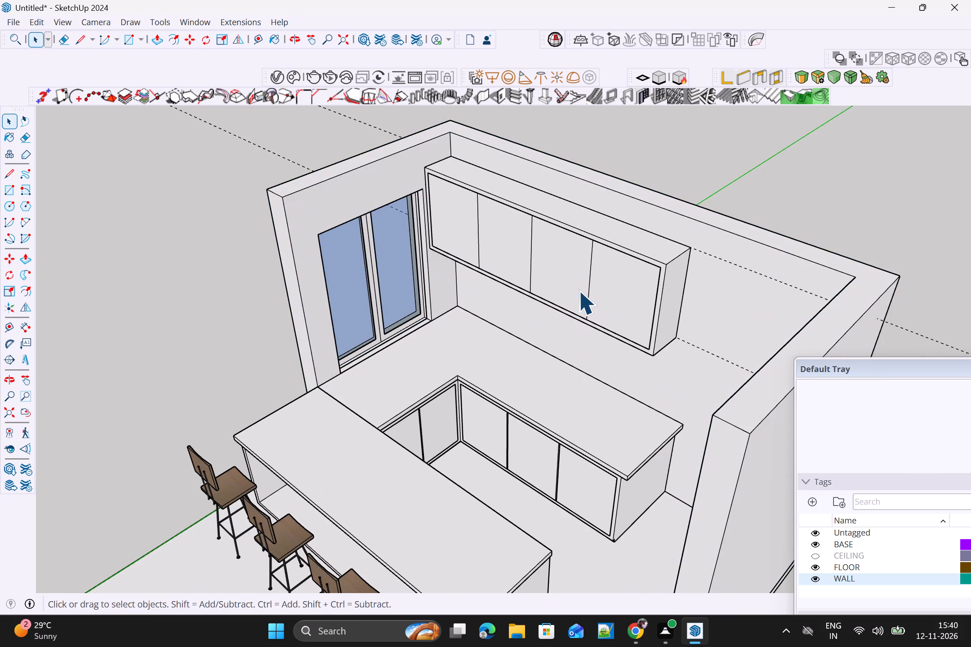
click(591, 279)
scroll(588, 275, up, 3)
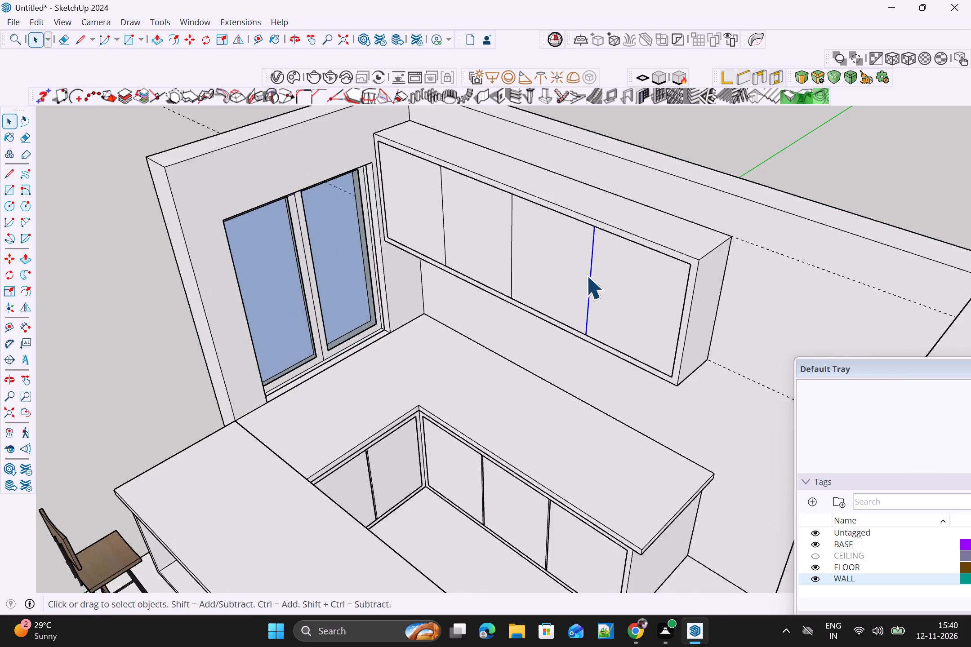
scroll(585, 275, up, 2)
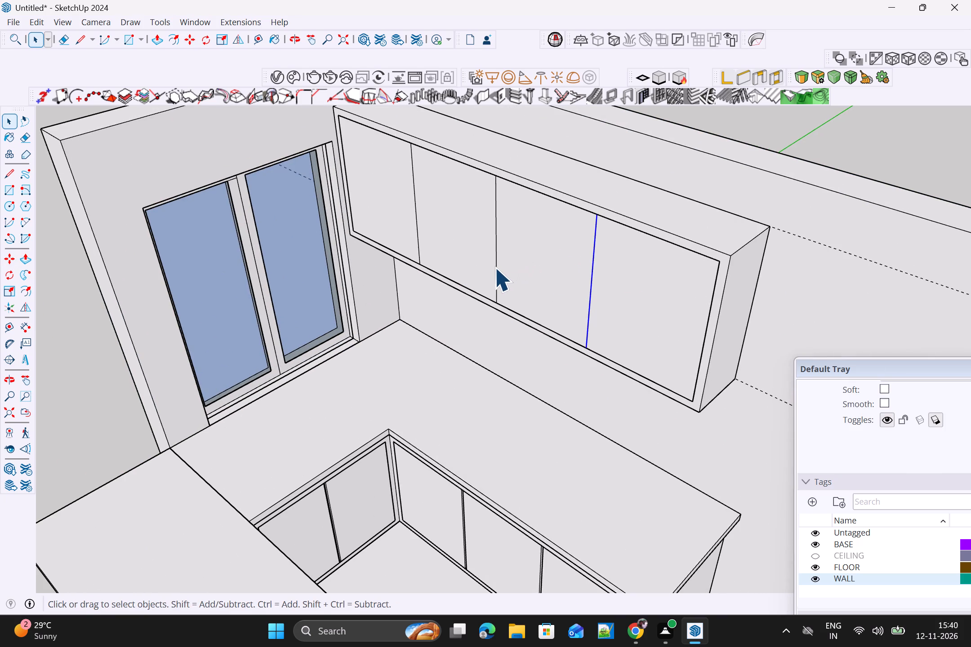
shift+click(494, 267)
shift+click(417, 221)
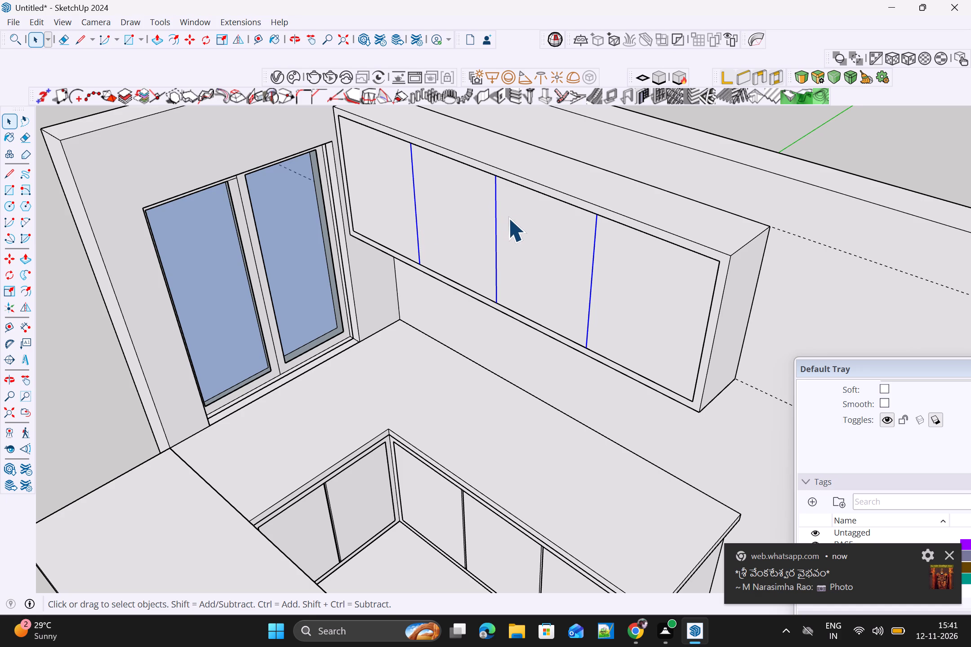
key(m)
scroll(609, 335, up, 3)
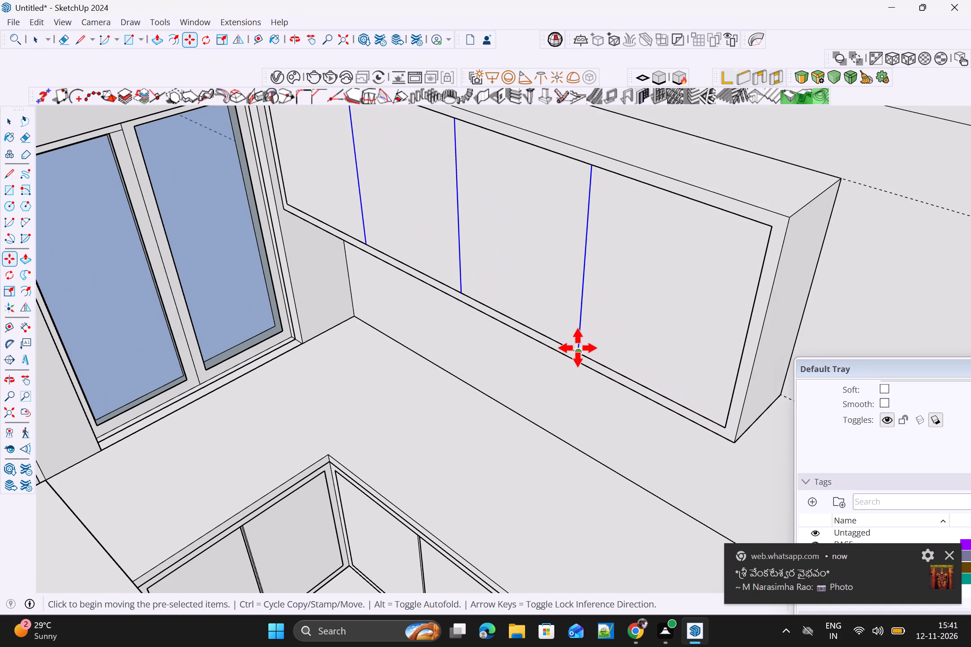
click(578, 352)
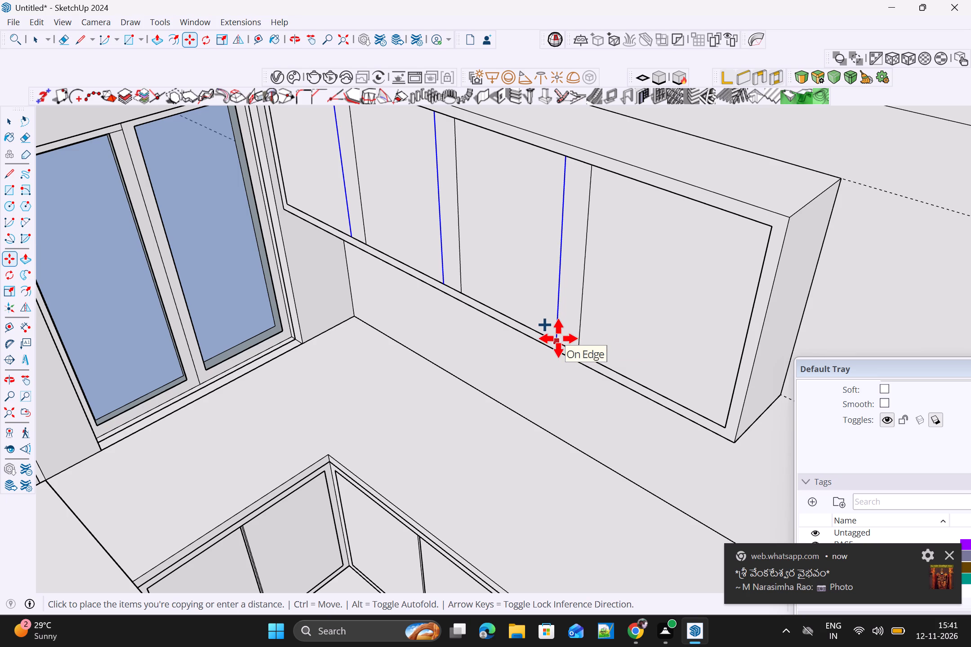
key(1)
key(4)
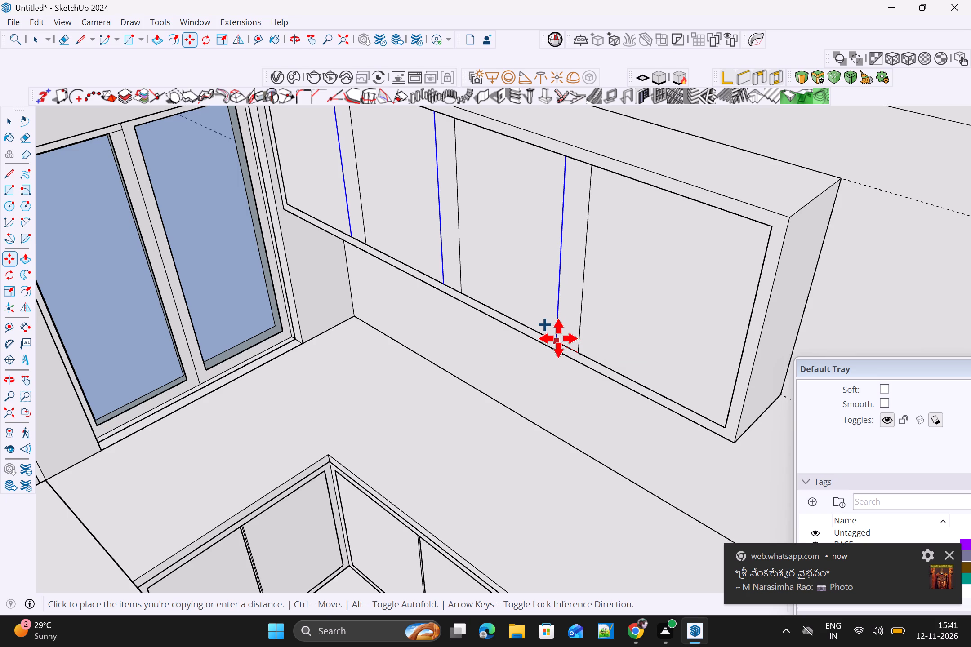
text(MM)
key(Return)
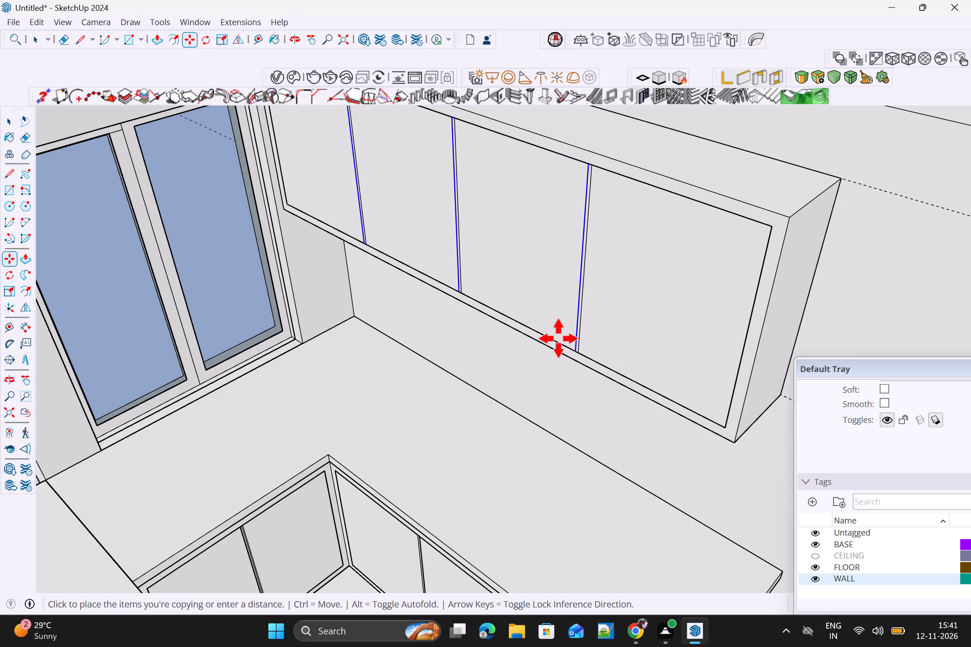
Examine the paired divider edges on the overhead cabinet front up close and against the whole cabinet.
scroll(575, 338, up, 6)
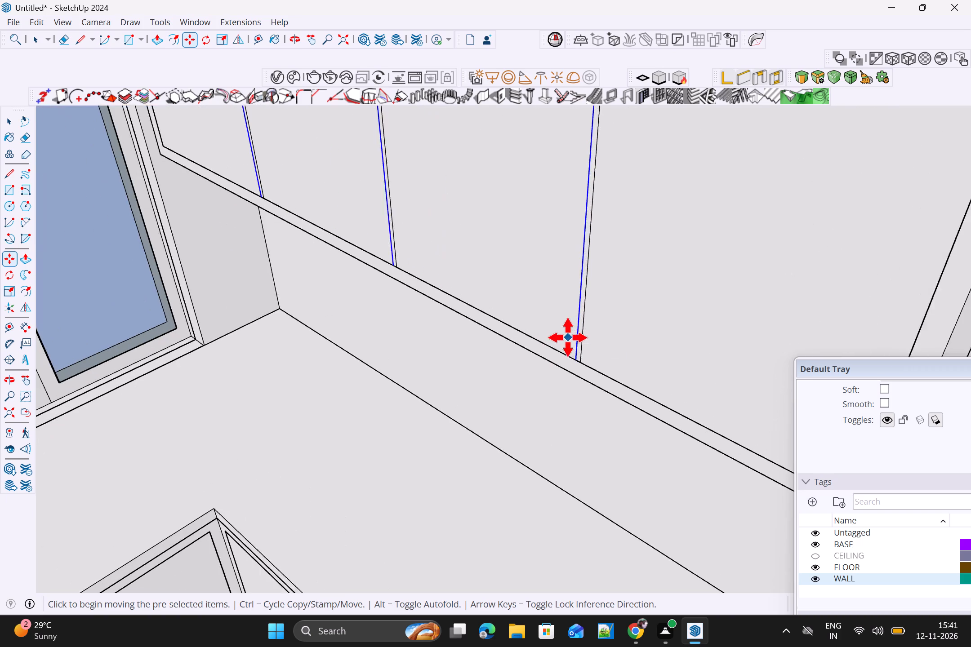
scroll(568, 337, up, 2)
middle_click(553, 336)
scroll(580, 324, up, 1)
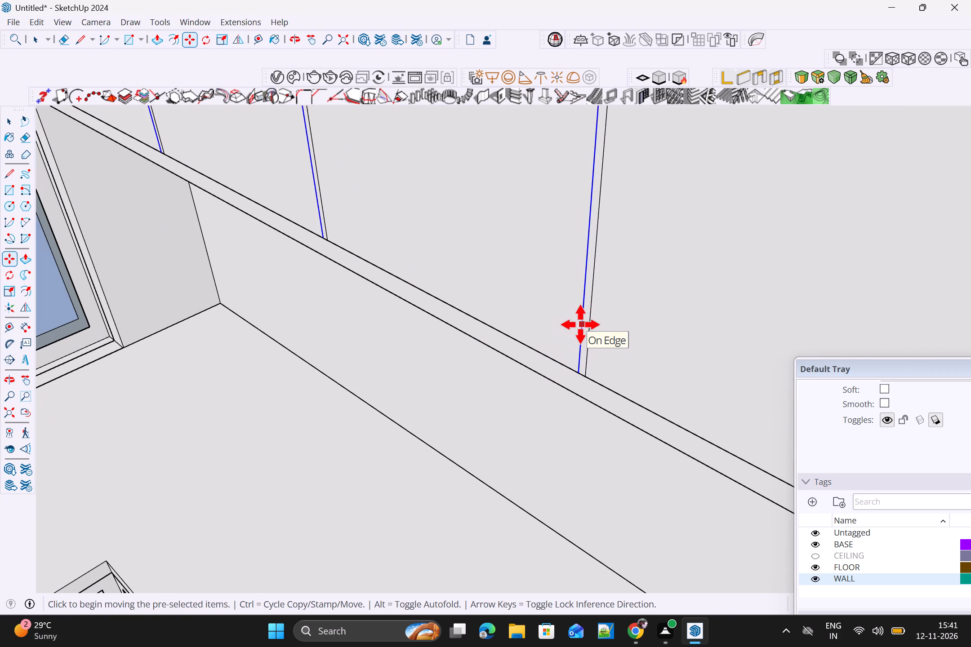
key(space)
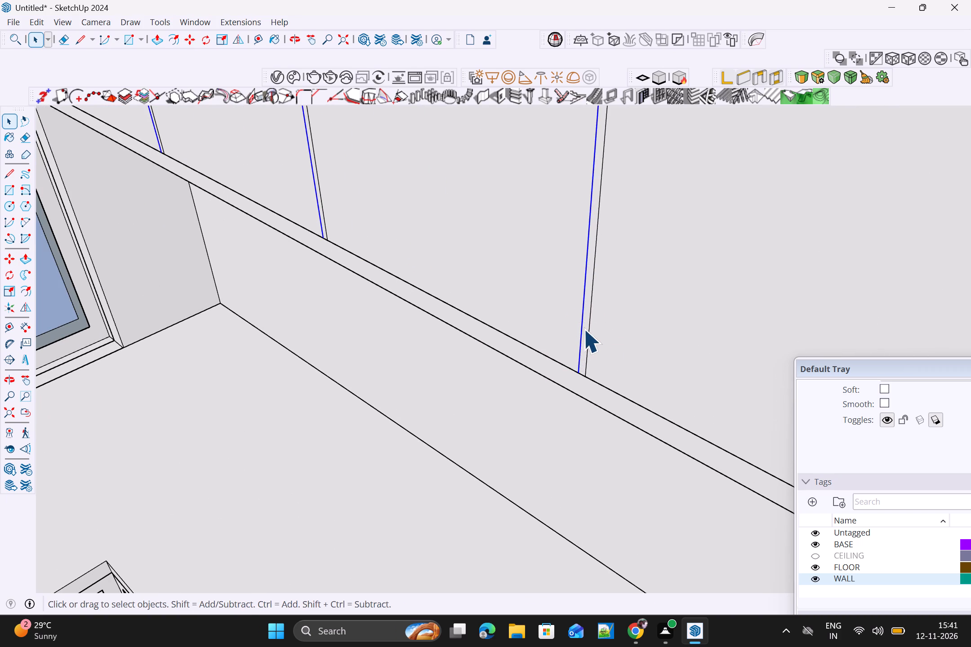
click(583, 329)
scroll(586, 340, down, 16)
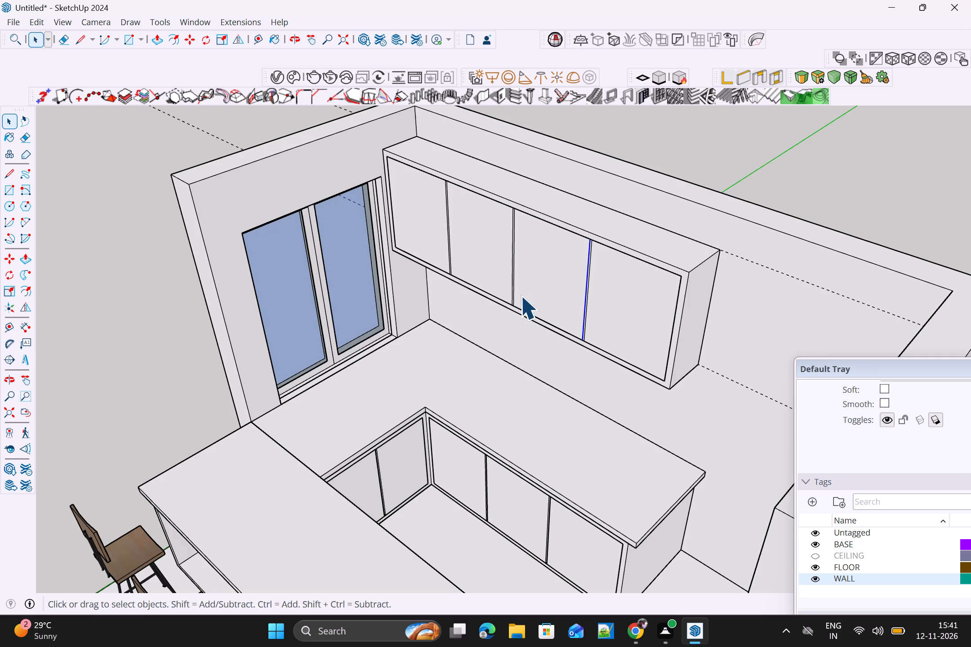
scroll(541, 301, up, 4)
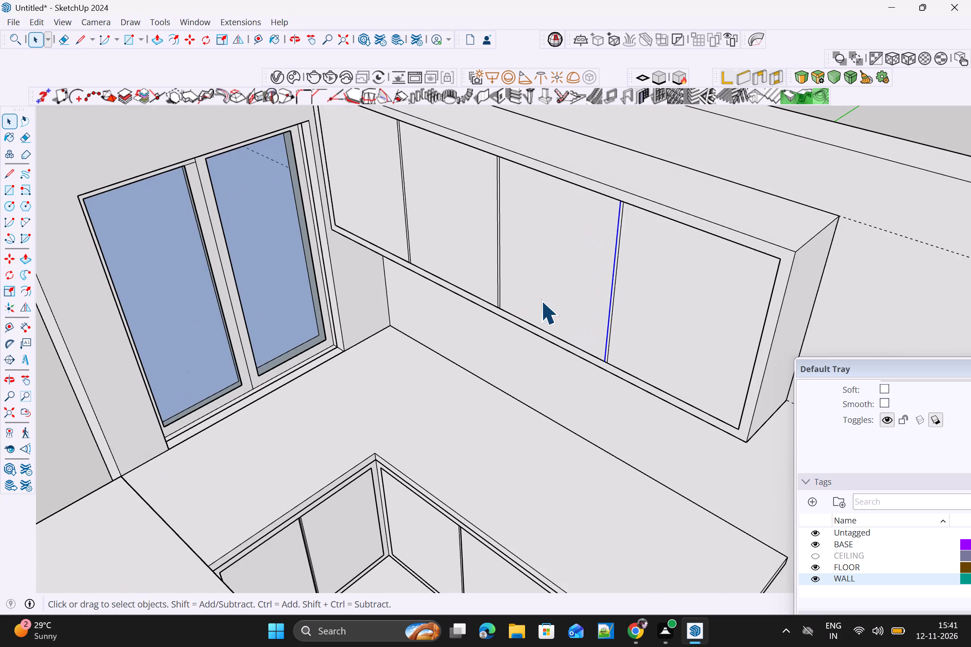
scroll(558, 297, down, 2)
click(798, 143)
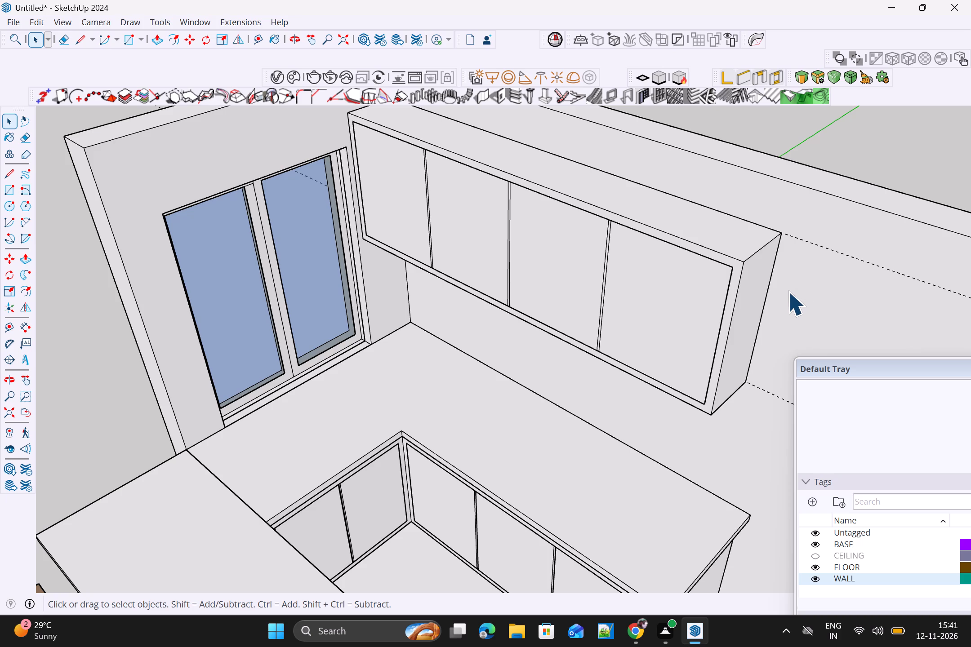
Erase the two dashed guide lines running across the back wall beside the overhead cabinet.
scroll(788, 292, up, 2)
scroll(788, 294, down, 7)
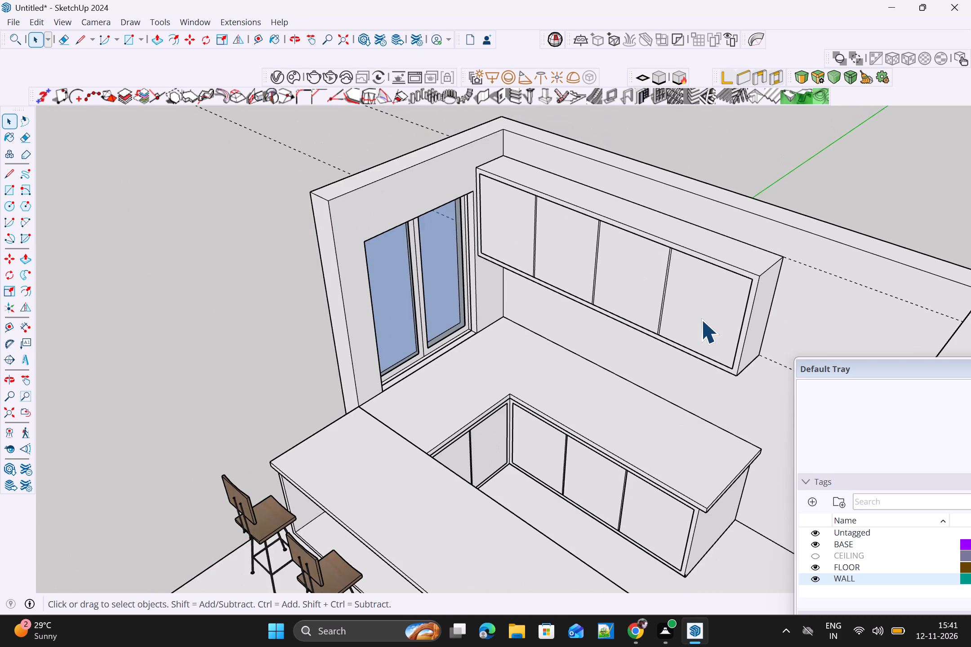
middle_drag(739, 323, 823, 306)
middle_click(824, 305)
scroll(698, 332, up, 2)
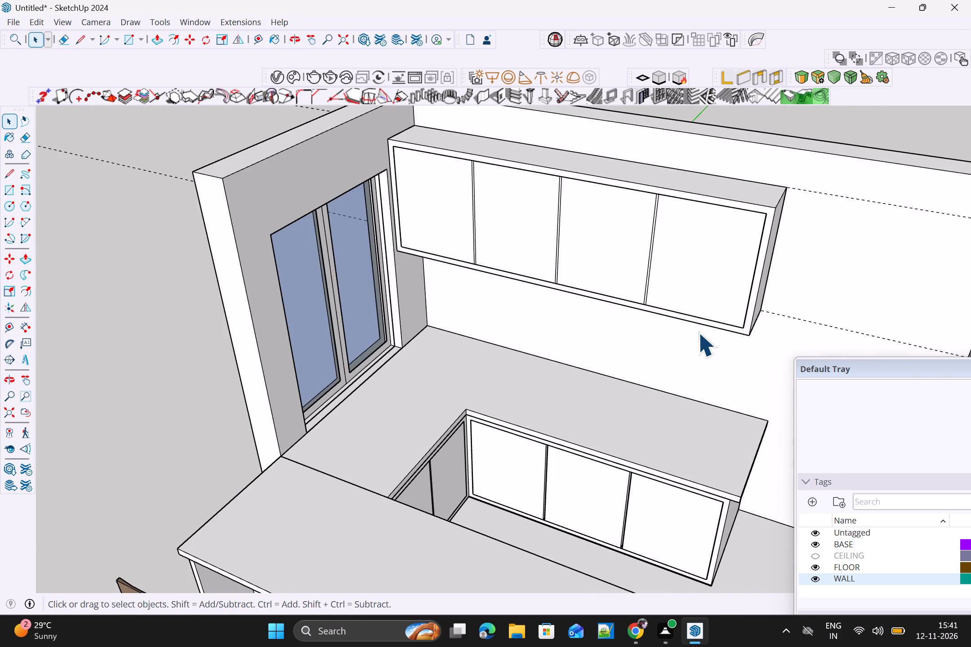
scroll(659, 323, down, 3)
middle_drag(726, 345, 788, 314)
scroll(770, 303, up, 1)
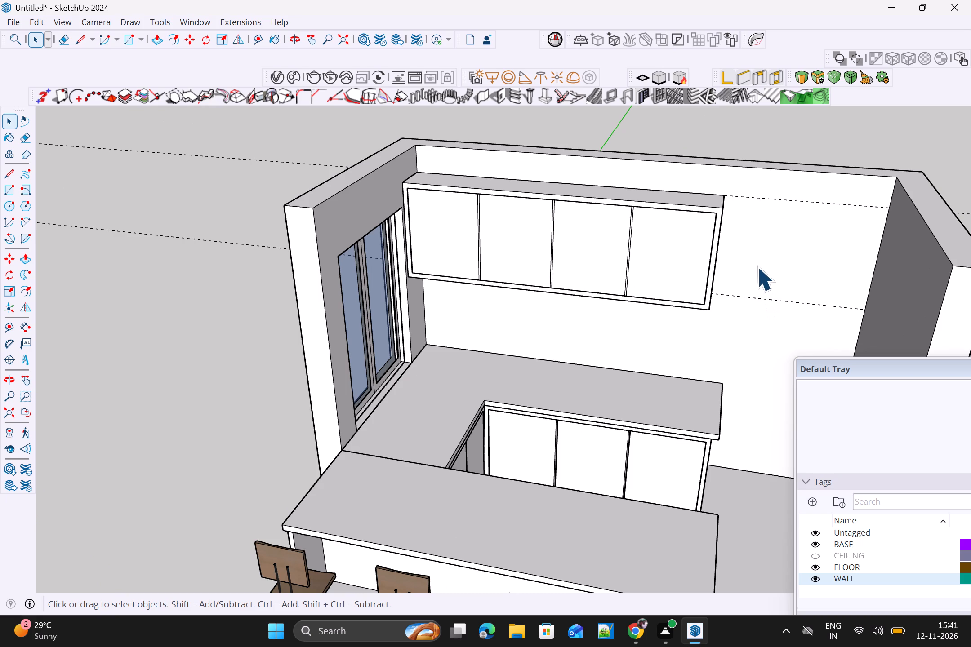
key(e)
drag(769, 259, 773, 317)
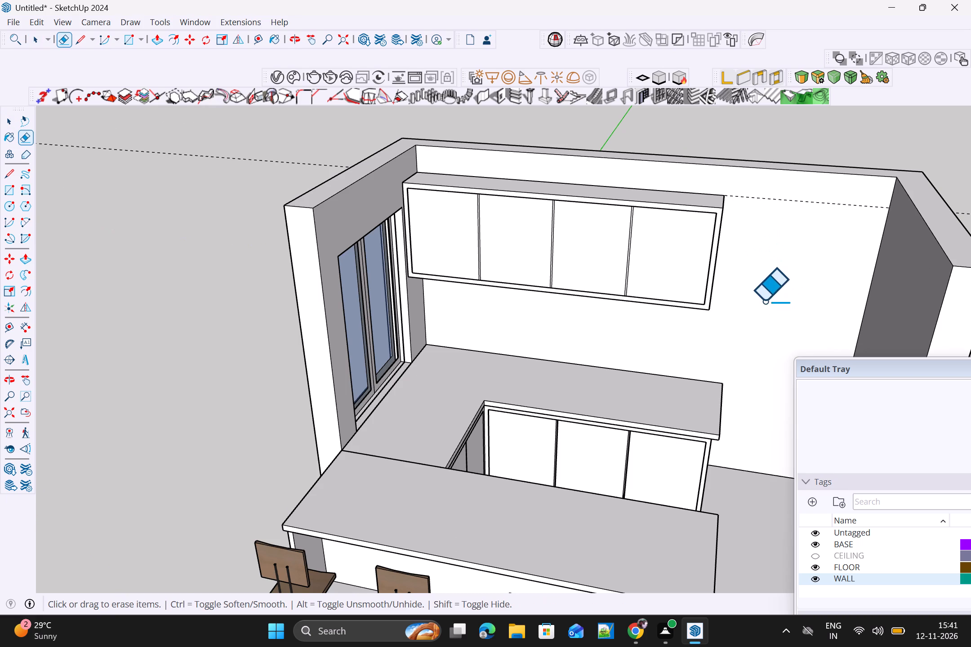
drag(783, 202, 783, 217)
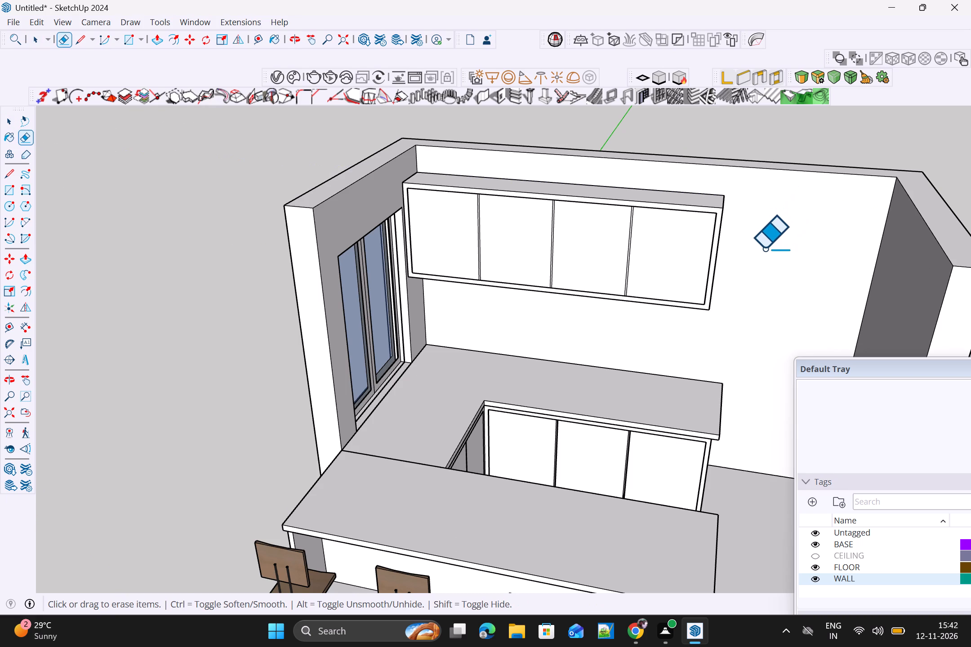
key(space)
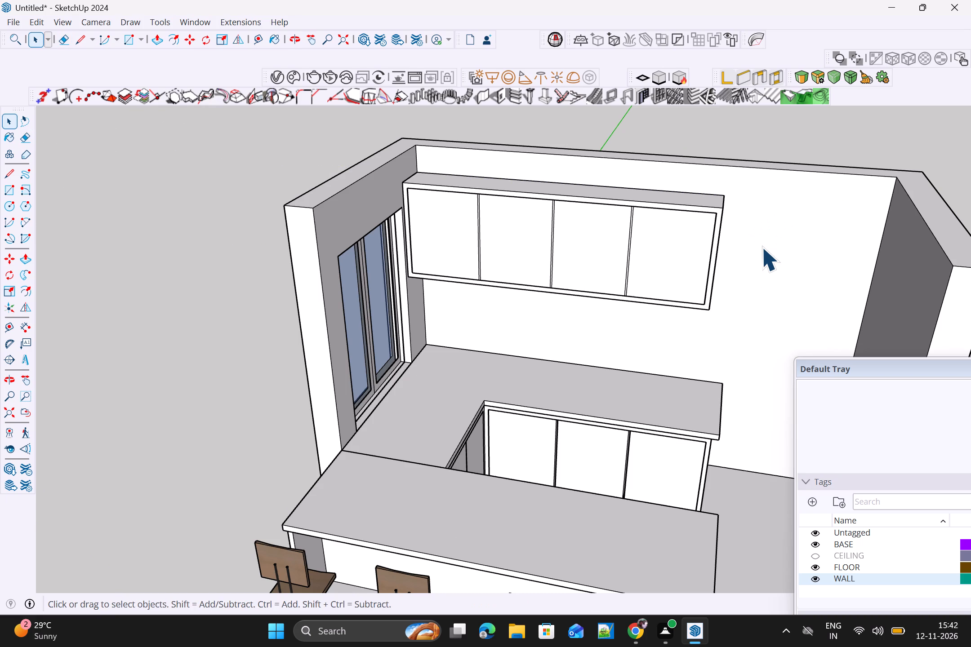
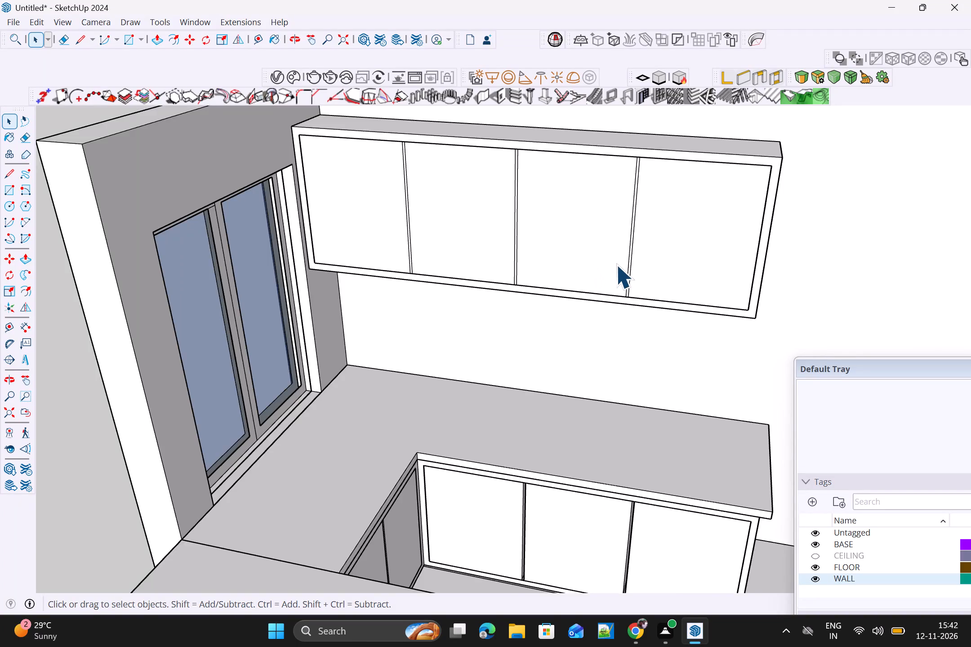
Push the narrow gap strip between the third and fourth upper cabinet doors inward to form a recessed groove.
scroll(616, 265, up, 4)
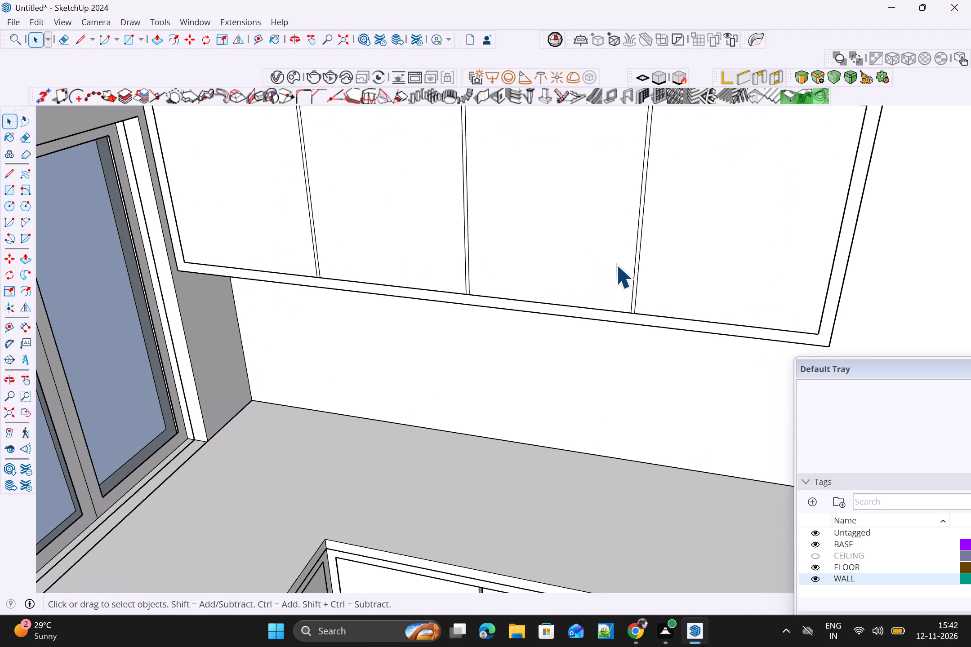
key(p)
scroll(637, 245, up, 8)
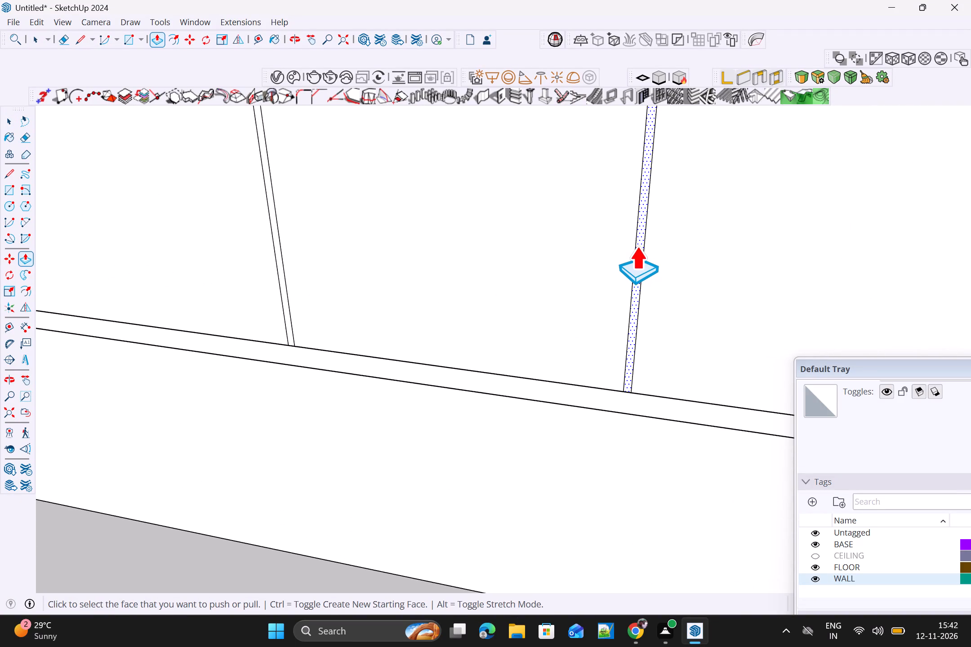
click(637, 246)
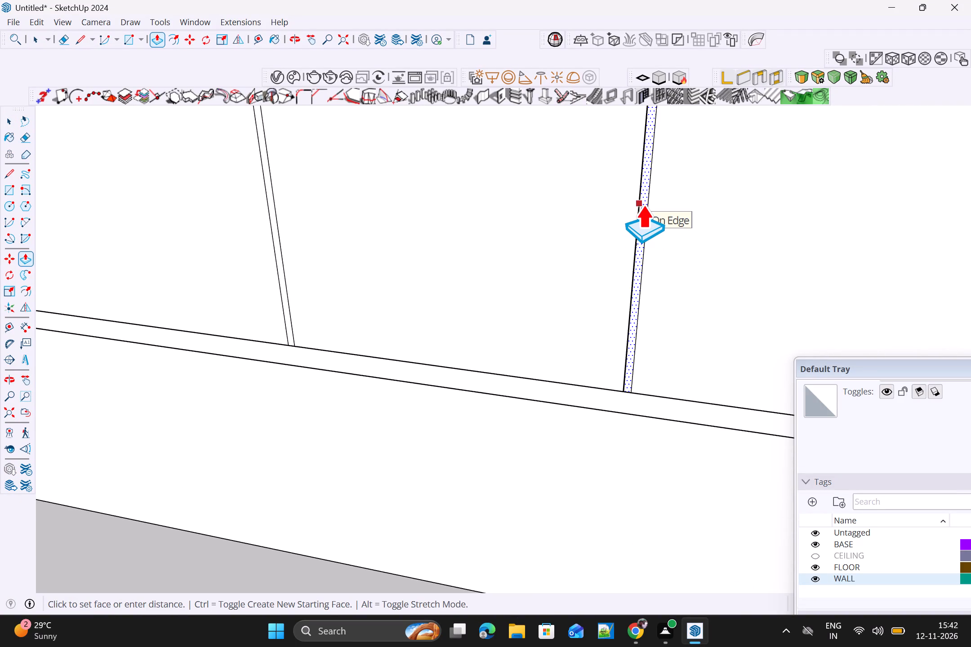
scroll(647, 201, up, 8)
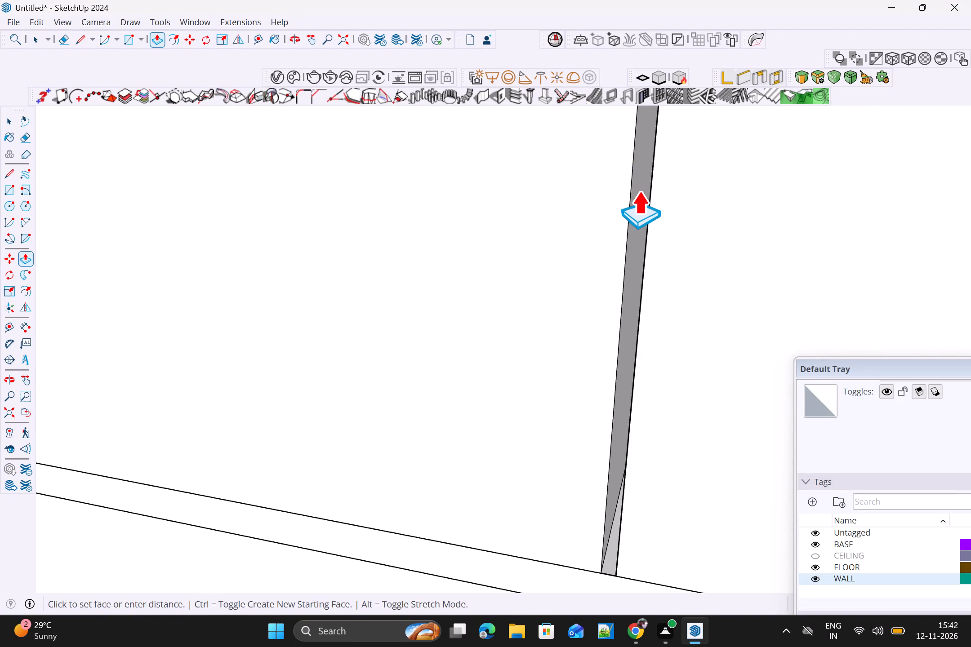
click(639, 190)
scroll(641, 198, down, 8)
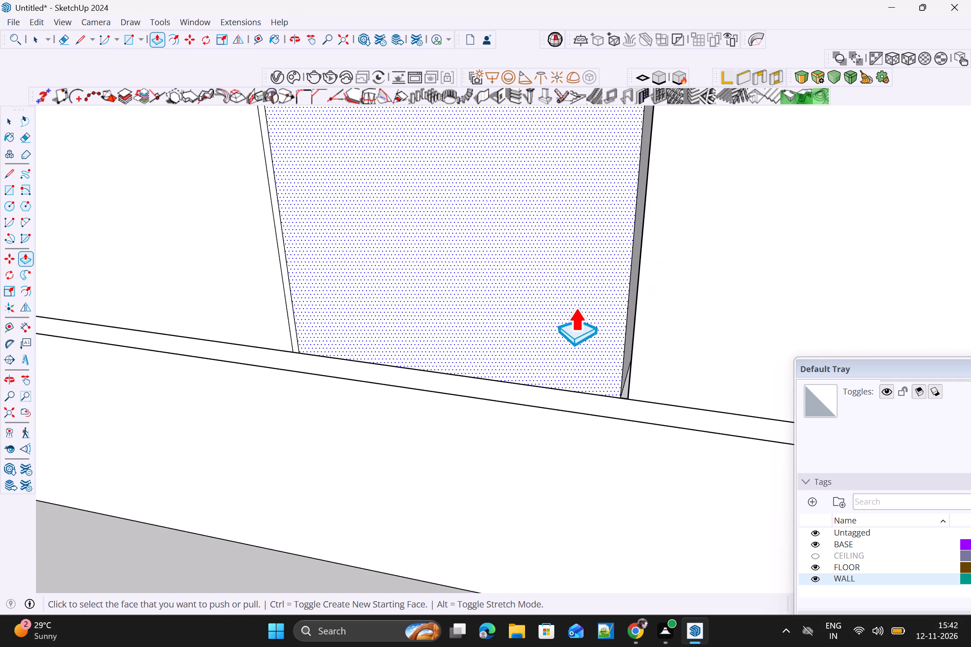
Push the narrow gap strip between the second and third upper cabinet doors inward as a recessed groove.
scroll(575, 309, down, 9)
scroll(438, 270, up, 10)
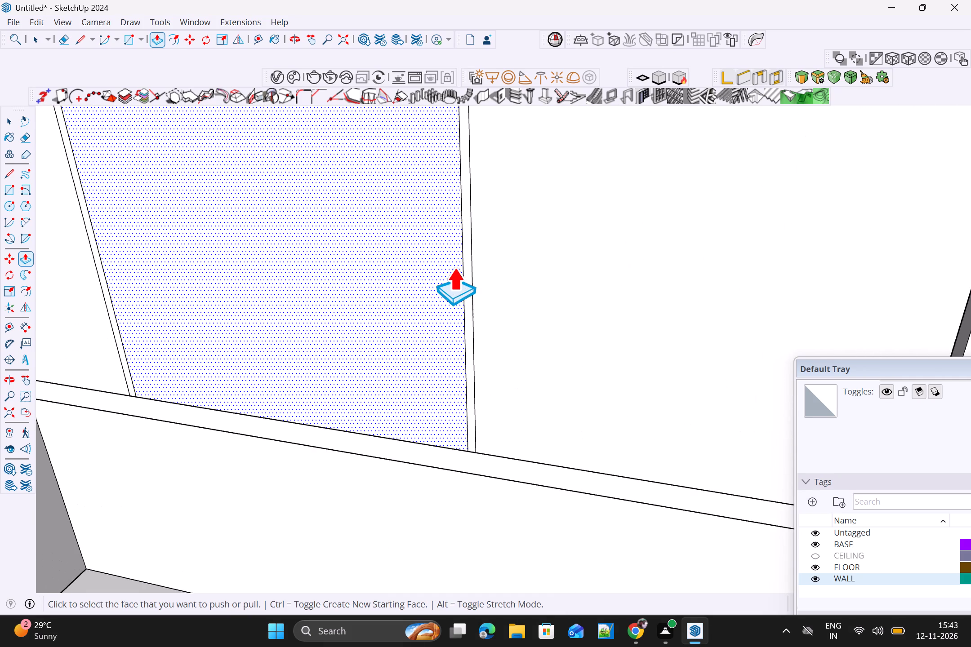
double_click(467, 266)
scroll(468, 272, down, 4)
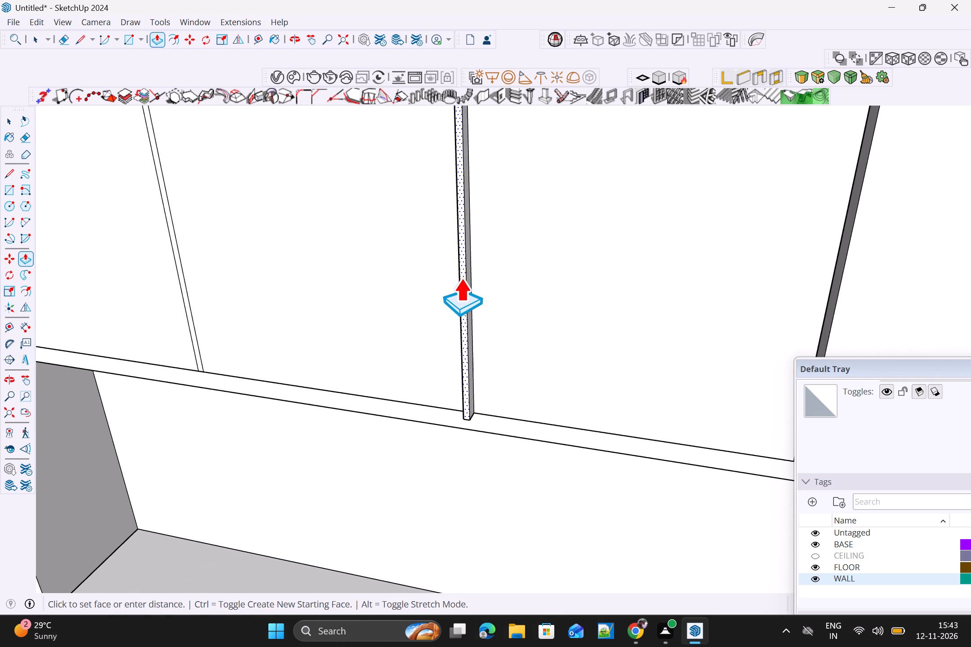
scroll(461, 277, up, 2)
middle_drag(536, 257, 574, 242)
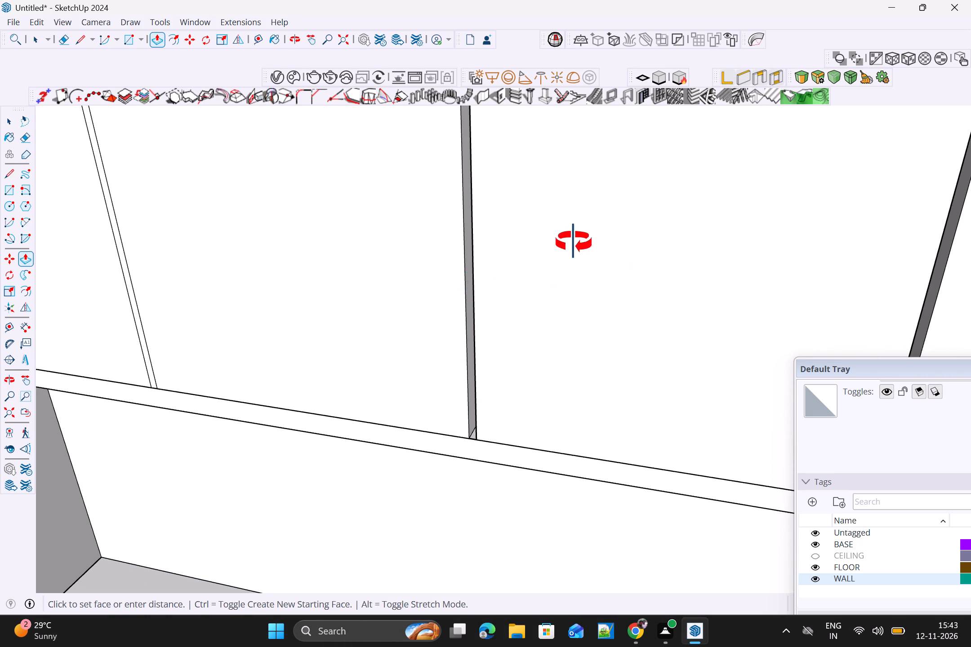
middle_drag(574, 242, 611, 230)
scroll(476, 213, up, 3)
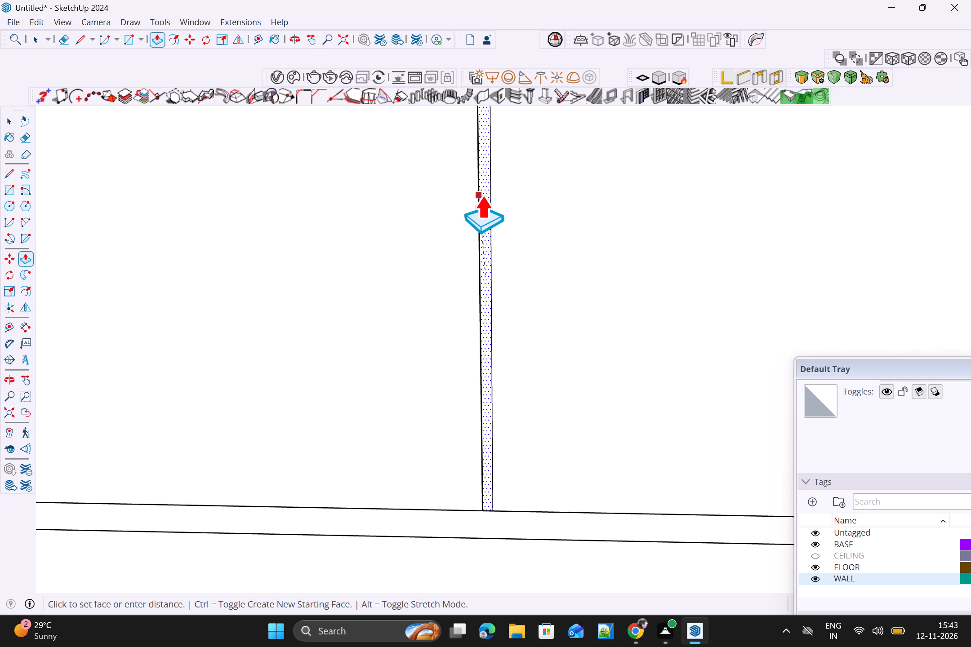
scroll(483, 190, up, 3)
middle_drag(504, 191, 513, 191)
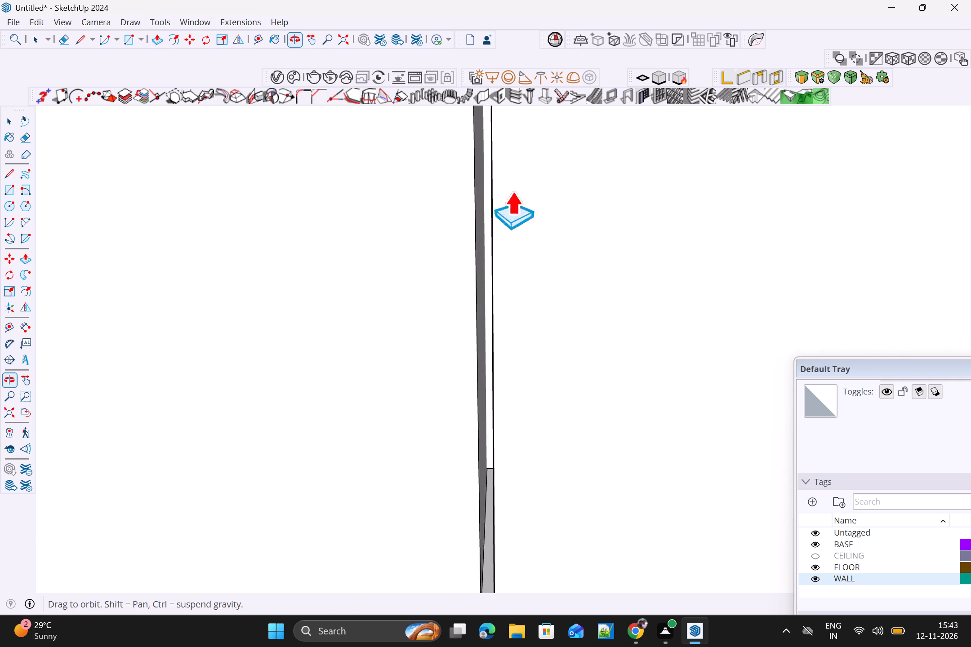
click(485, 171)
scroll(486, 180, down, 6)
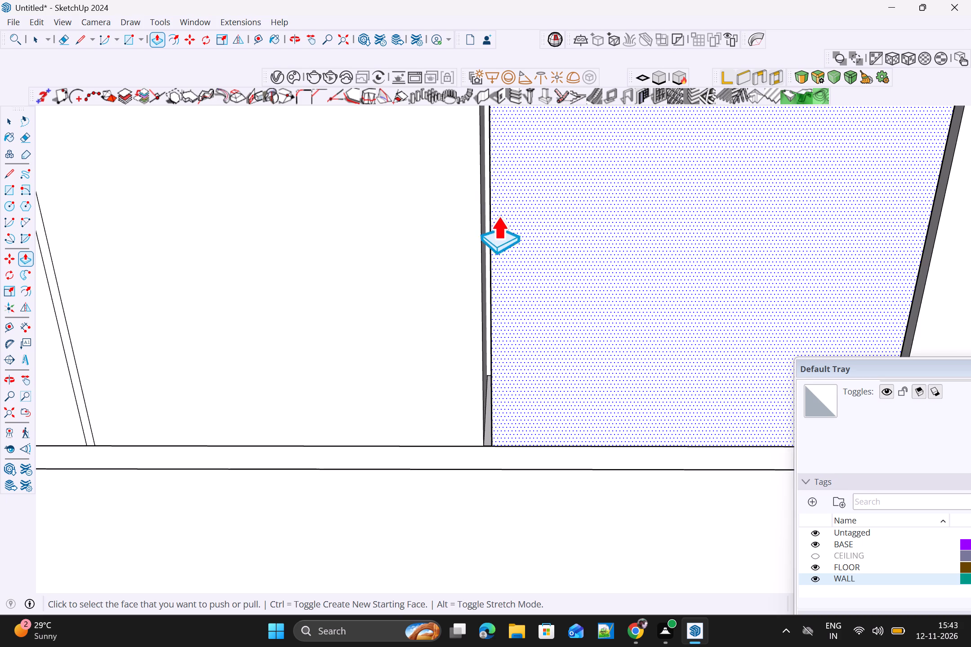
Push the narrow gap strip between the first and second upper cabinet doors inward as a recessed groove.
scroll(499, 215, down, 12)
scroll(387, 264, up, 4)
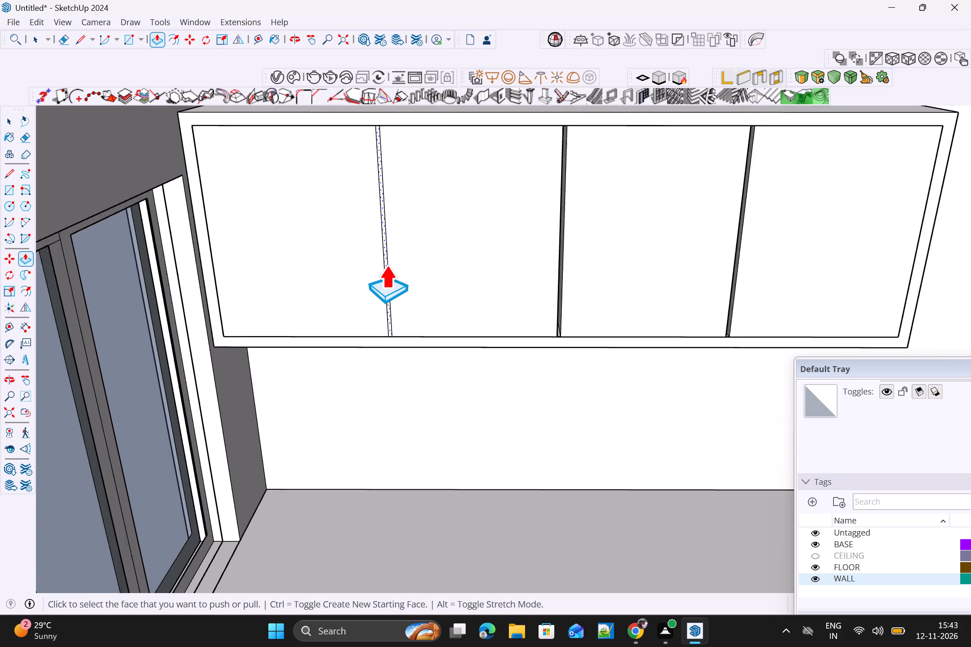
scroll(386, 265, up, 5)
click(385, 267)
drag(389, 271, 391, 277)
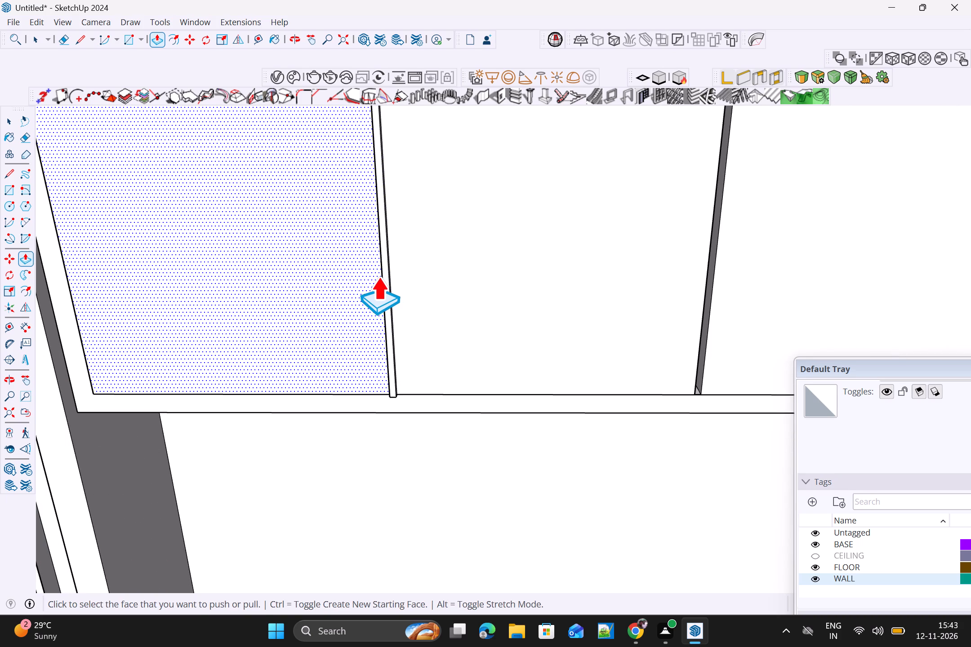
scroll(378, 275, up, 11)
click(408, 279)
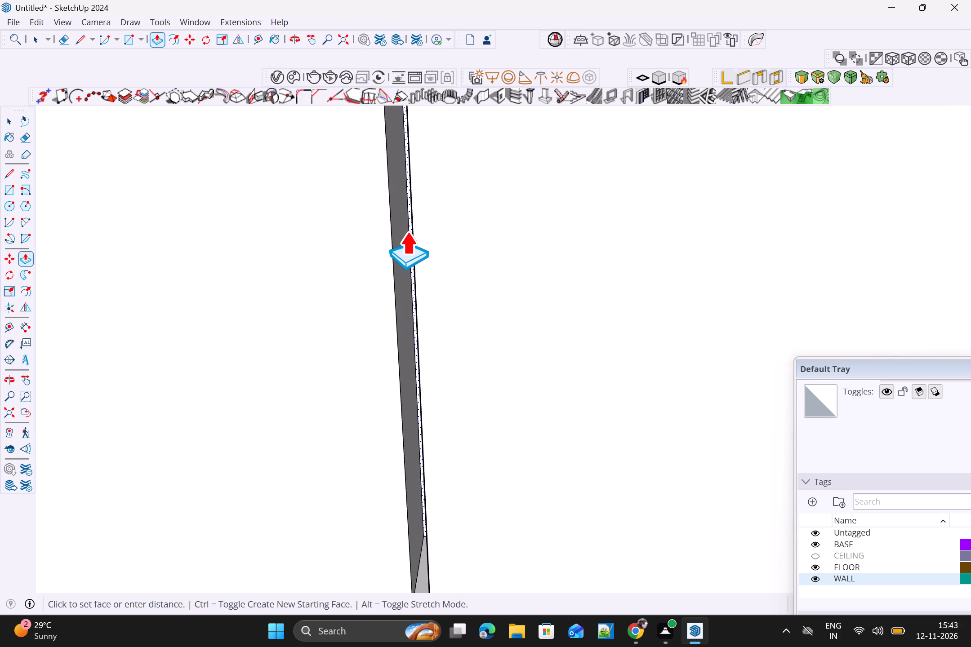
middle_click(409, 234)
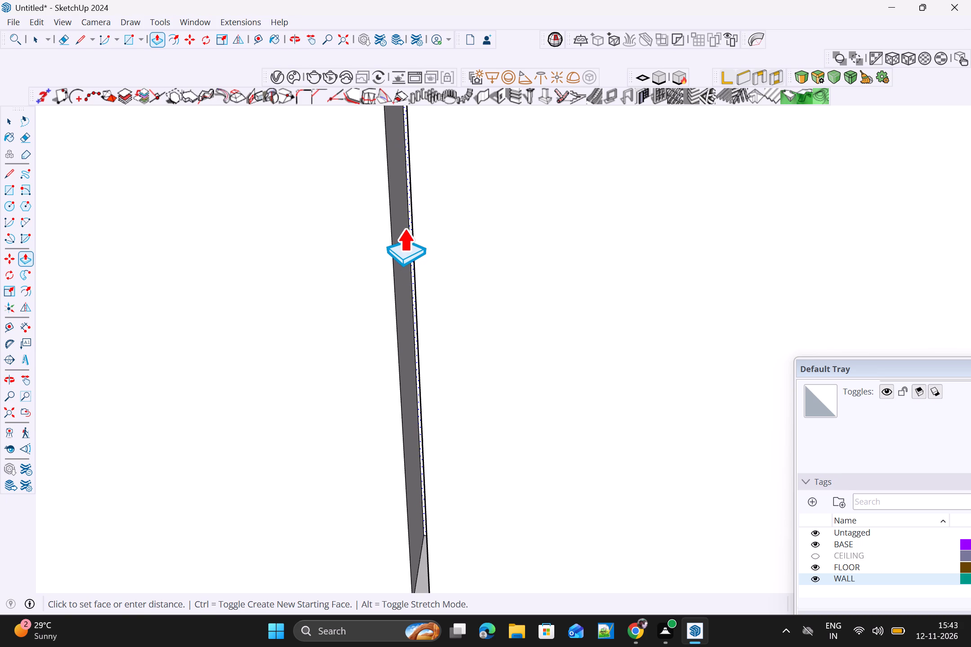
click(406, 227)
scroll(400, 247, down, 9)
scroll(462, 347, down, 5)
scroll(521, 391, down, 4)
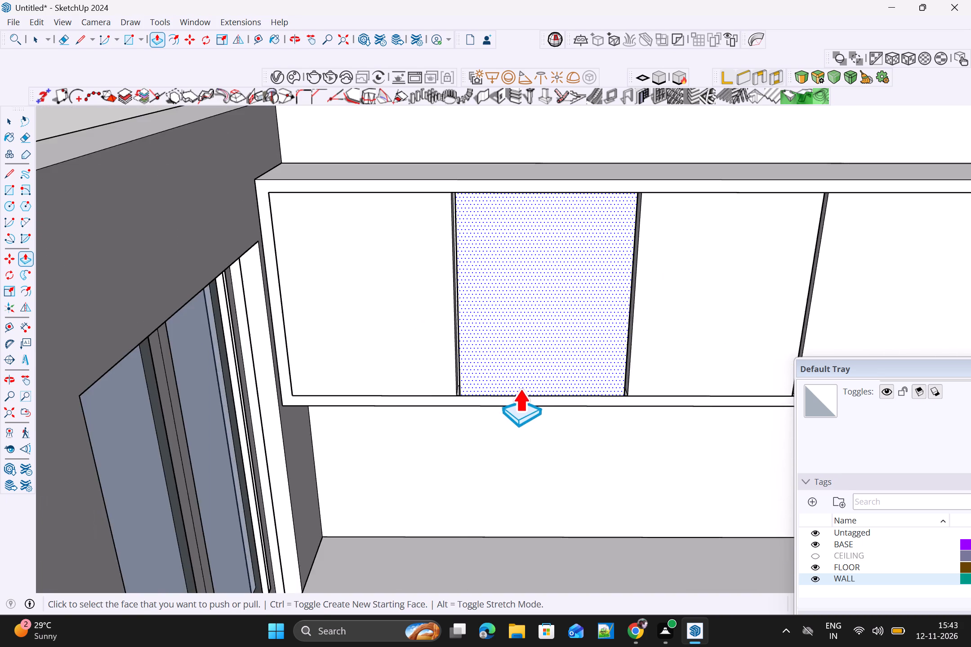
scroll(521, 383, down, 3)
key(space)
Examine the upper cabinet's door grooves and the whole kitchen from several angles and distances.
scroll(527, 378, down, 5)
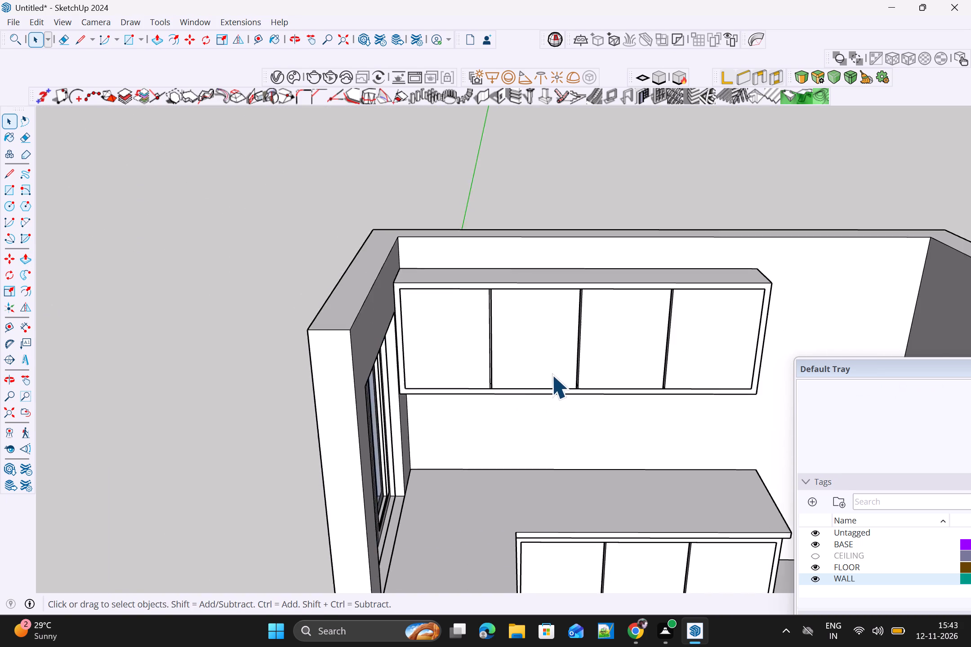
scroll(552, 375, down, 2)
middle_drag(637, 386, 437, 342)
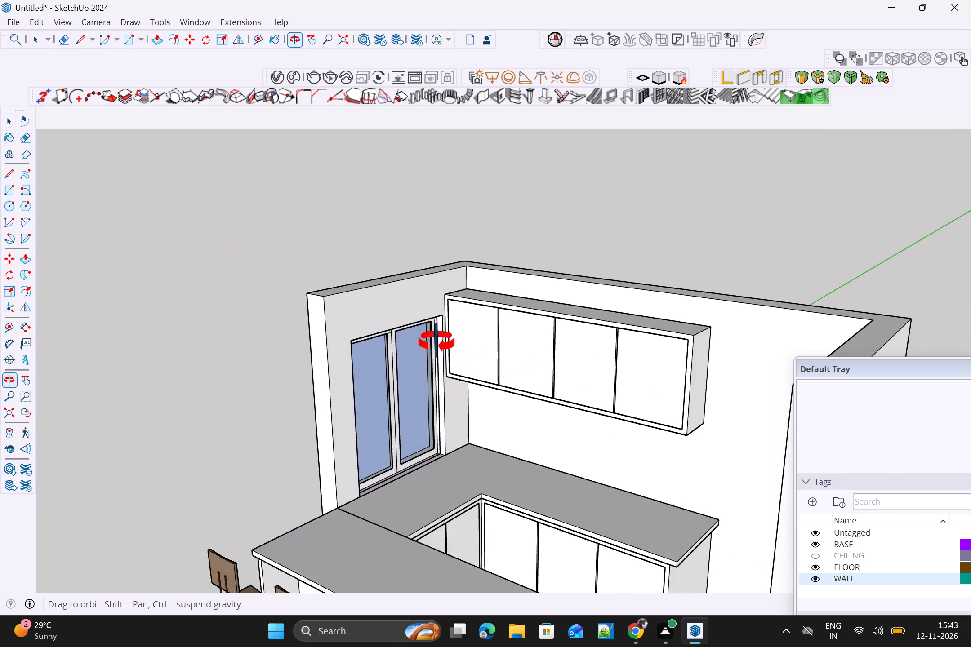
middle_drag(437, 342, 464, 323)
middle_drag(499, 297, 519, 292)
middle_drag(521, 293, 526, 301)
middle_drag(562, 333, 722, 393)
middle_drag(723, 392, 727, 384)
middle_drag(727, 384, 735, 408)
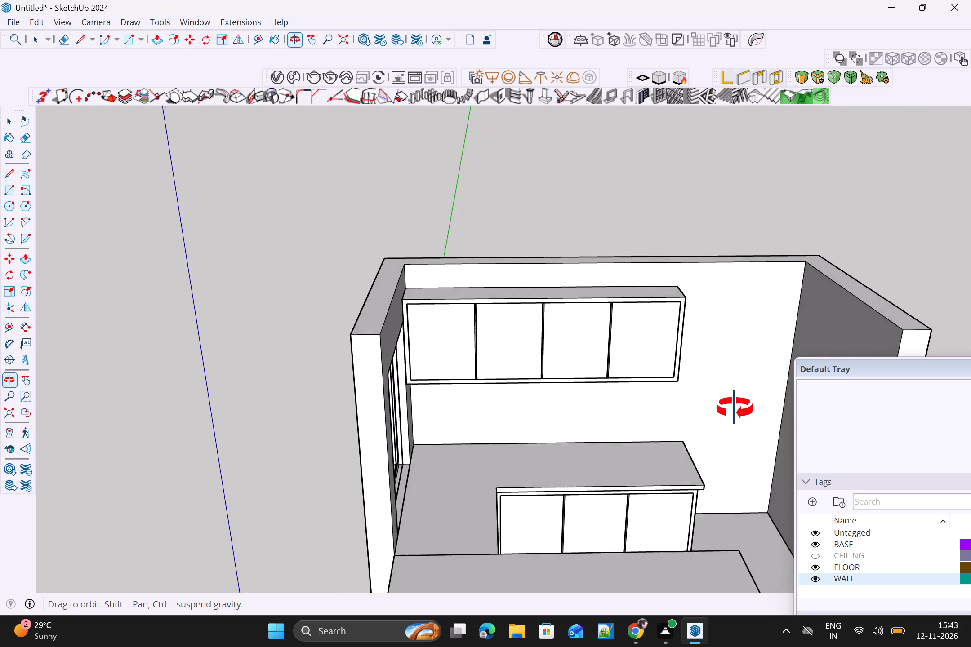
middle_drag(735, 408, 538, 351)
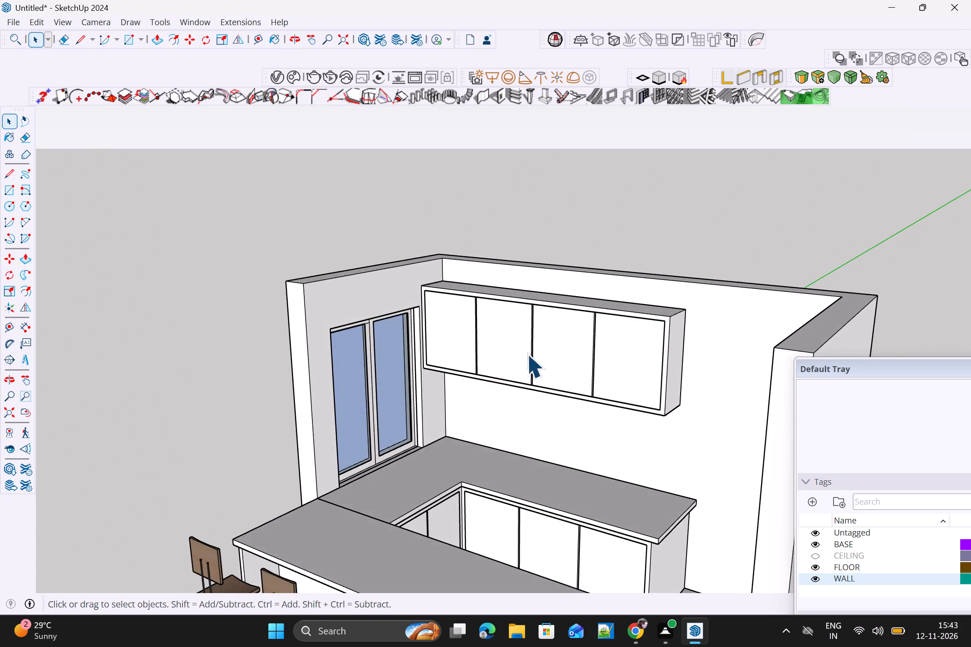
scroll(519, 365, down, 9)
middle_drag(582, 432, 625, 392)
middle_drag(518, 425, 618, 487)
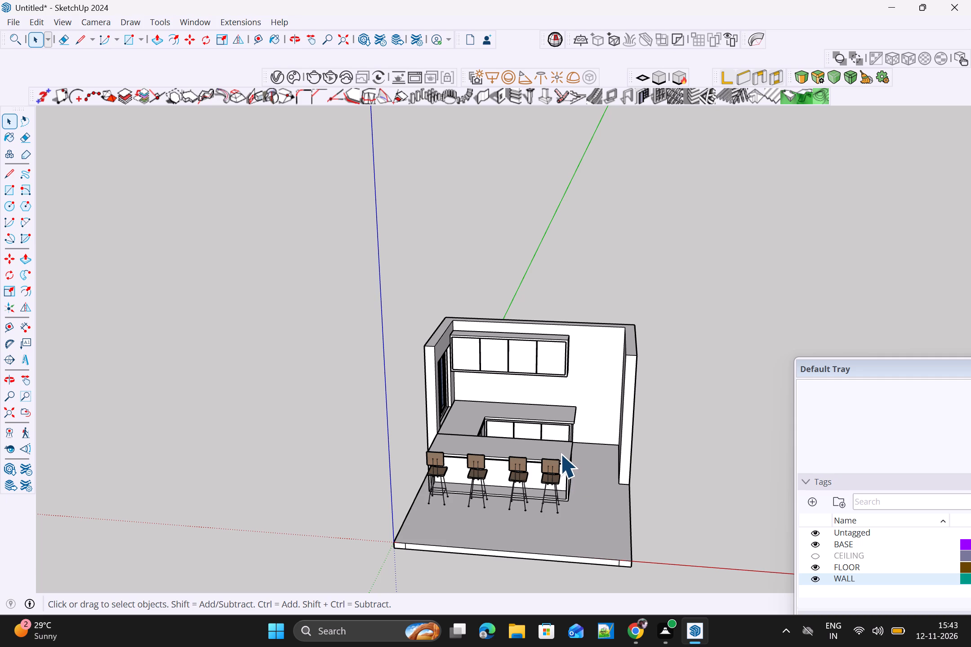
click(663, 379)
scroll(656, 377, up, 5)
scroll(586, 380, down, 3)
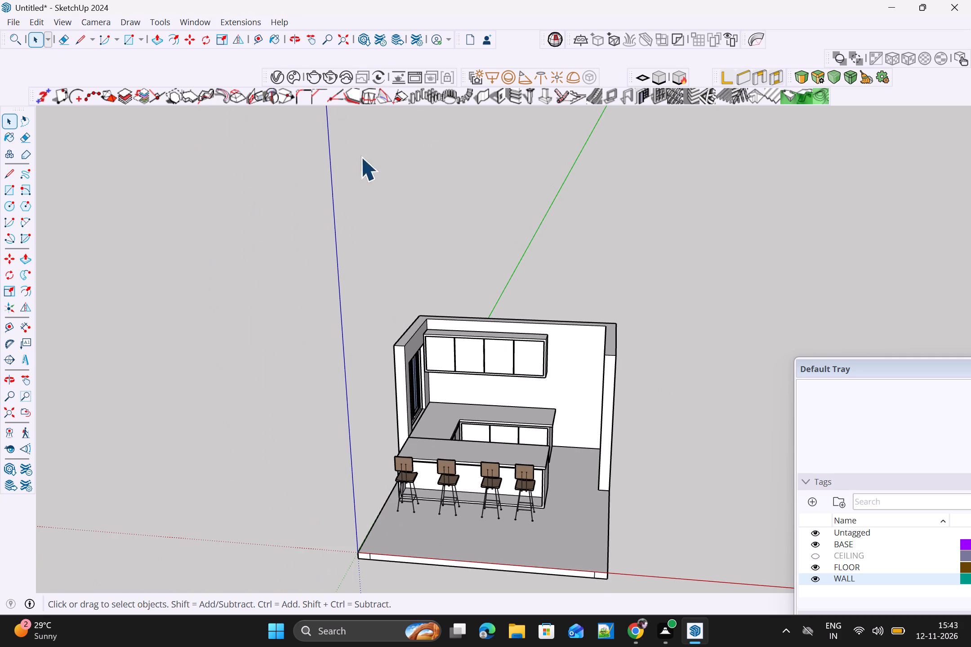
scroll(405, 277, up, 3)
scroll(432, 353, up, 4)
scroll(478, 368, up, 1)
scroll(479, 370, down, 3)
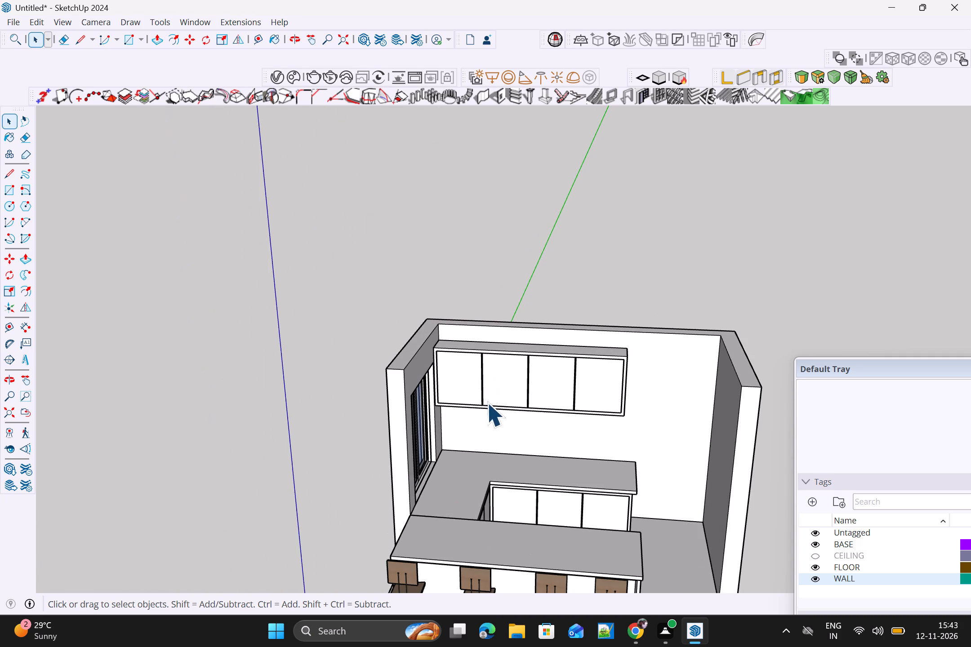
click(474, 382)
scroll(473, 384, up, 7)
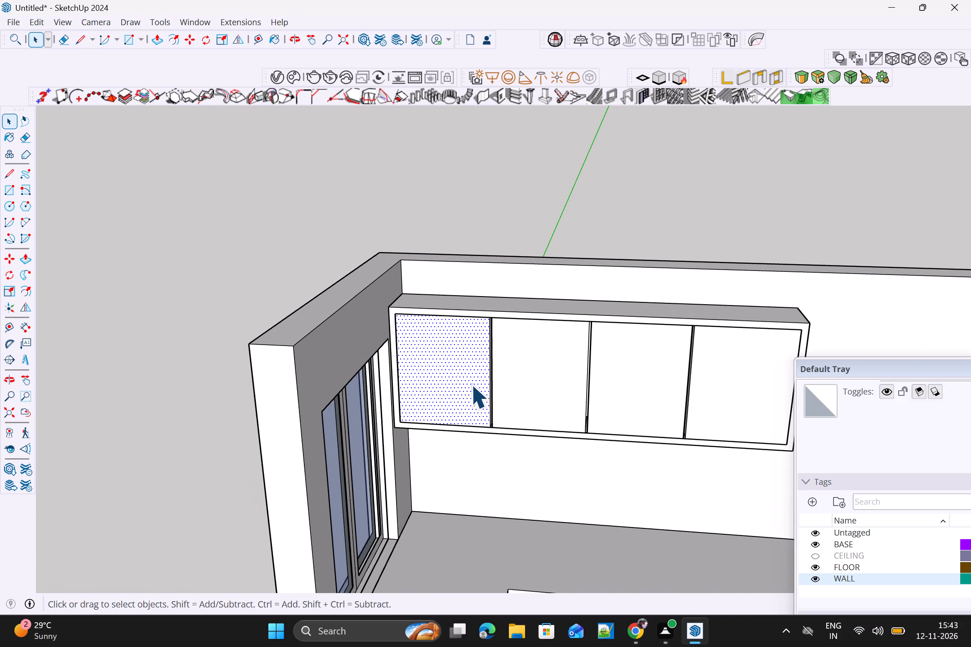
scroll(469, 385, down, 8)
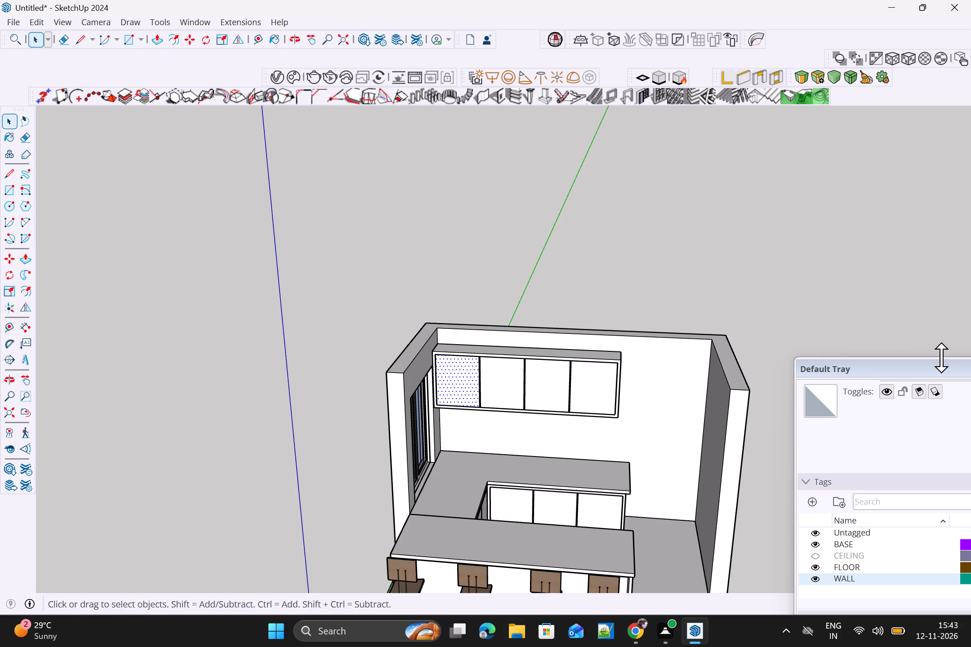
Move the Default Tray higher so its Tags and Materials sections are accessible.
drag(922, 362, 883, 196)
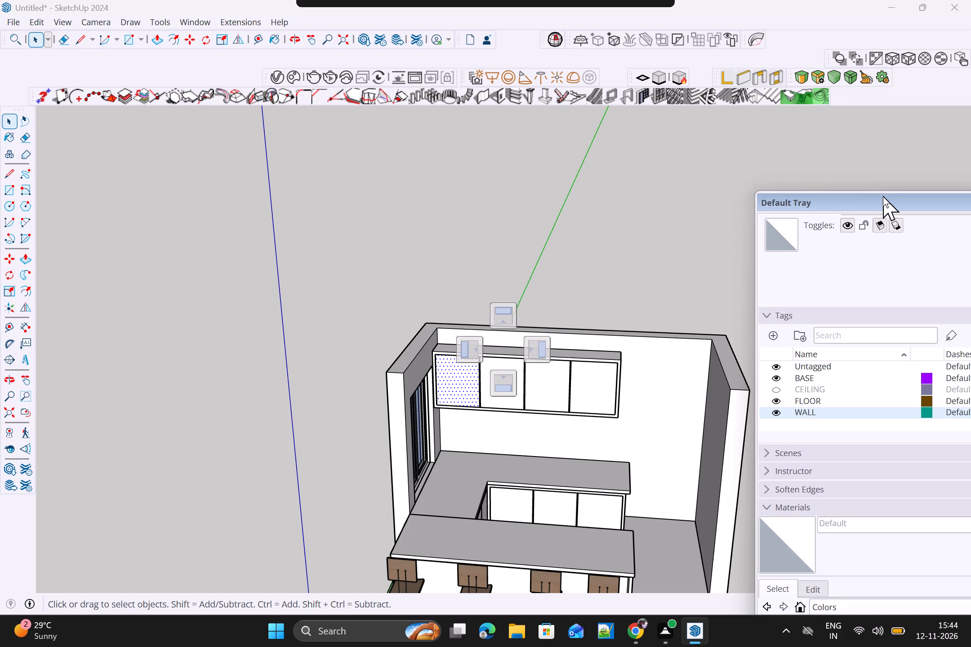
drag(883, 196, 882, 179)
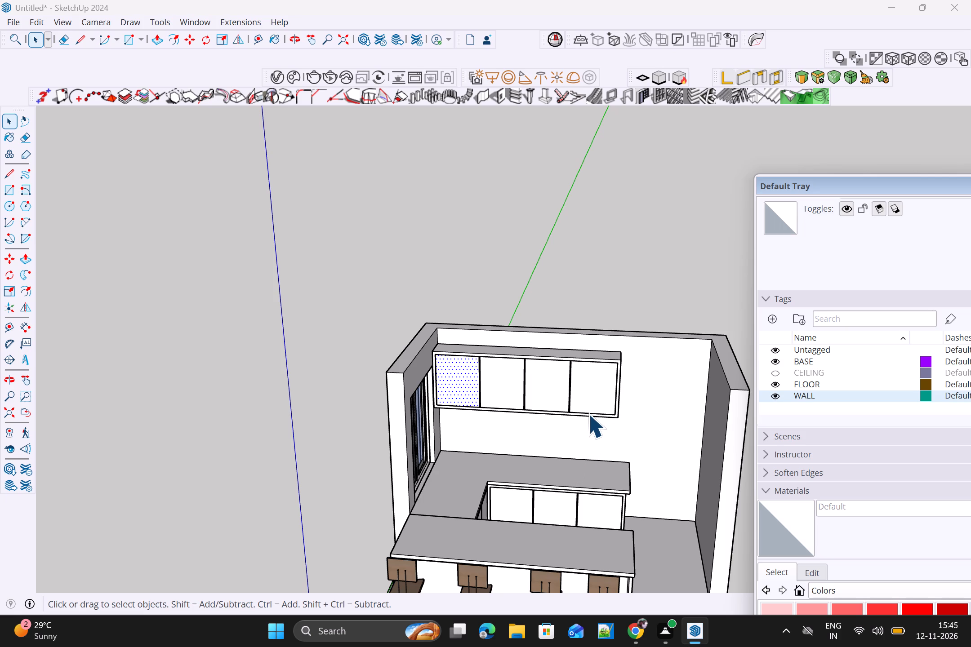
Open the 3D Warehouse and search its models for "WINDOW CABINET" in place of the earlier chair search.
click(201, 18)
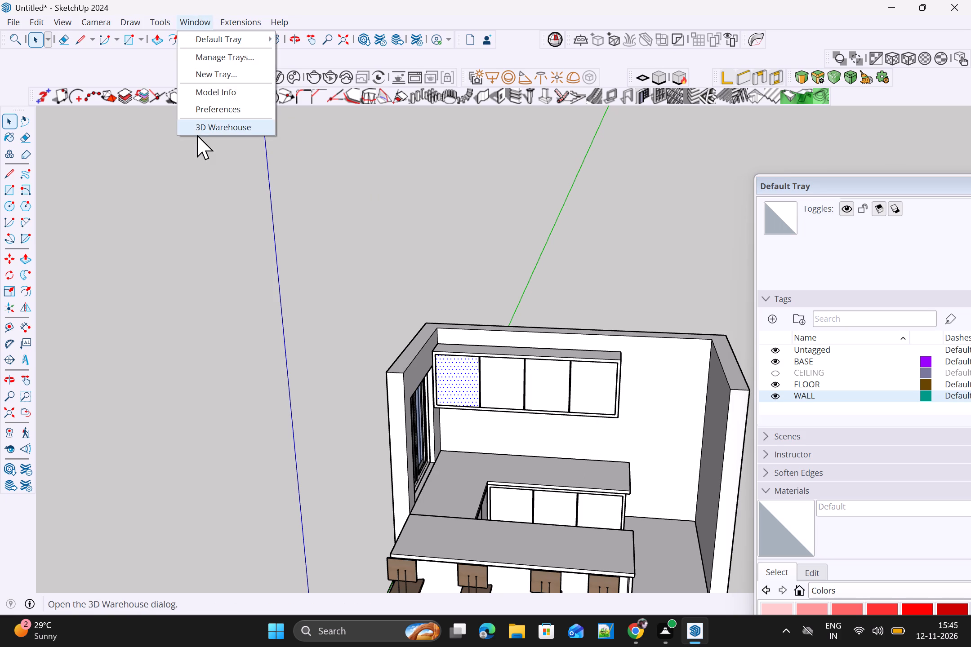
click(202, 120)
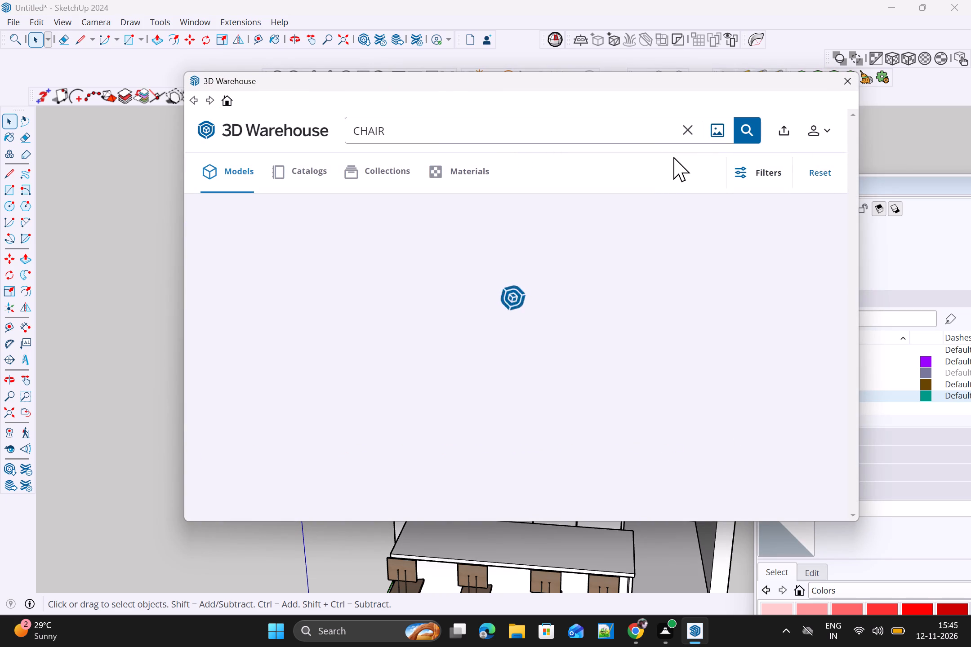
click(686, 129)
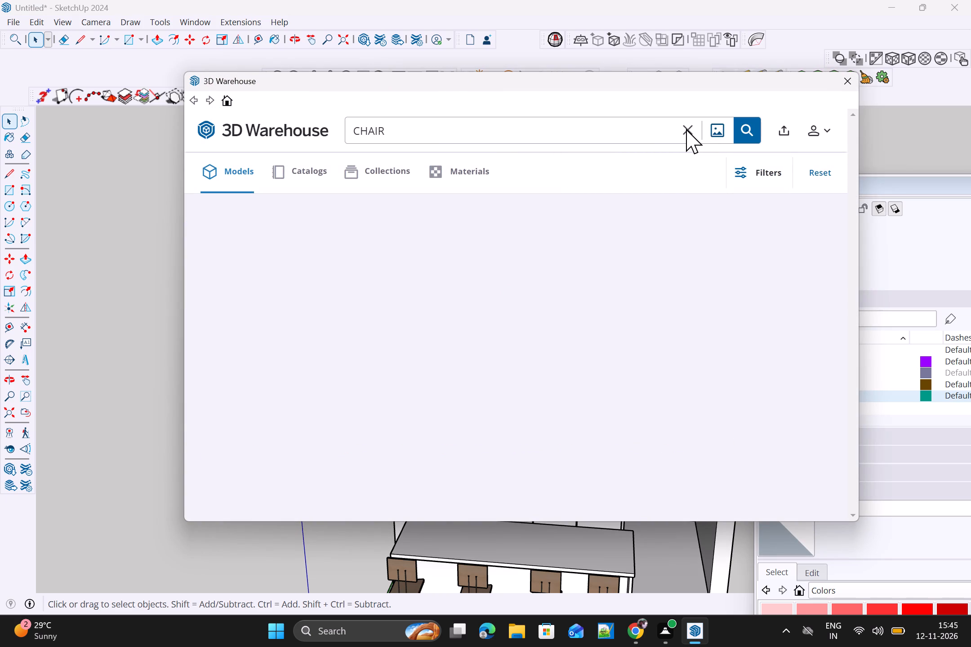
click(639, 138)
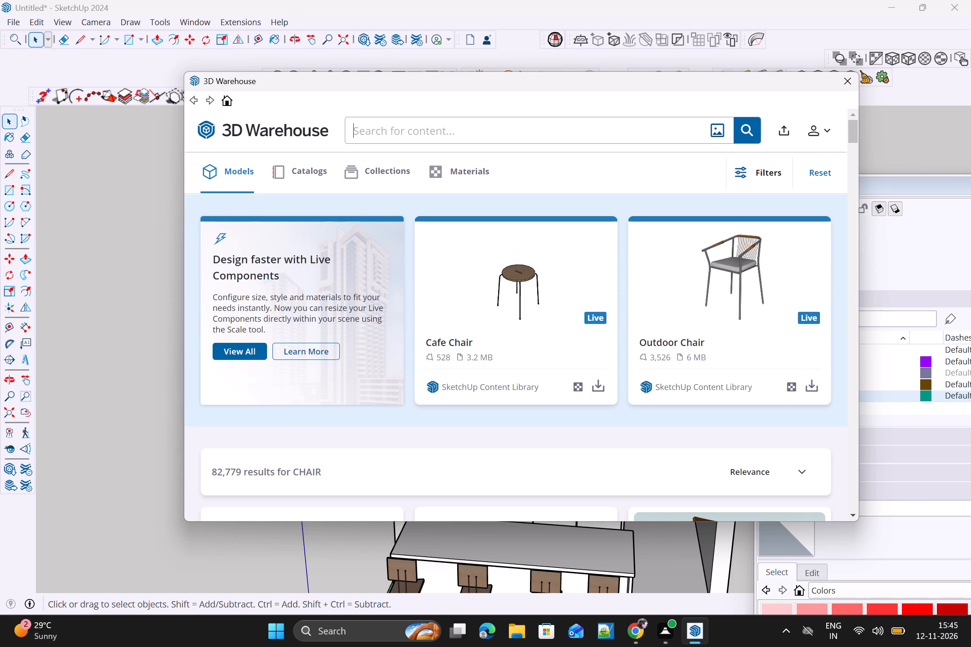
text(WINDOW CAB)
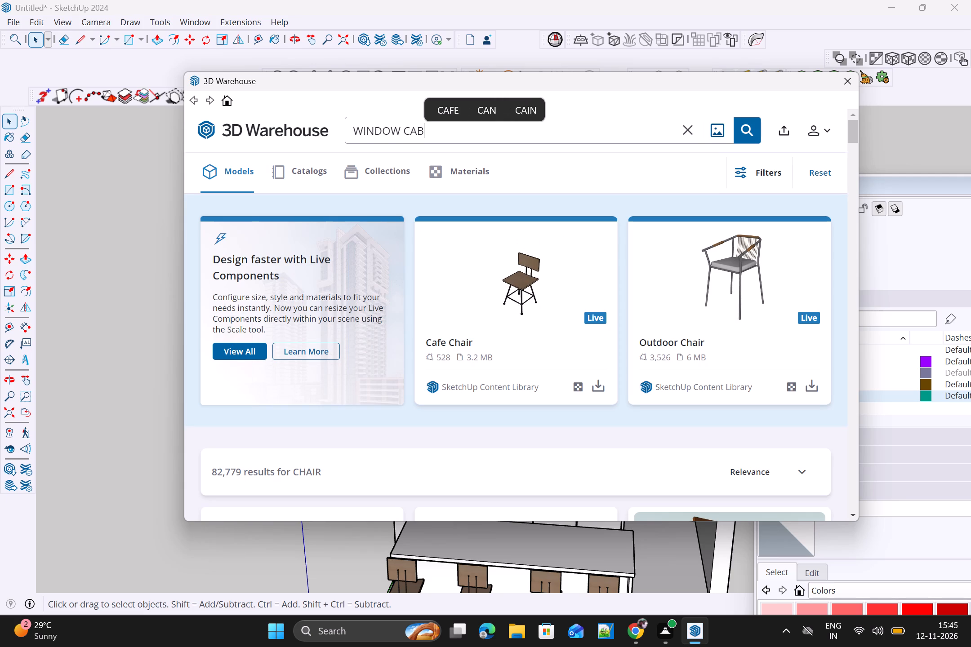
text(IN)
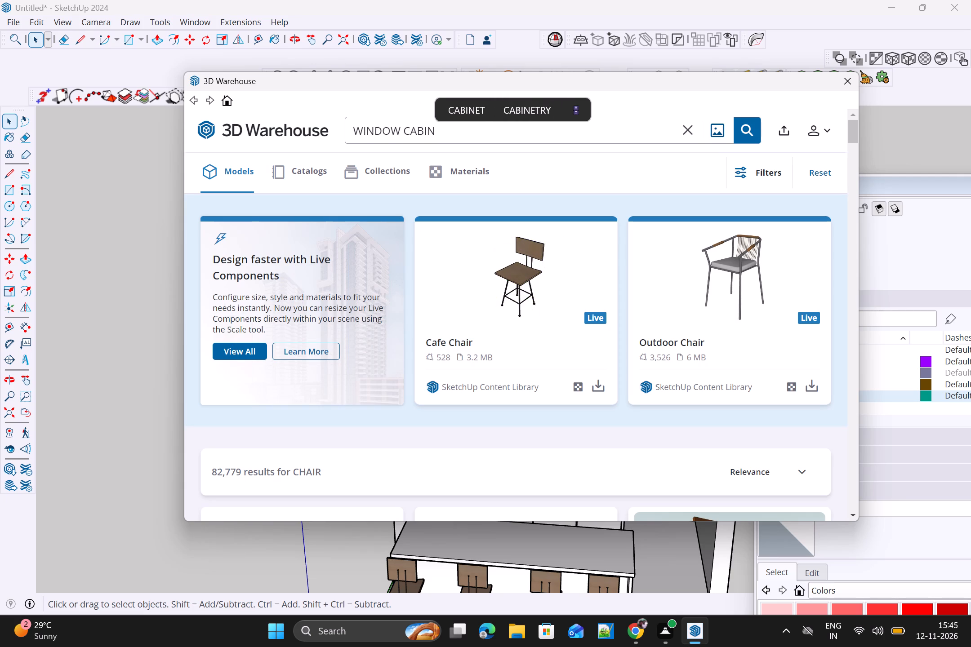
text(ET)
key(Return)
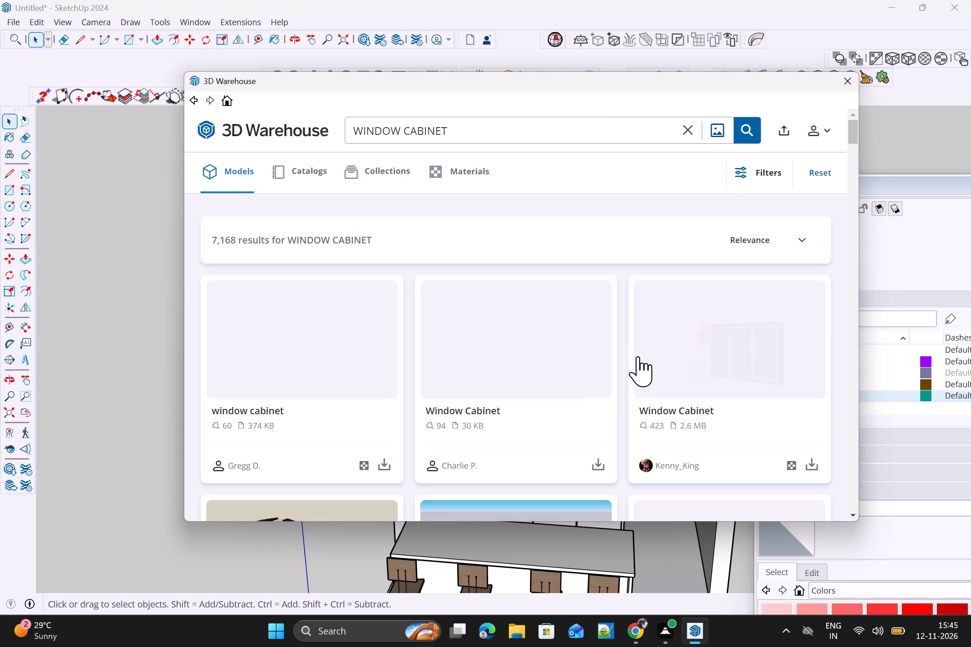
Look through the window cabinet results for a model that suits the kitchen.
scroll(727, 384, down, 2)
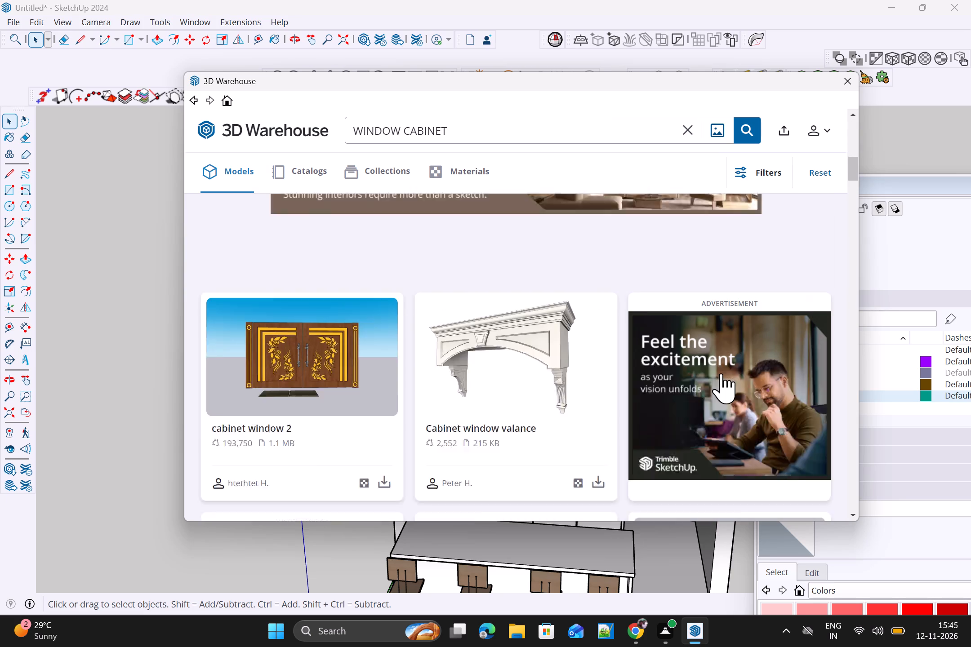
scroll(721, 373, down, 3)
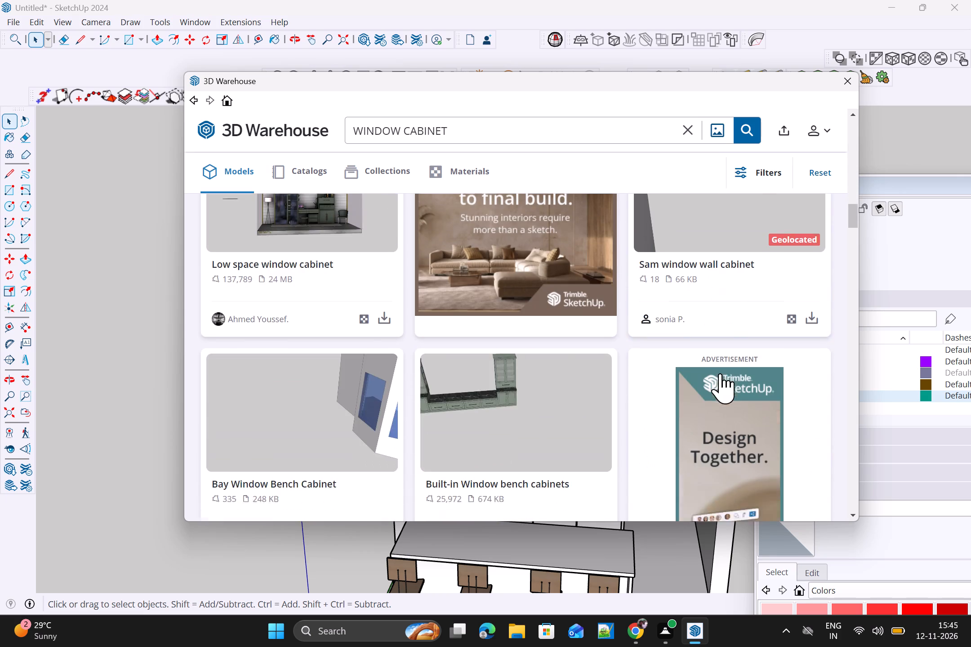
scroll(720, 373, down, 6)
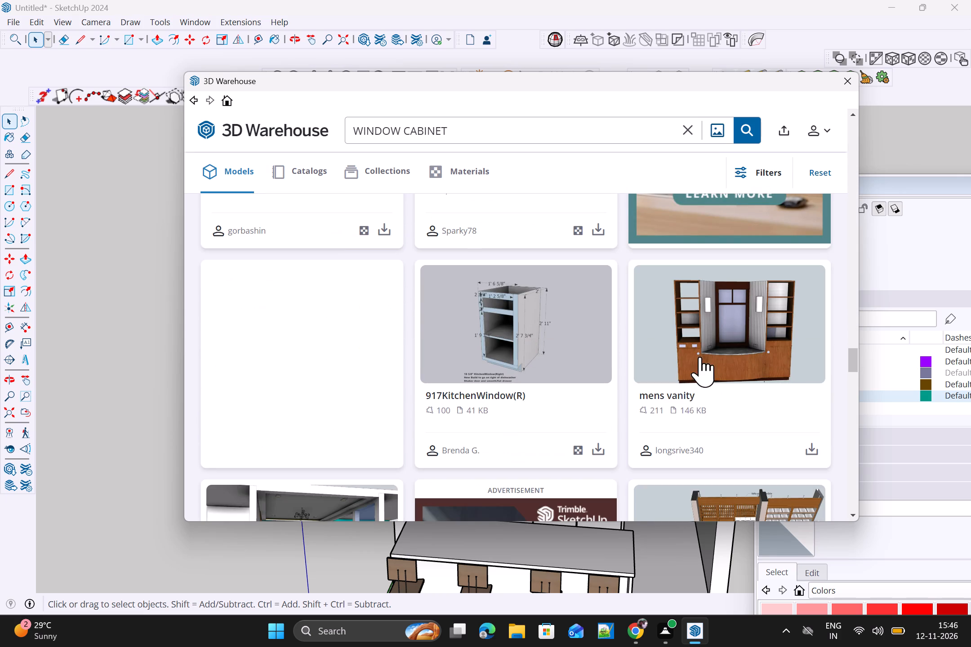
scroll(662, 313, down, 2)
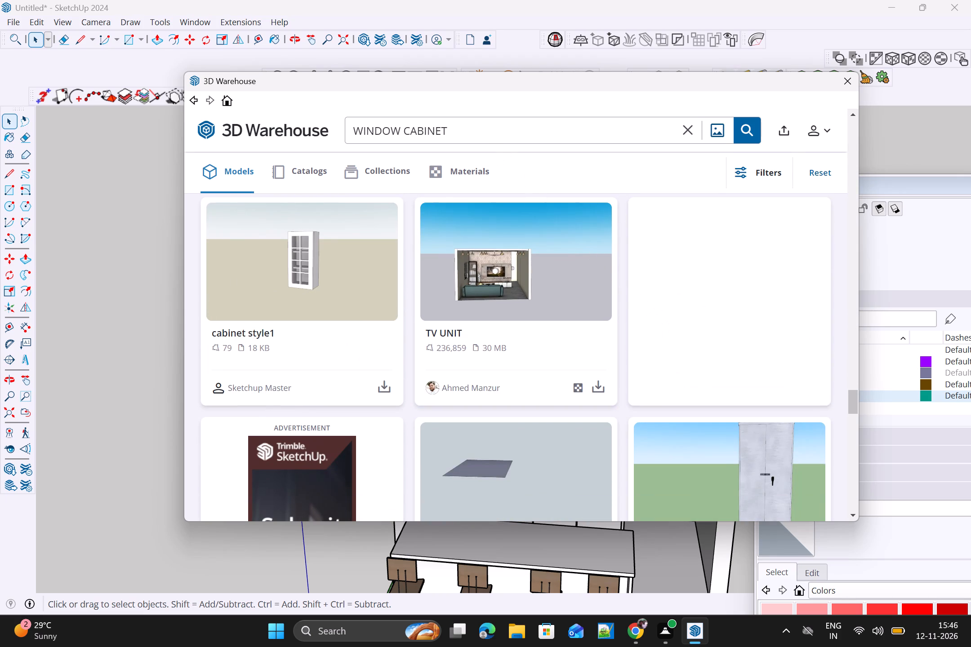
click(497, 131)
key(space)
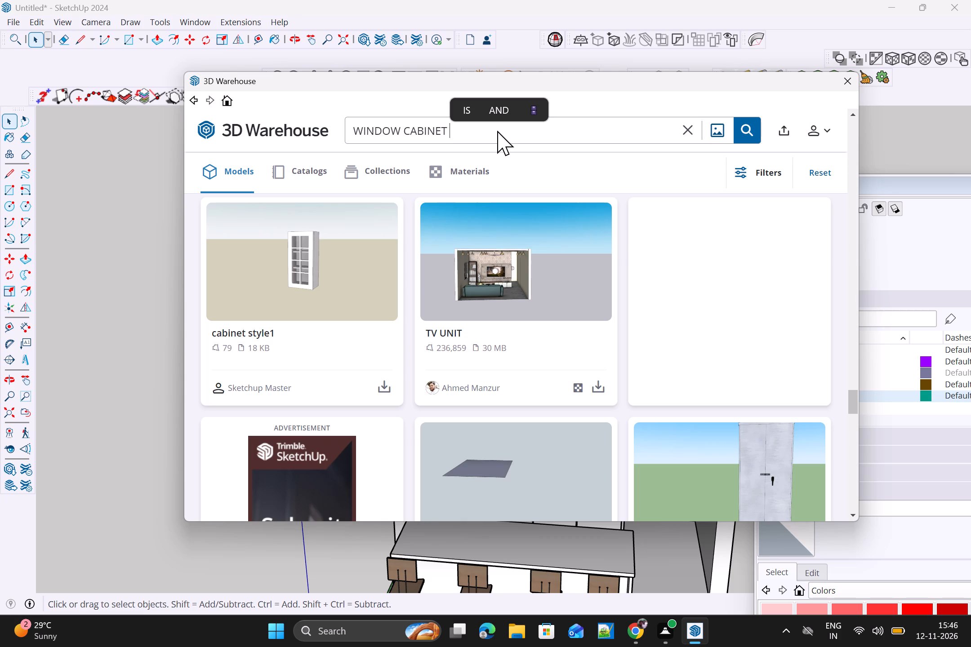
scroll(499, 191, down, 1)
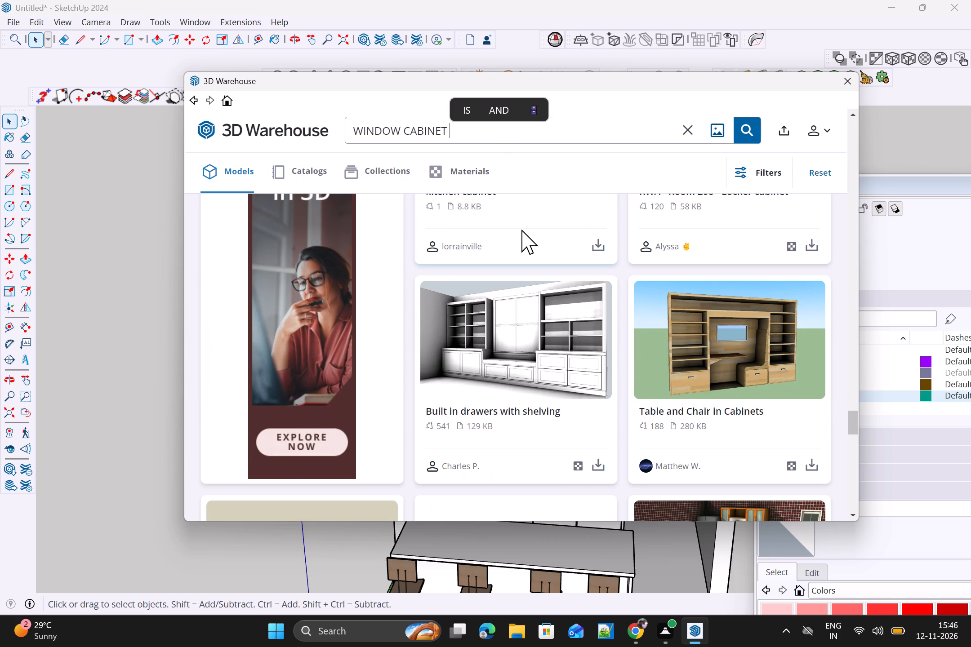
scroll(521, 230, up, 1)
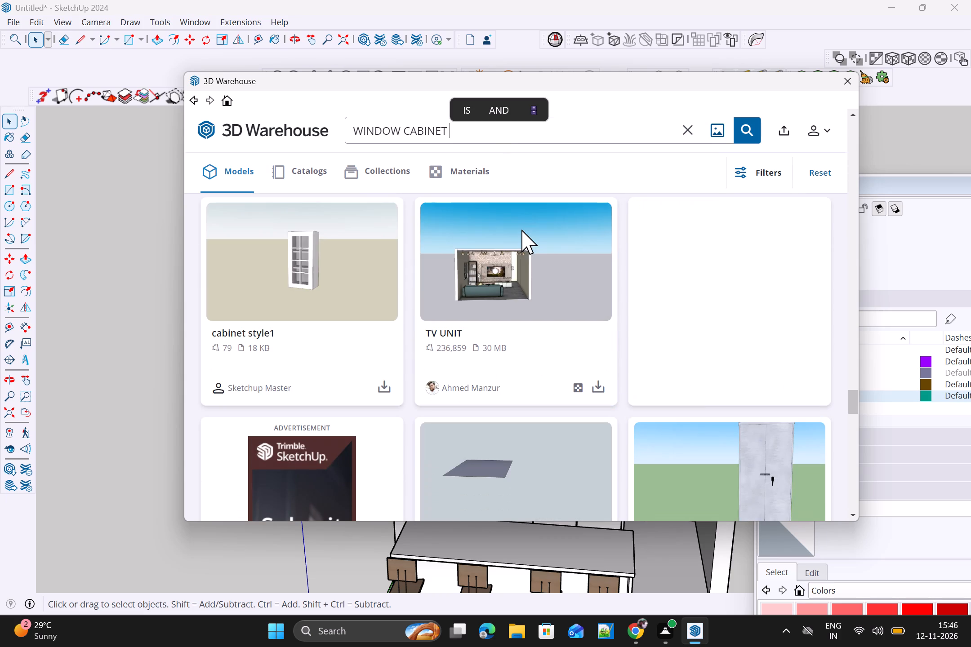
scroll(521, 230, down, 1)
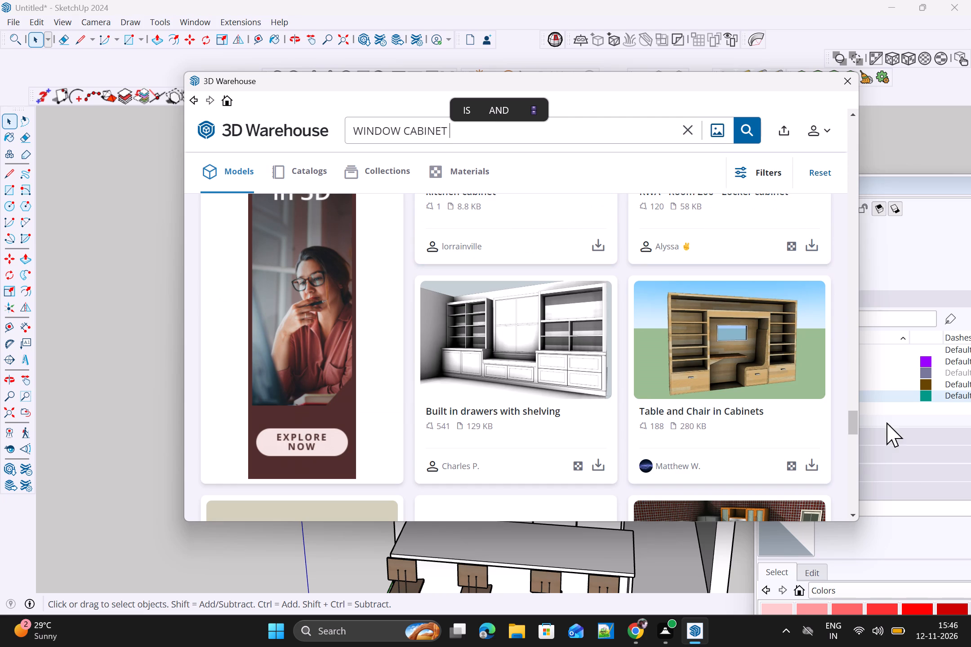
drag(858, 425, 859, 420)
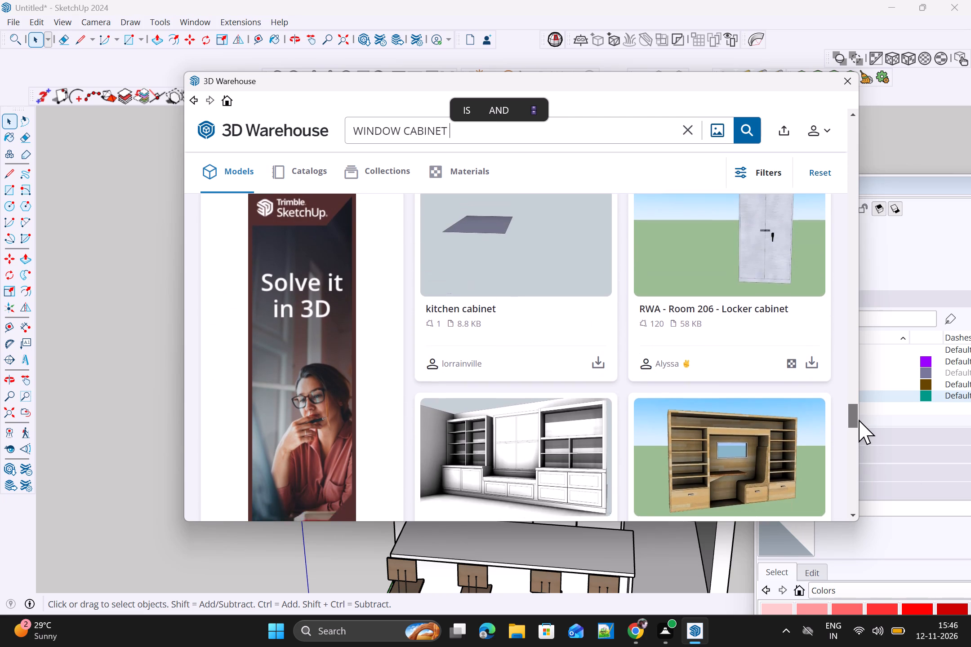
drag(859, 420, 867, 446)
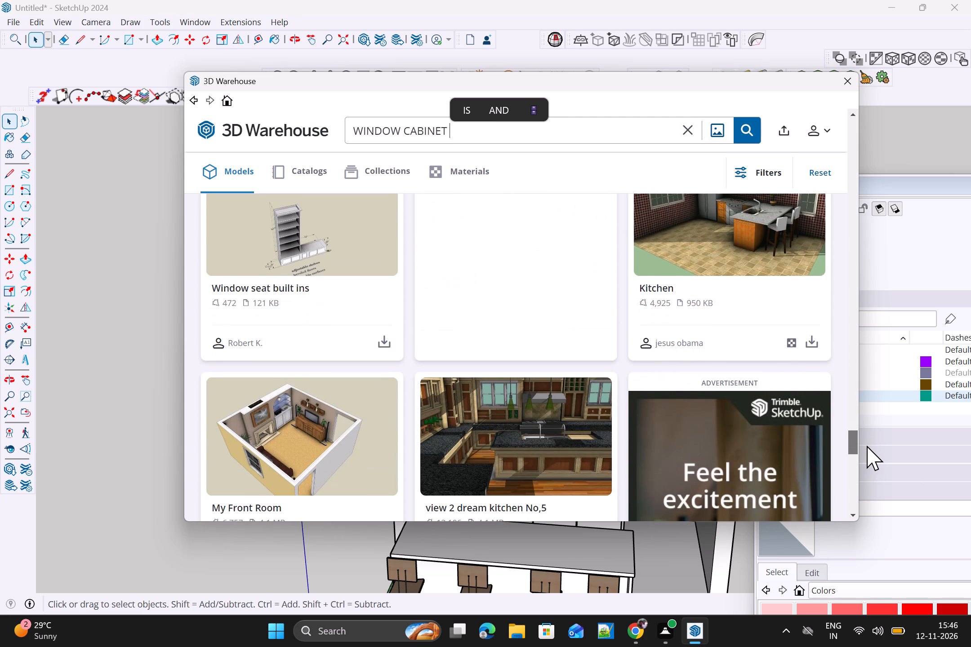
drag(867, 446, 873, 458)
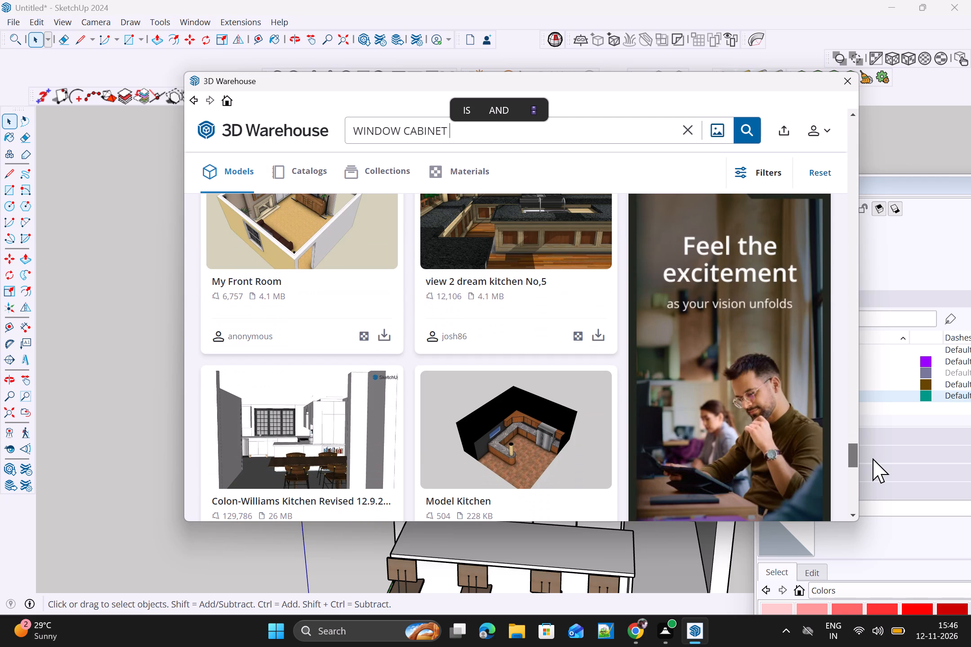
drag(873, 458, 875, 473)
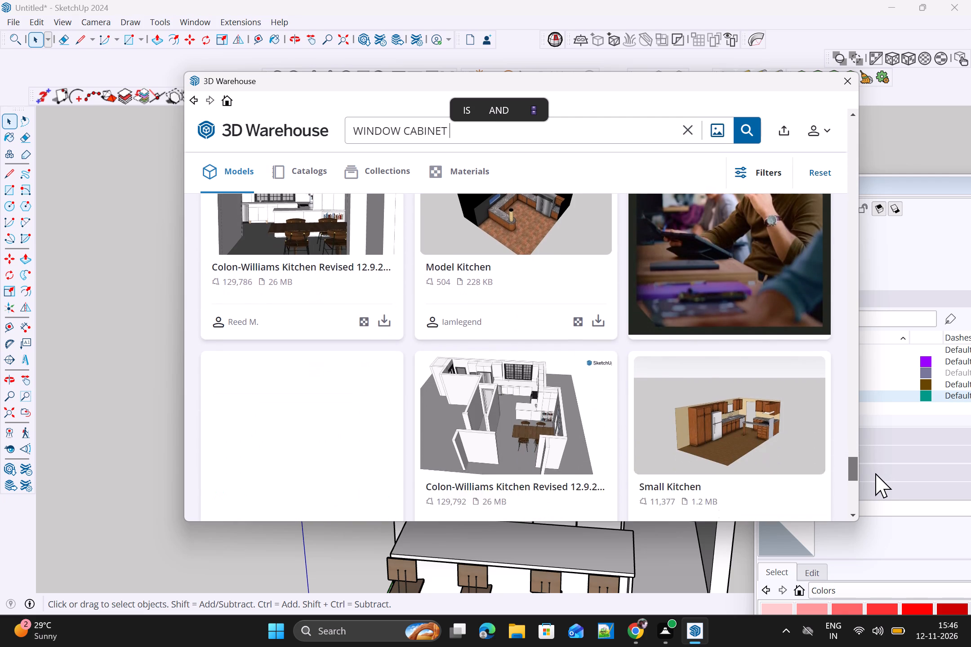
drag(875, 473, 876, 480)
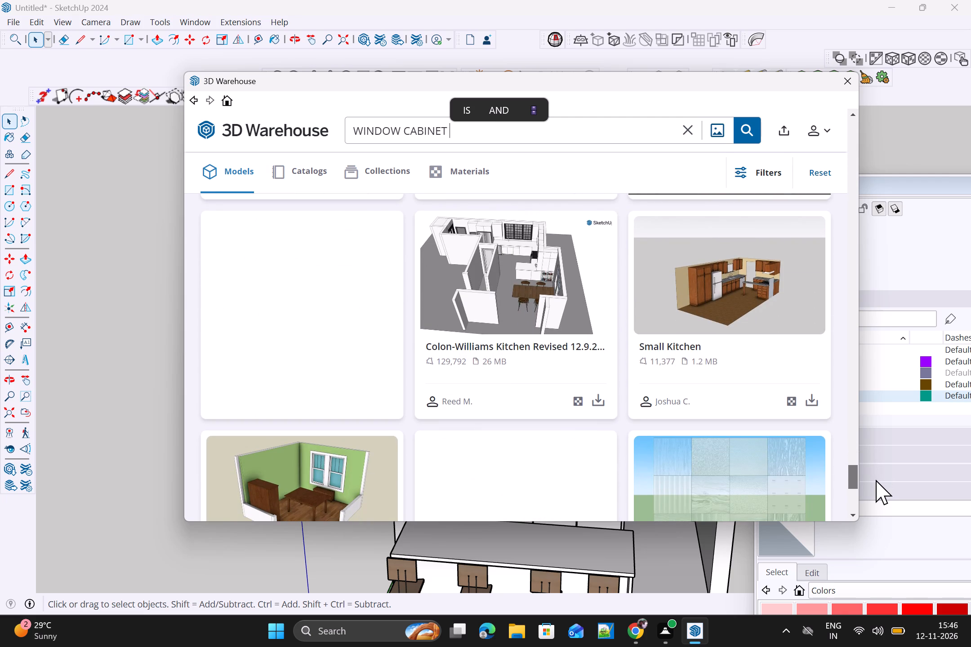
drag(876, 480, 857, 454)
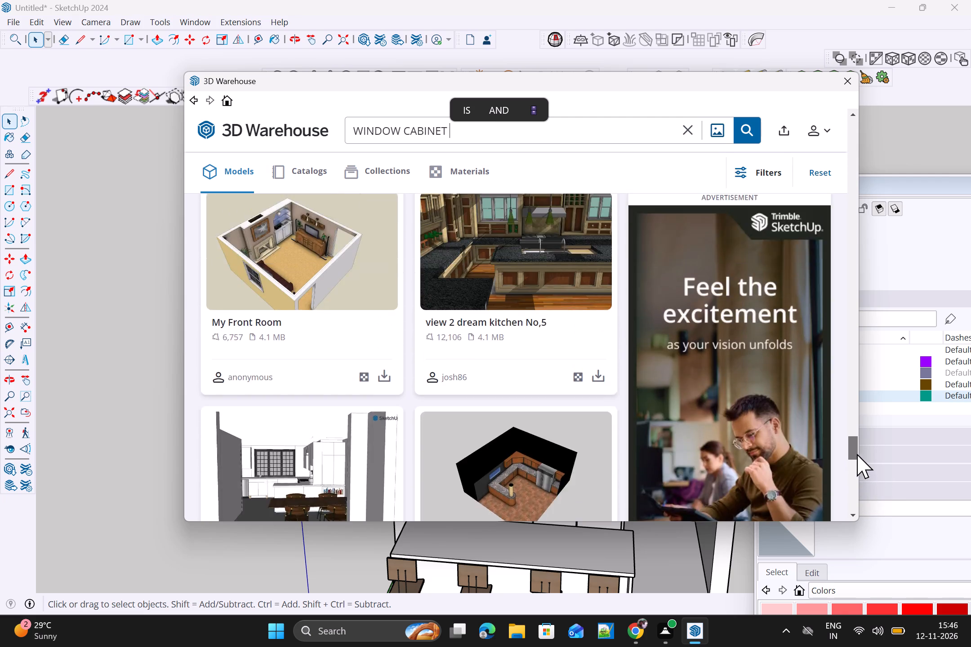
drag(857, 454, 846, 398)
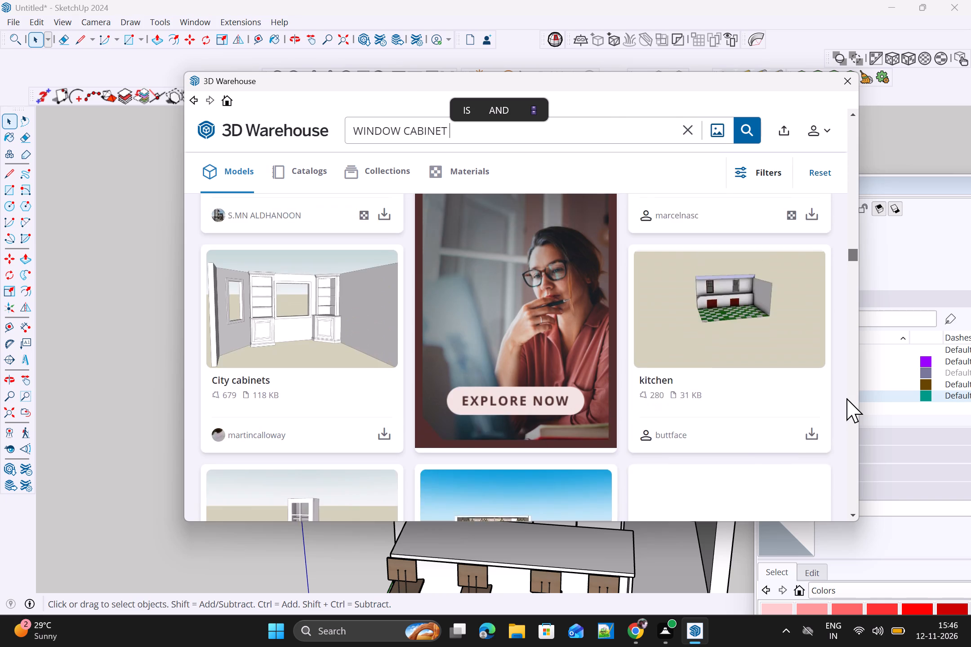
drag(846, 398, 837, 381)
Shorten the 3D Warehouse search term to "CABINET" and run the model search again.
click(401, 127)
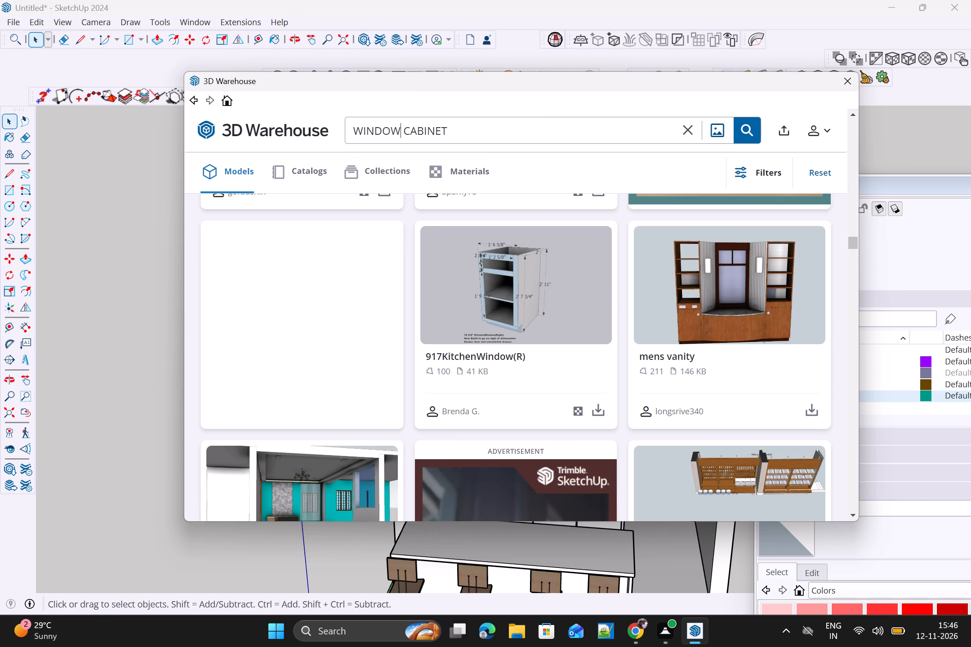
key(BackSpace)
key(BackSpace)
key(BackSpace)
key(BackSpace)
key(BackSpace)
key(BackSpace)
key(BackSpace)
key(BackSpace)
key(BackSpace)
key(BackSpace)
key(BackSpace)
key(BackSpace)
key(BackSpace)
key(BackSpace)
key(BackSpace)
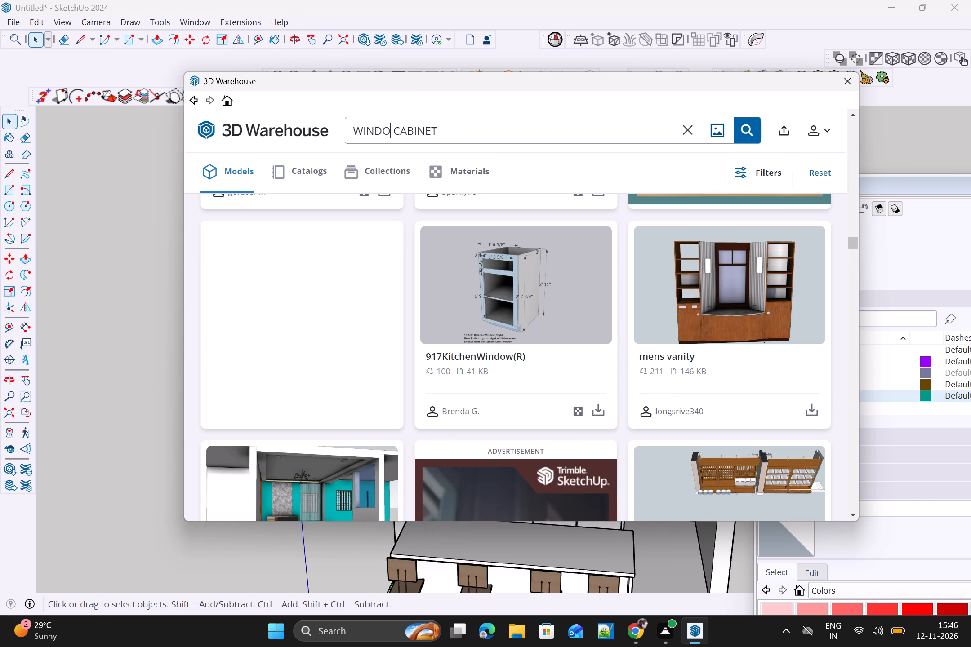
click(438, 133)
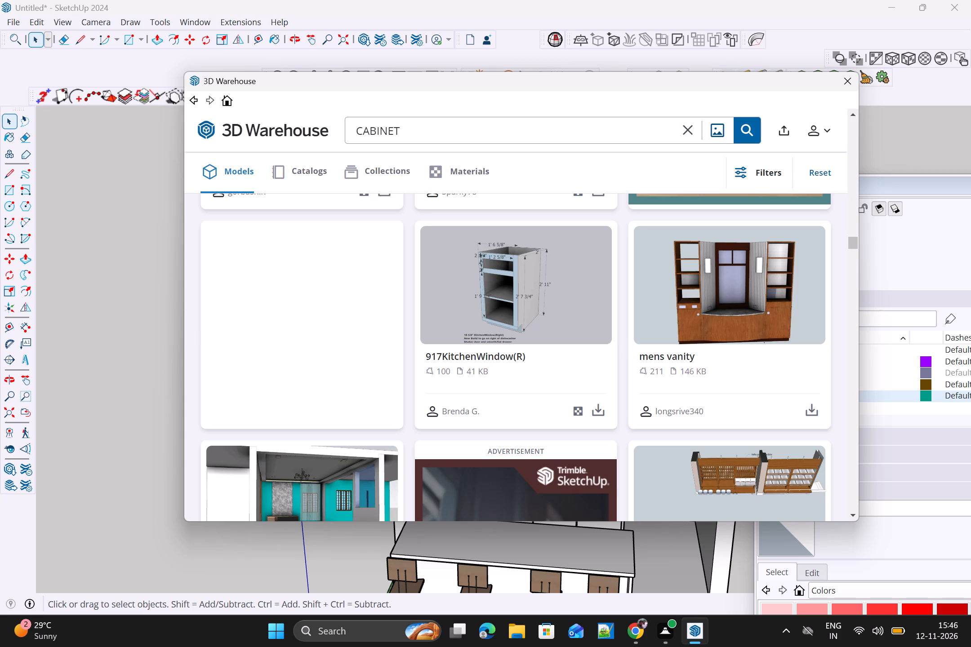
key(Return)
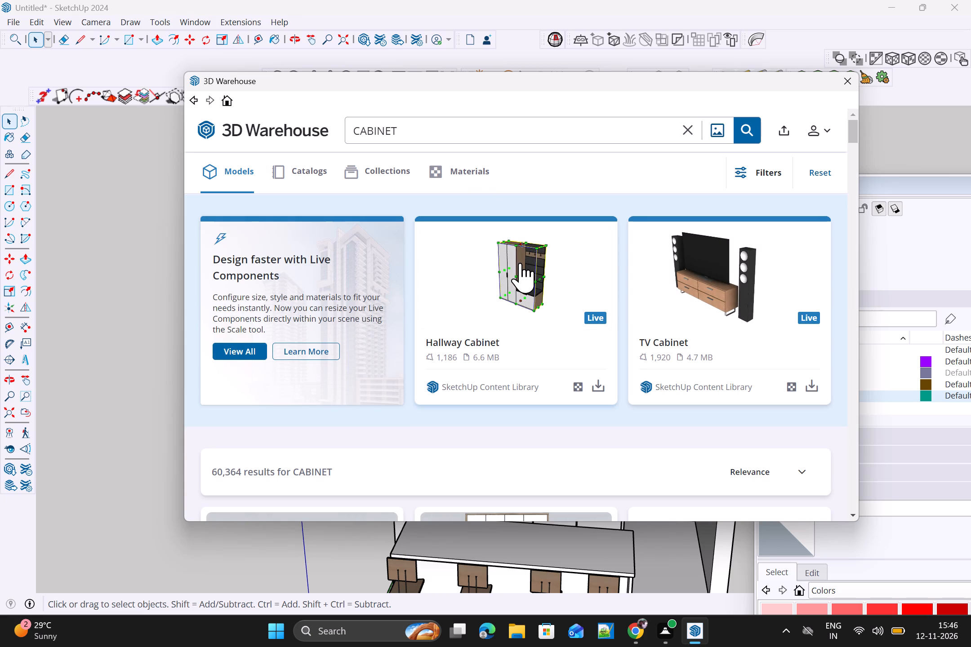
Look through the cabinet search results for a model that suits the kitchen.
scroll(520, 263, down, 6)
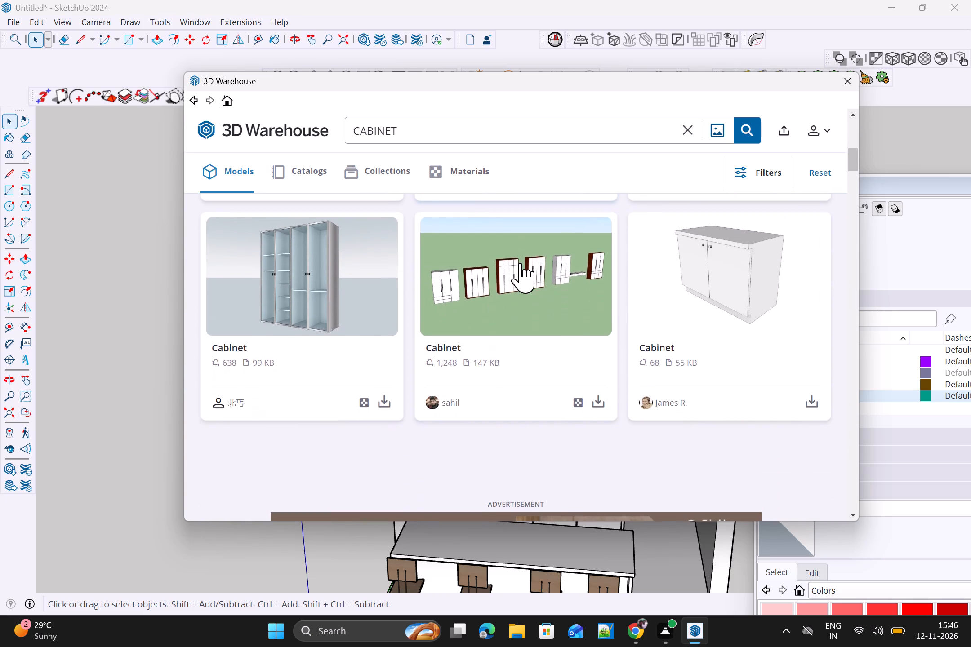
scroll(520, 263, down, 4)
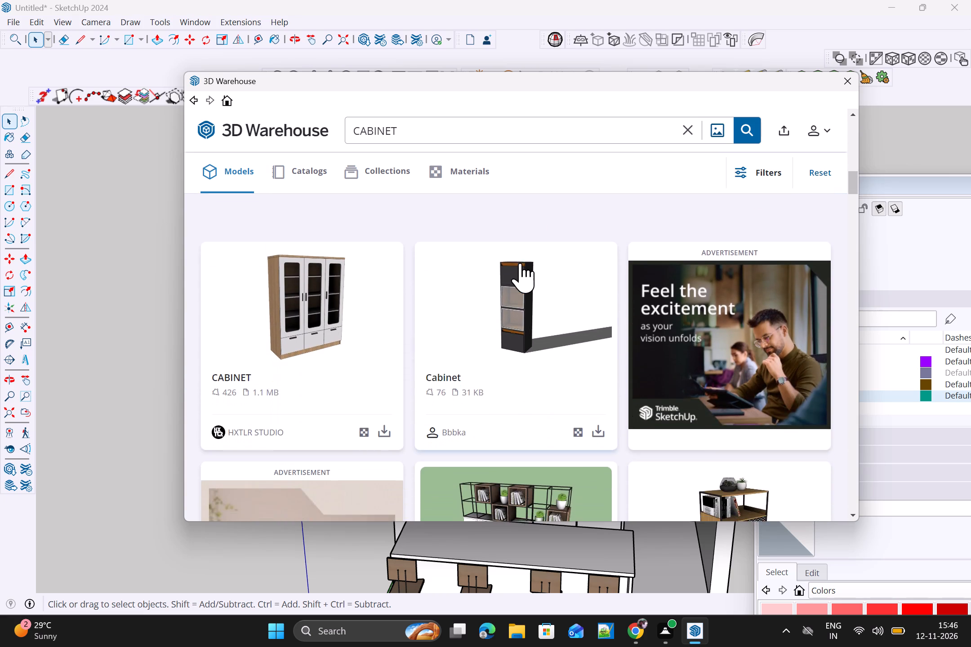
scroll(520, 263, down, 4)
scroll(520, 263, up, 2)
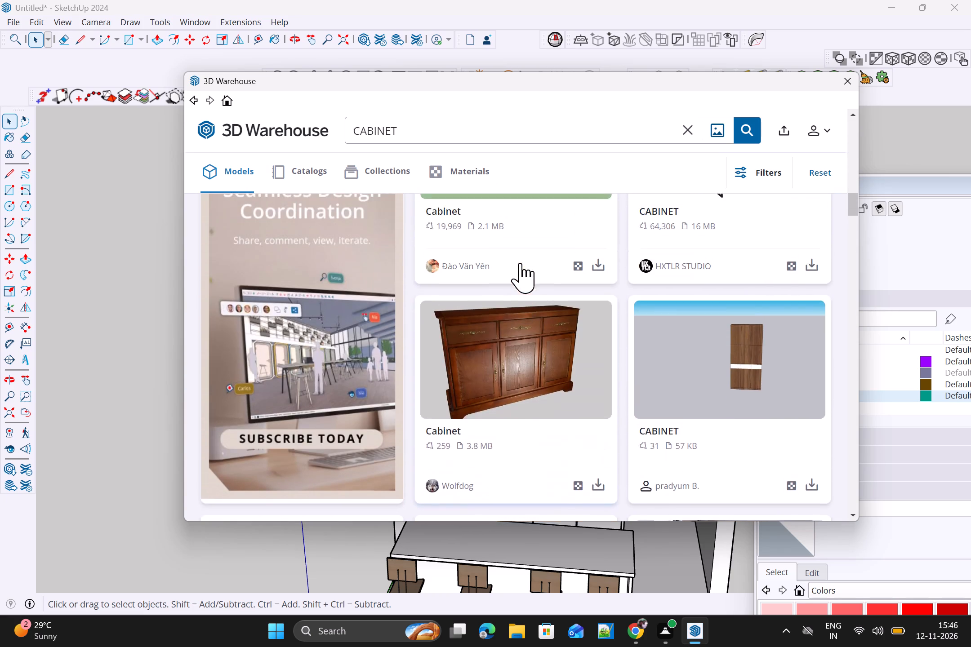
scroll(520, 263, up, 2)
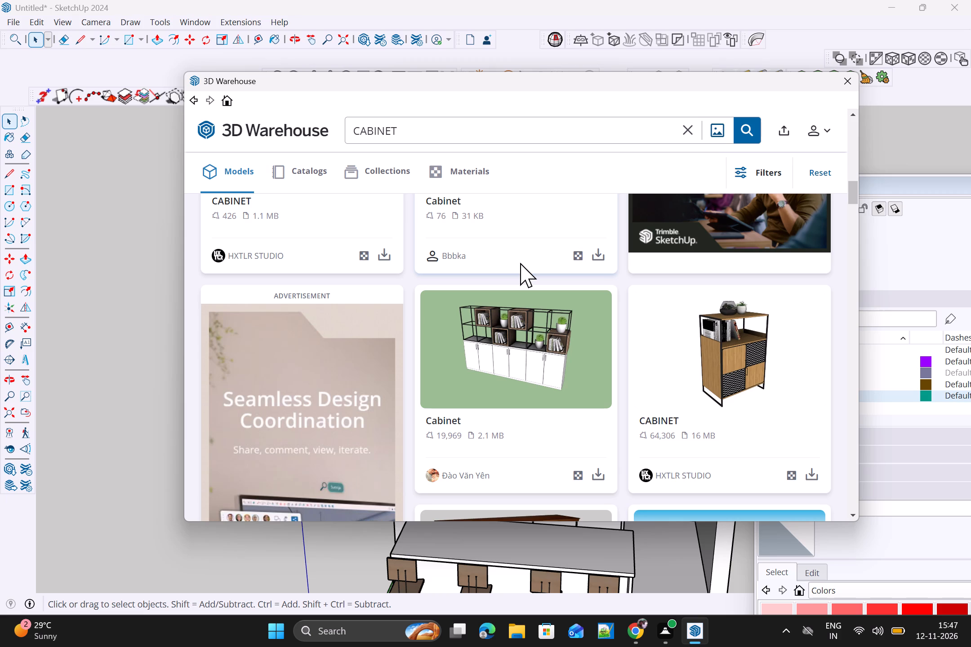
scroll(520, 263, down, 1)
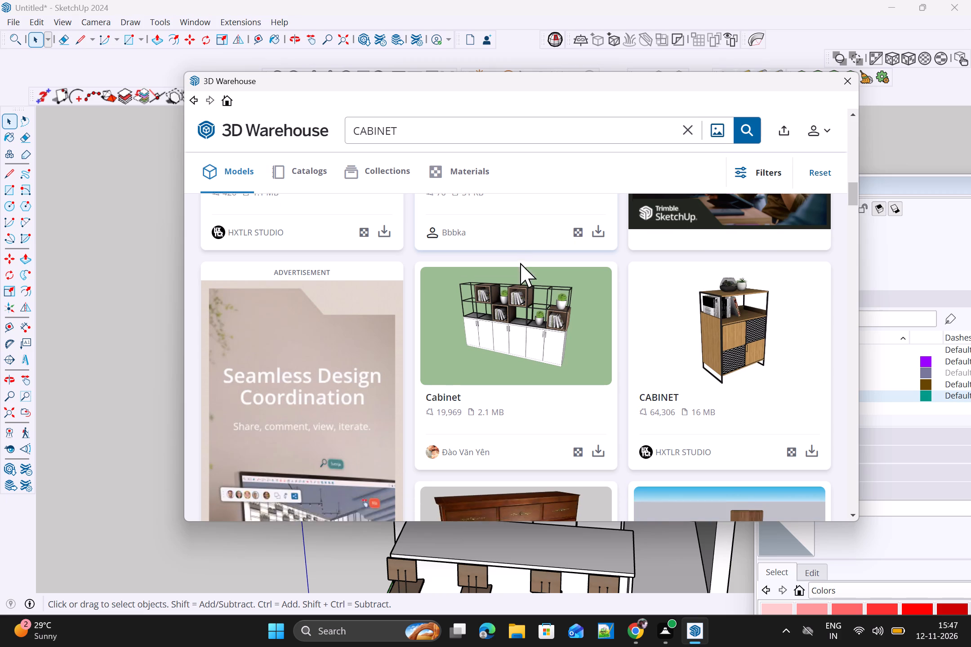
scroll(520, 263, down, 2)
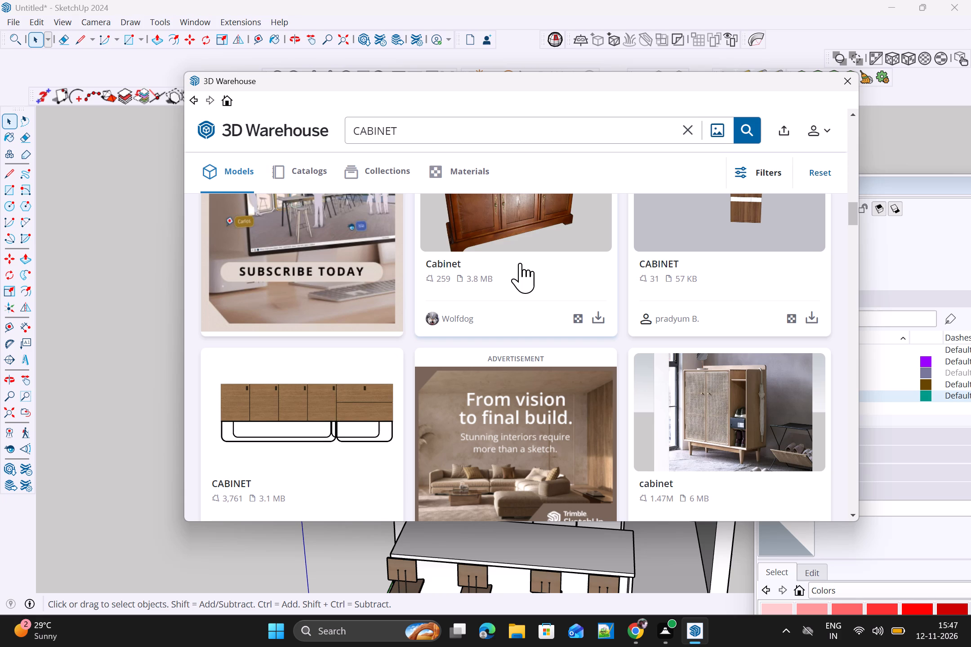
scroll(520, 263, down, 1)
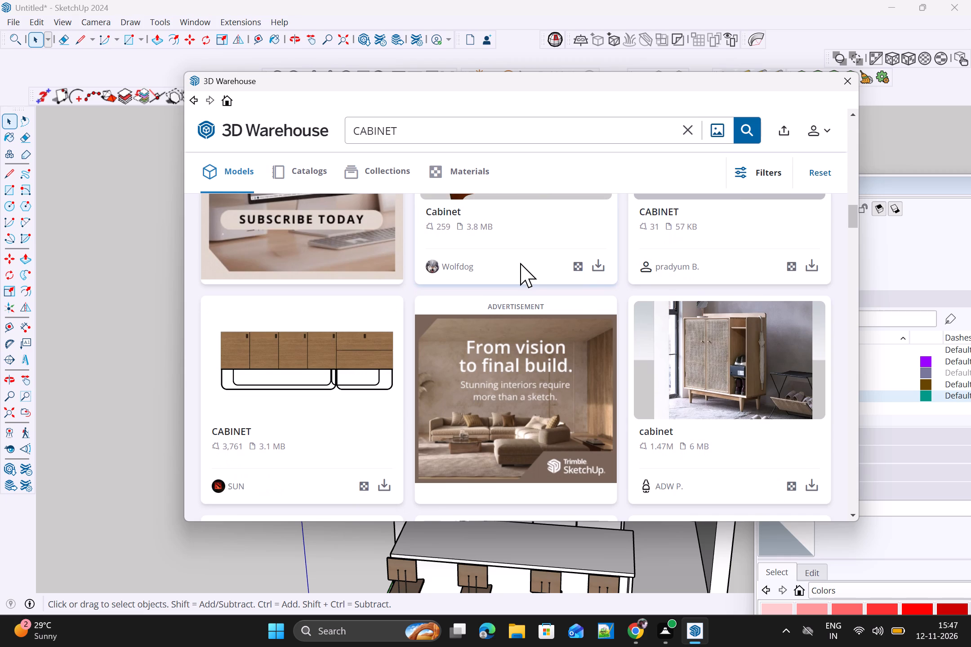
scroll(520, 263, down, 2)
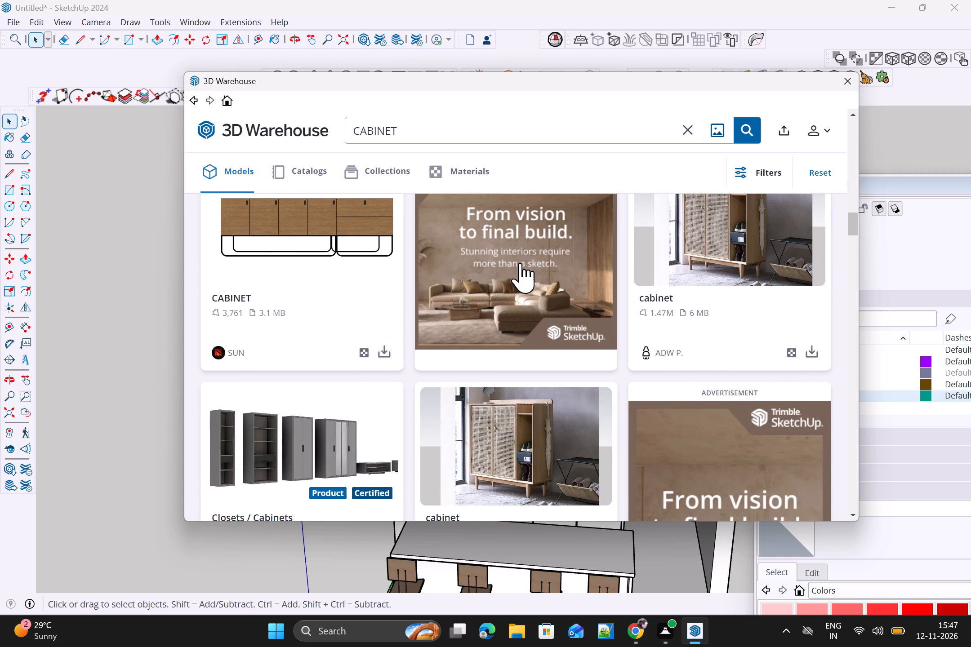
scroll(520, 263, down, 2)
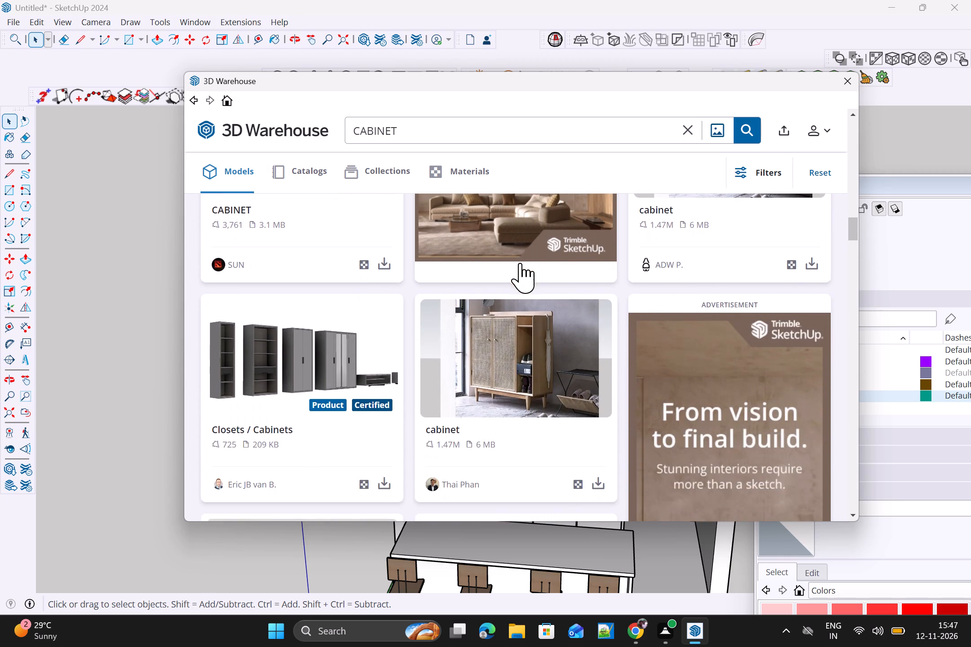
scroll(520, 263, down, 3)
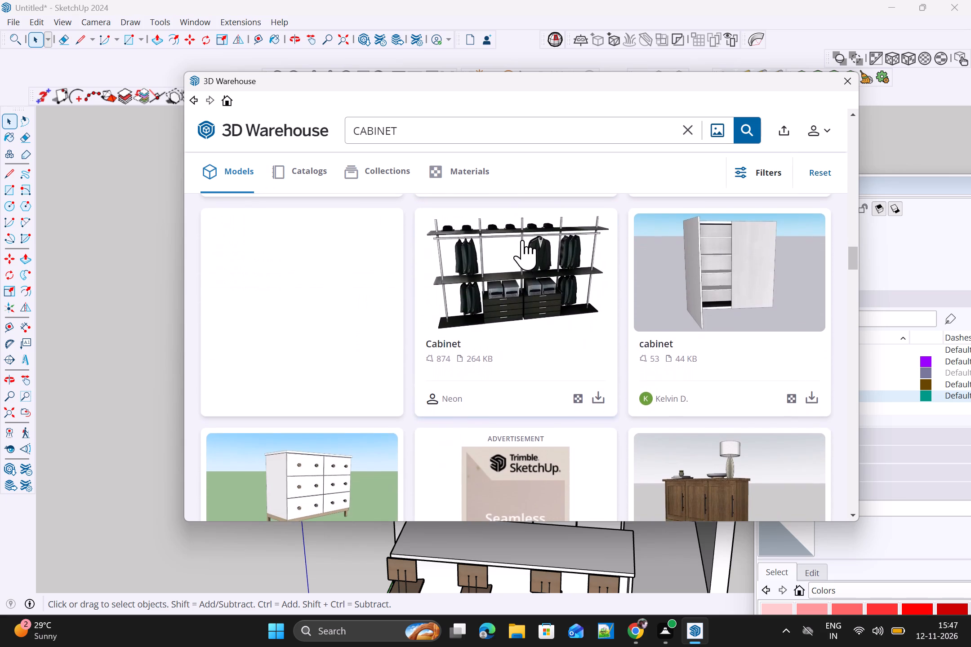
scroll(522, 240, down, 5)
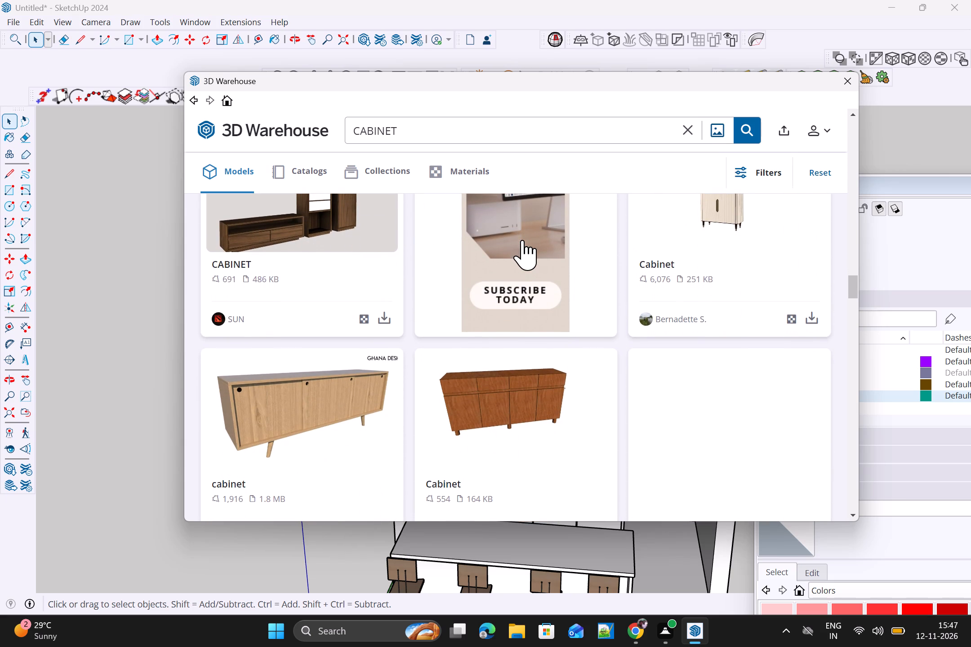
Replace the 3D Warehouse search term with "TABLE" and run the model search.
click(689, 131)
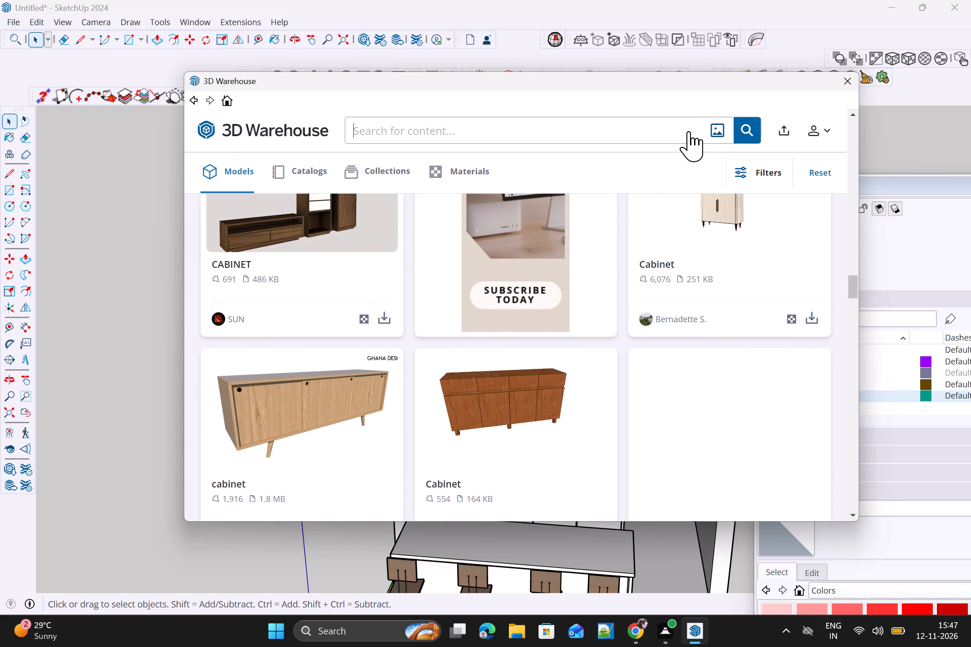
click(689, 131)
click(627, 124)
key(t)
text(ZB)
key(l)
key(e)
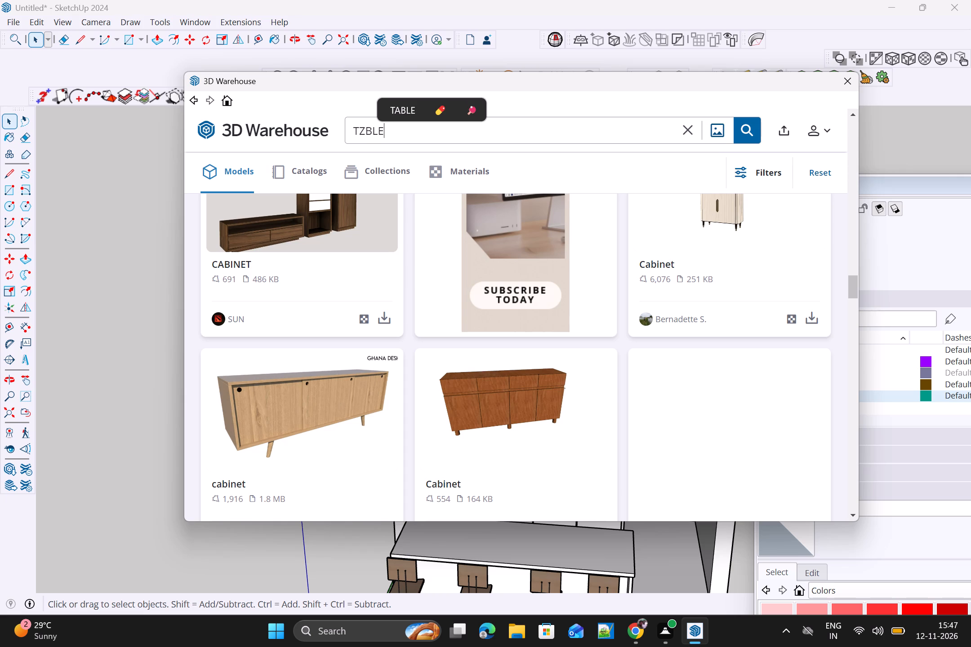
key(Return)
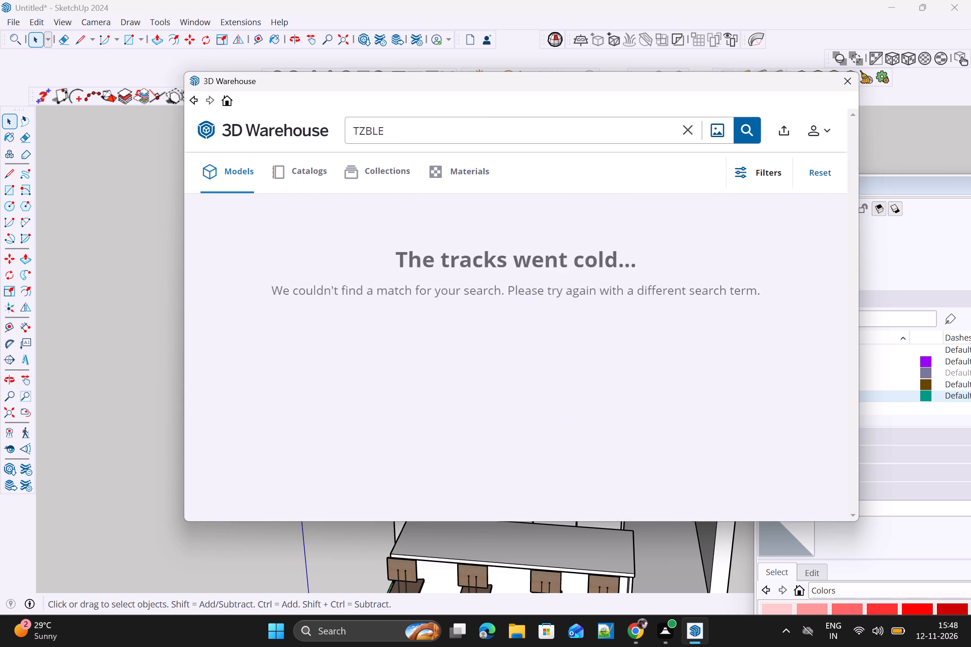
click(367, 129)
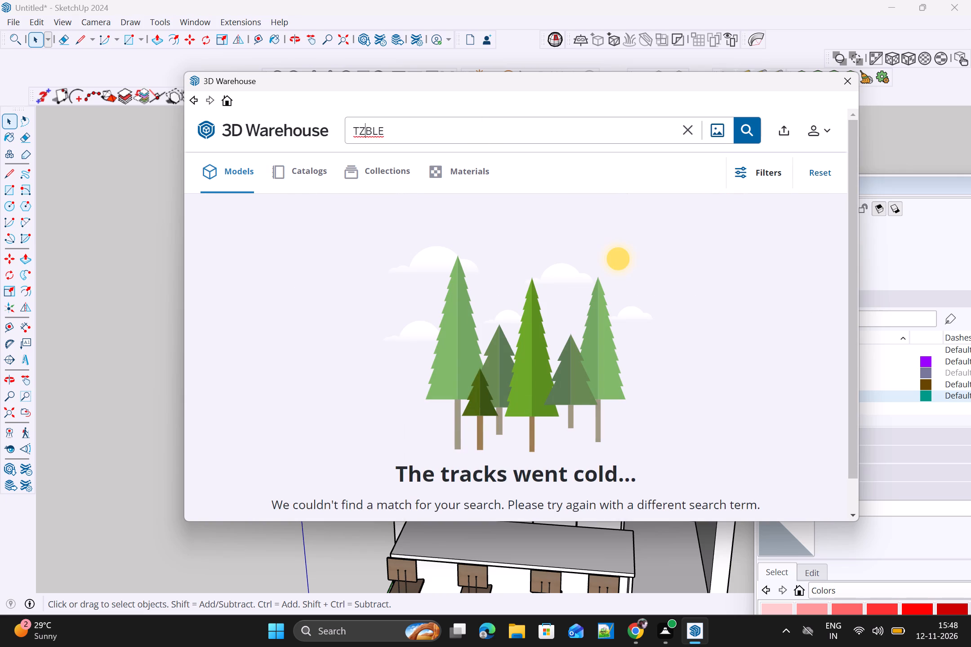
key(BackSpace)
key(a)
key(Return)
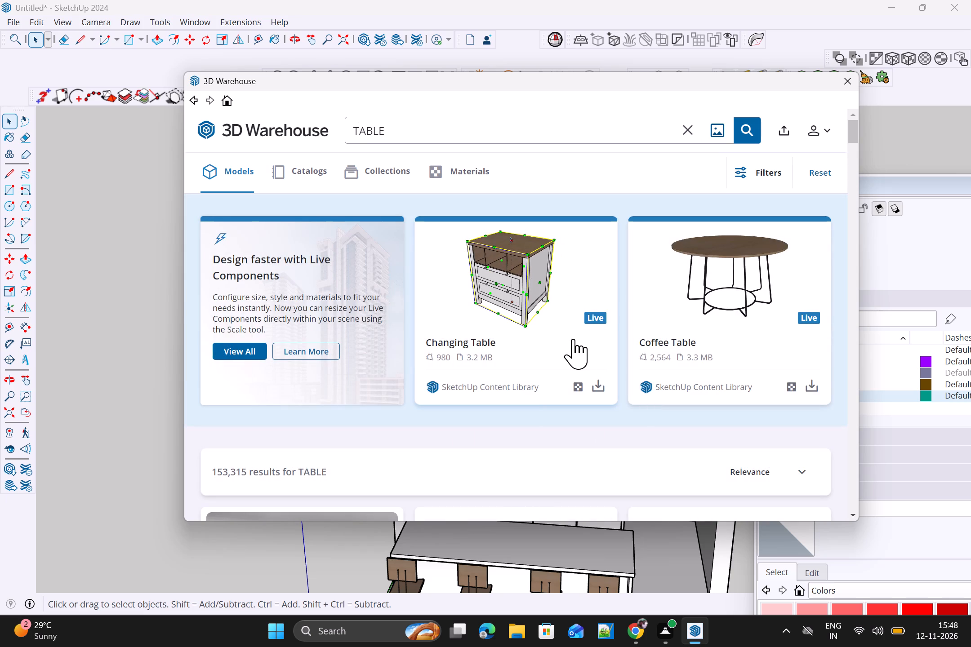
Look through the table search results for a dining table model that suits the kitchen.
scroll(586, 318, down, 2)
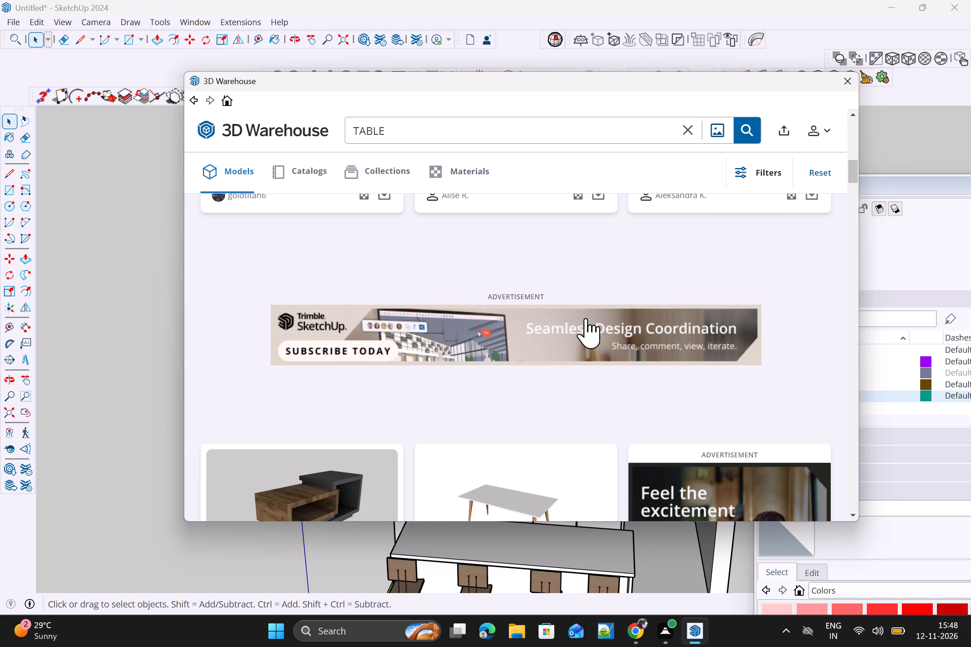
scroll(586, 318, up, 1)
scroll(505, 293, up, 1)
scroll(505, 305, down, 1)
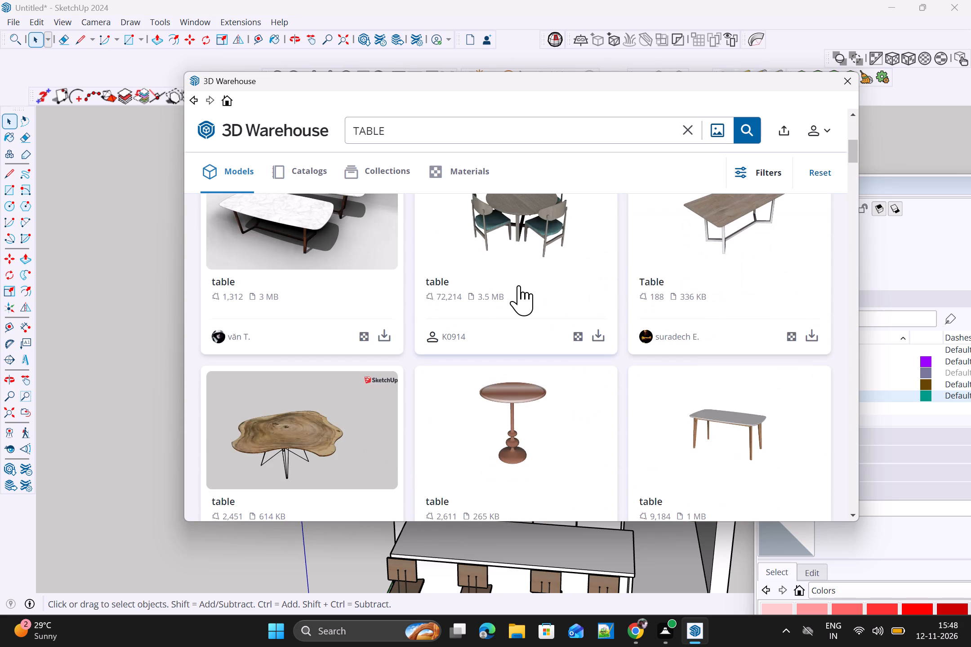
drag(853, 148, 855, 177)
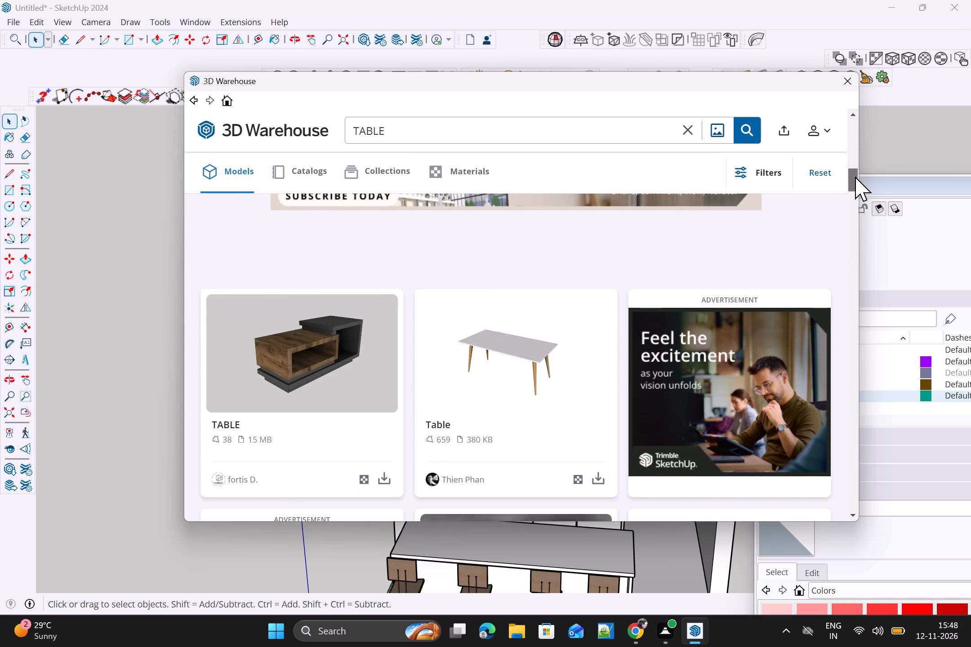
drag(855, 177, 853, 197)
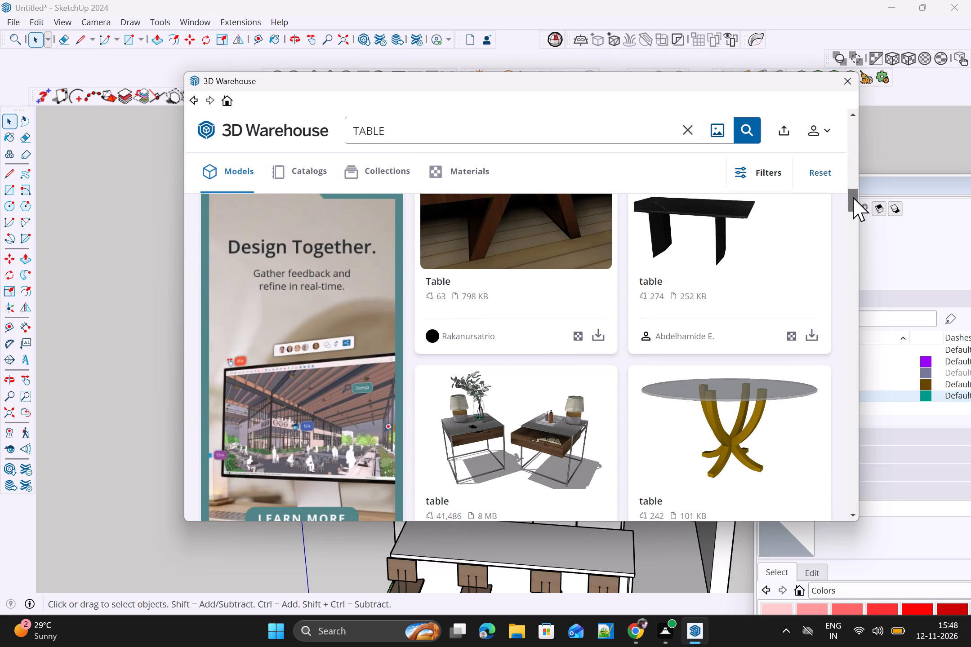
drag(853, 197, 853, 209)
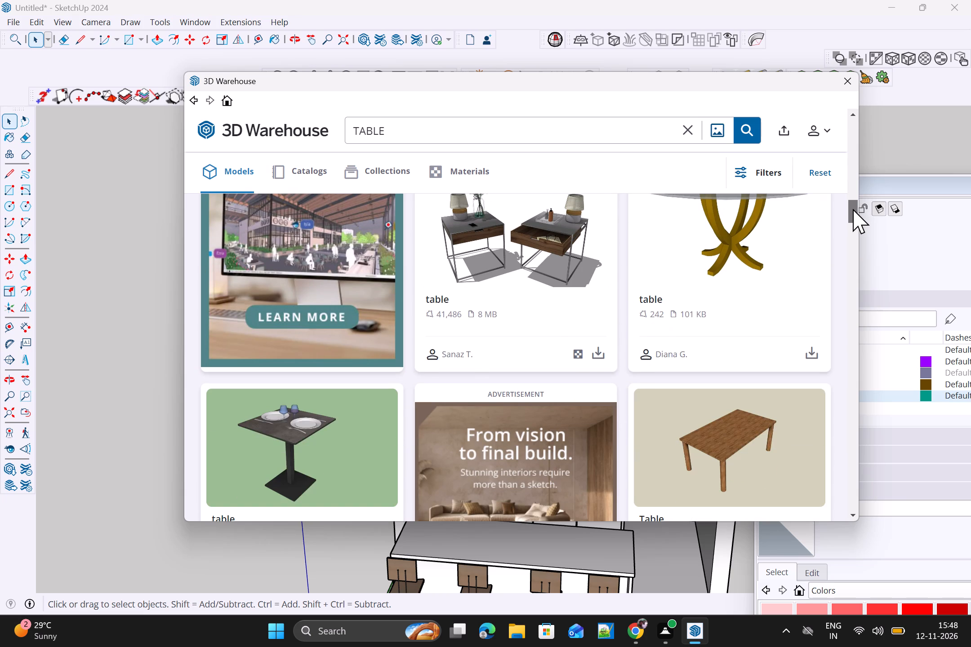
drag(853, 209, 853, 213)
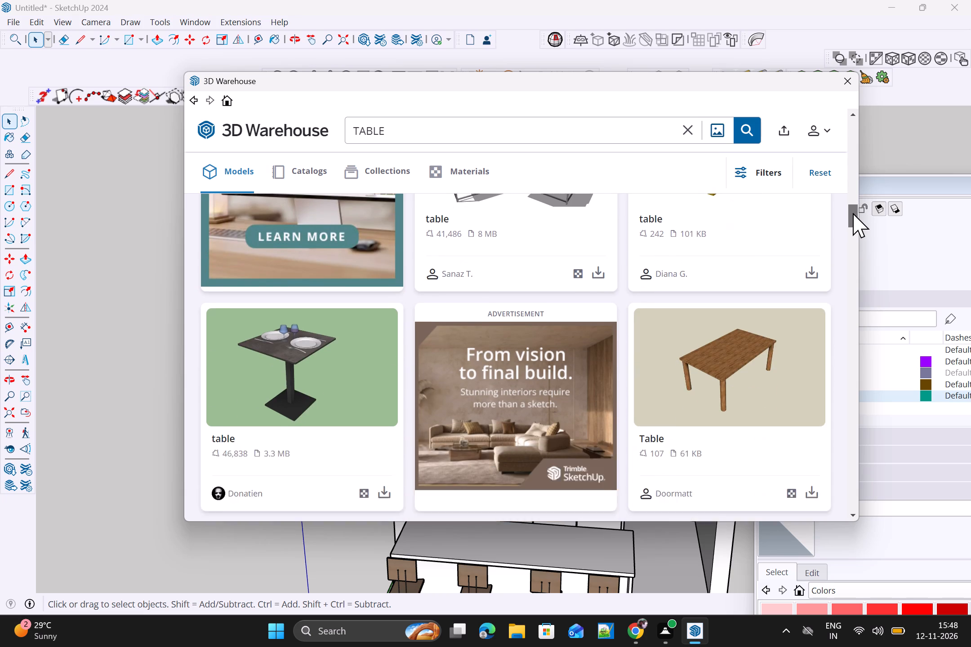
drag(853, 213, 852, 239)
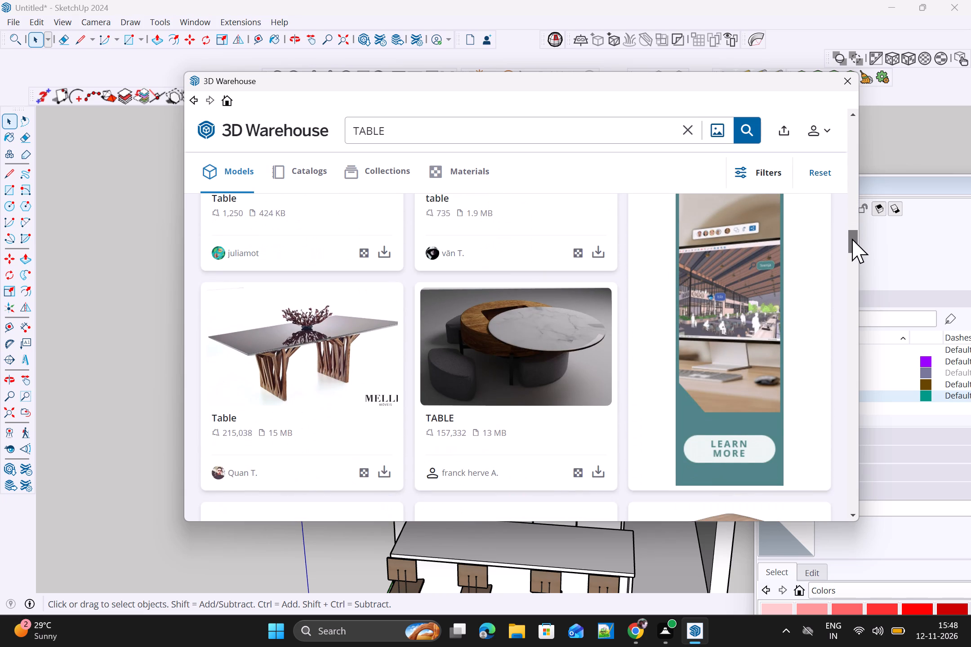
drag(852, 239, 847, 269)
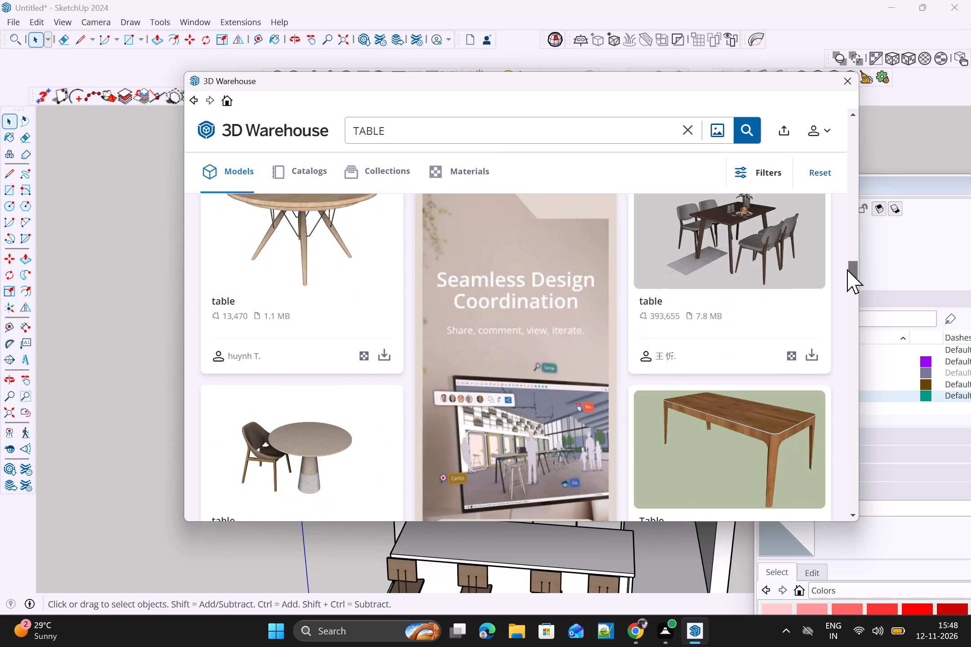
drag(847, 269, 845, 259)
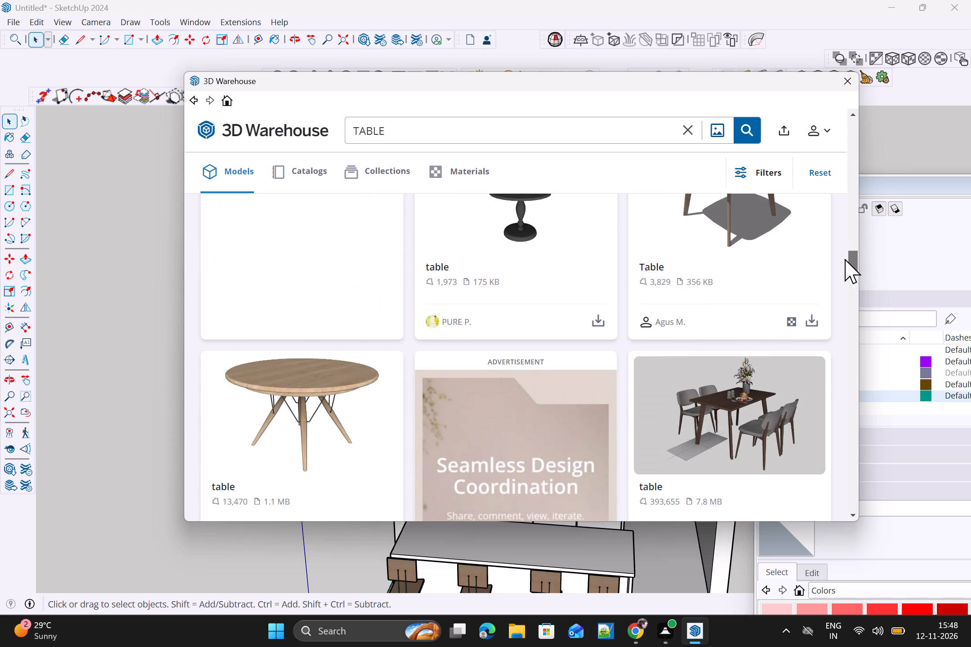
drag(845, 259, 846, 268)
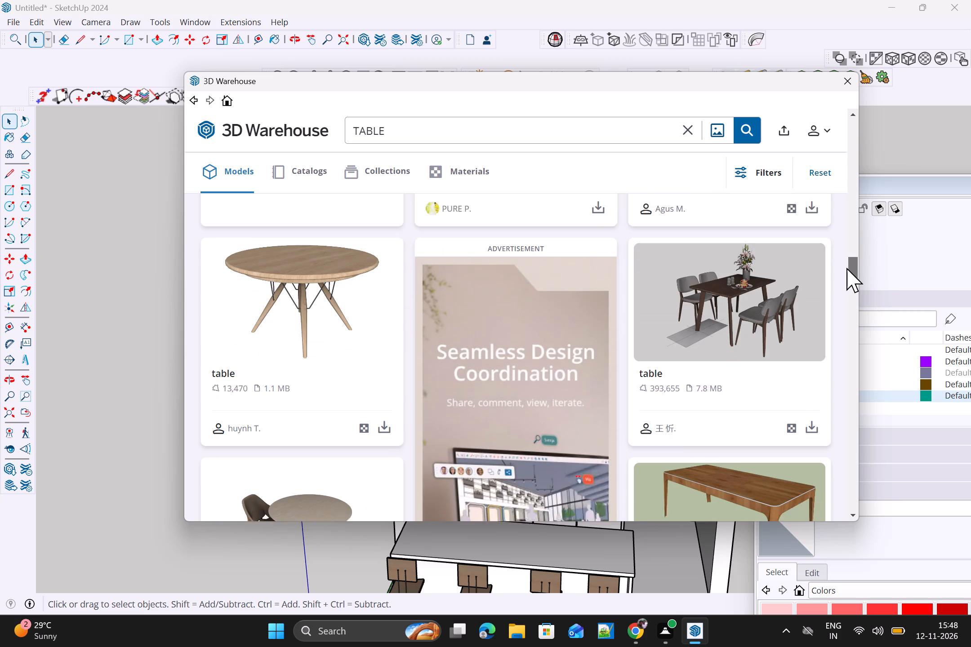
drag(846, 268, 844, 267)
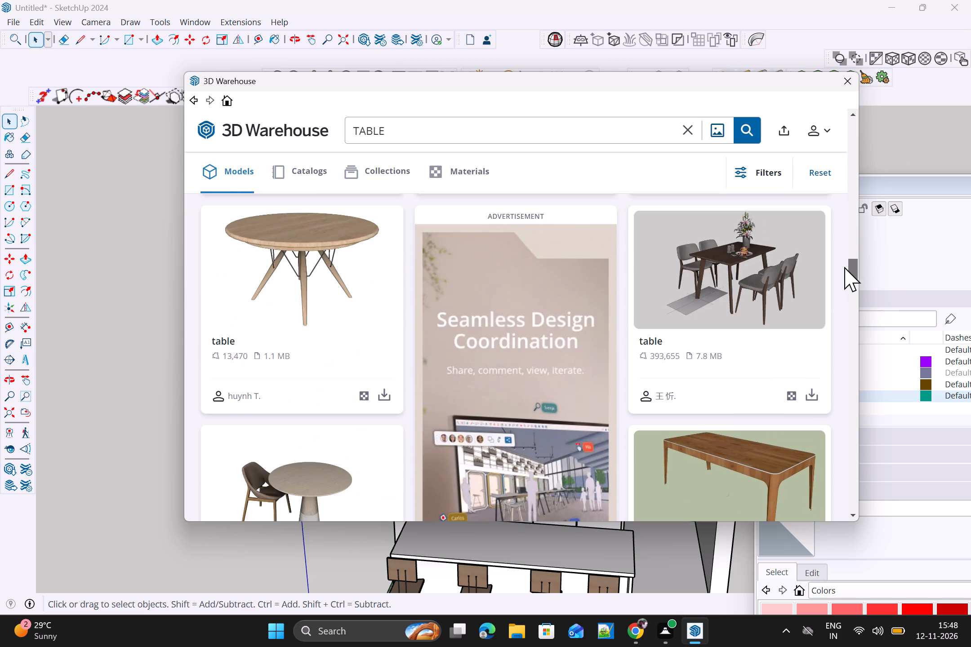
drag(844, 267, 844, 286)
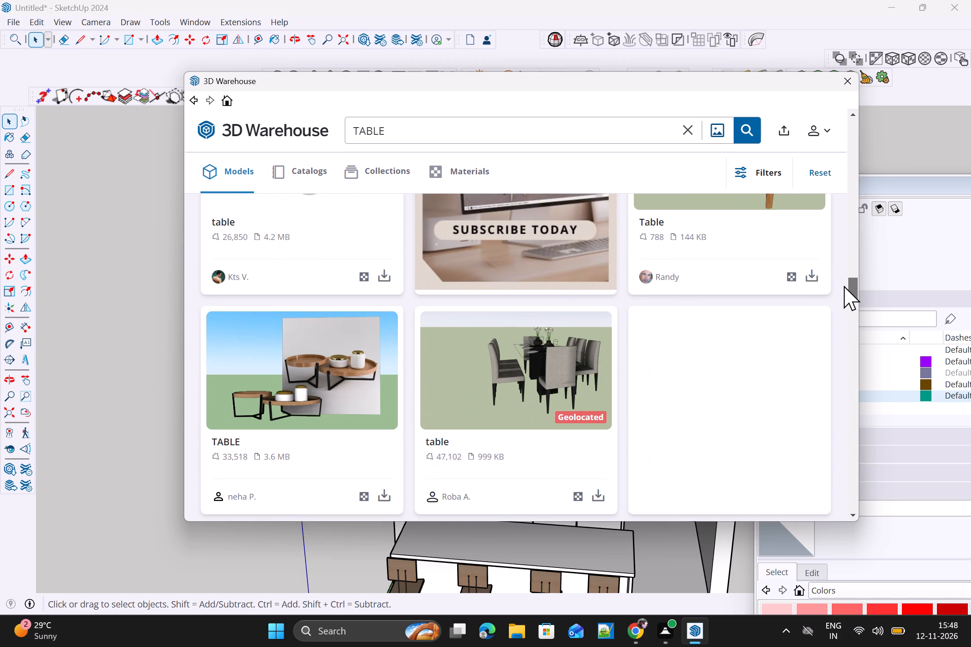
drag(844, 286, 842, 290)
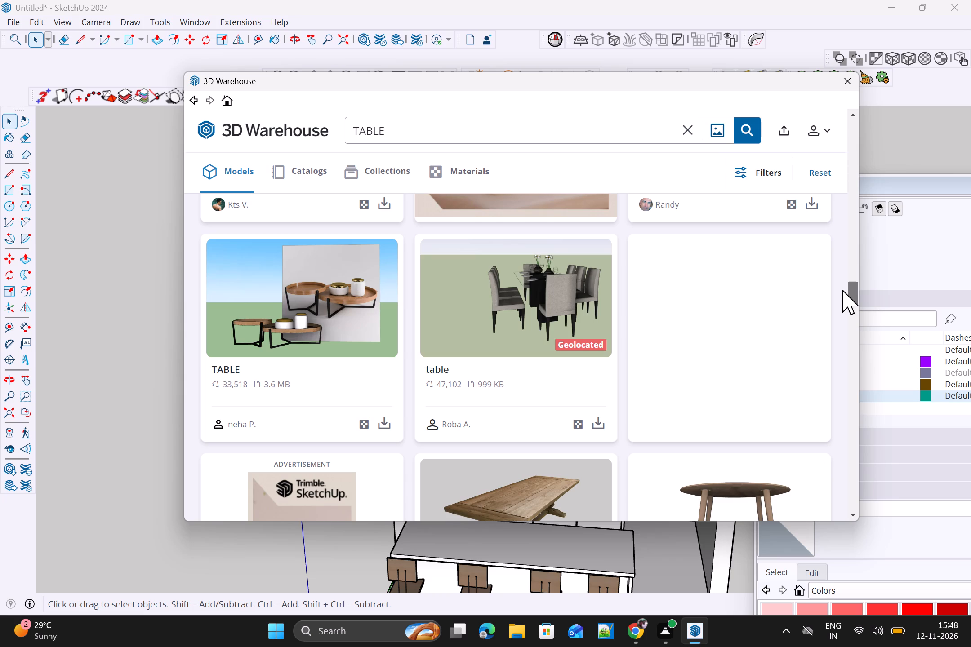
drag(842, 290, 843, 293)
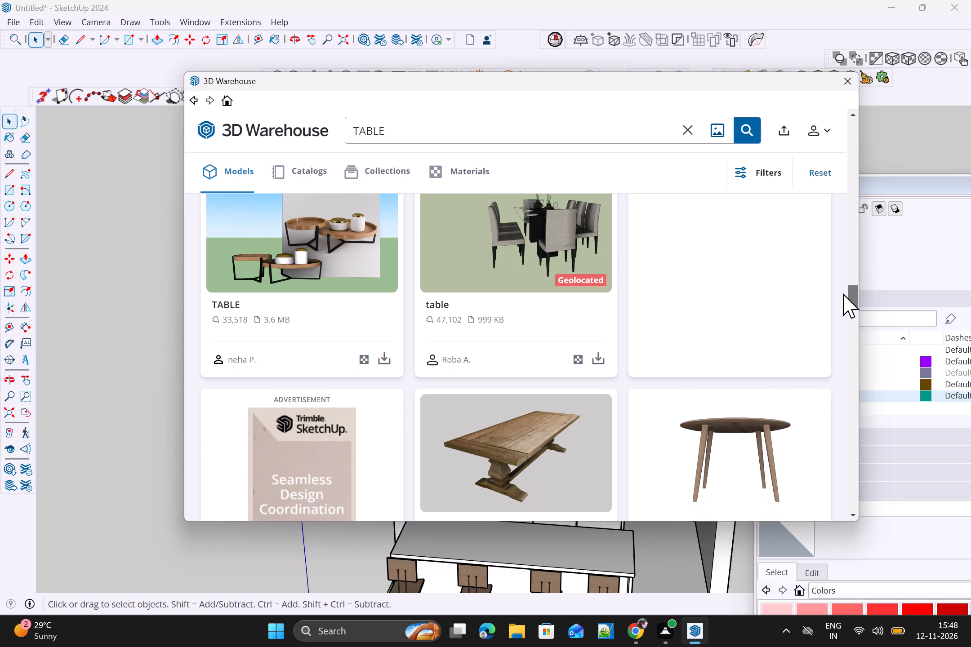
drag(843, 293, 843, 302)
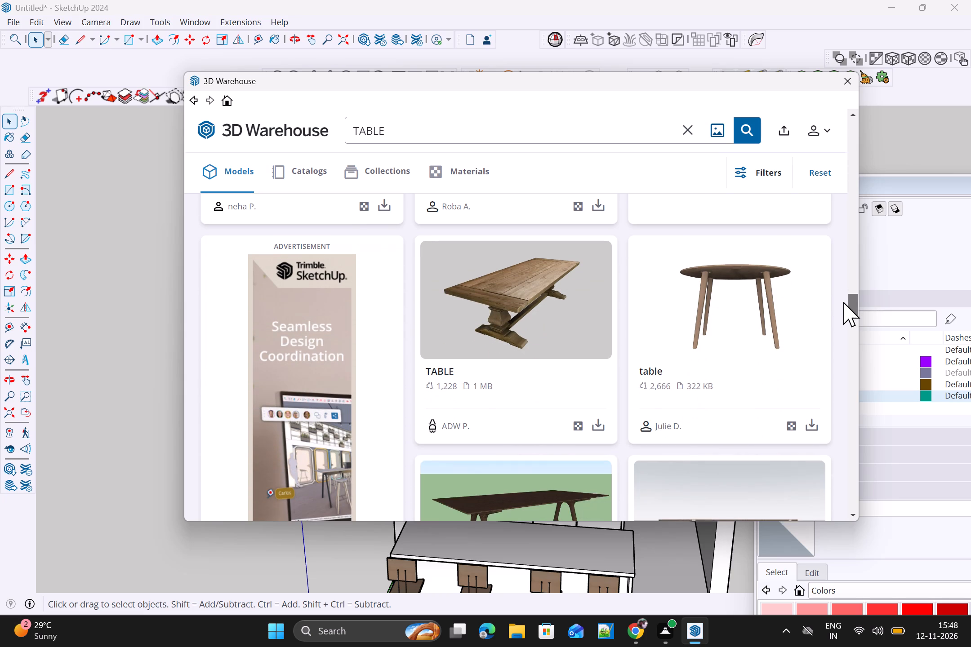
drag(843, 302, 844, 310)
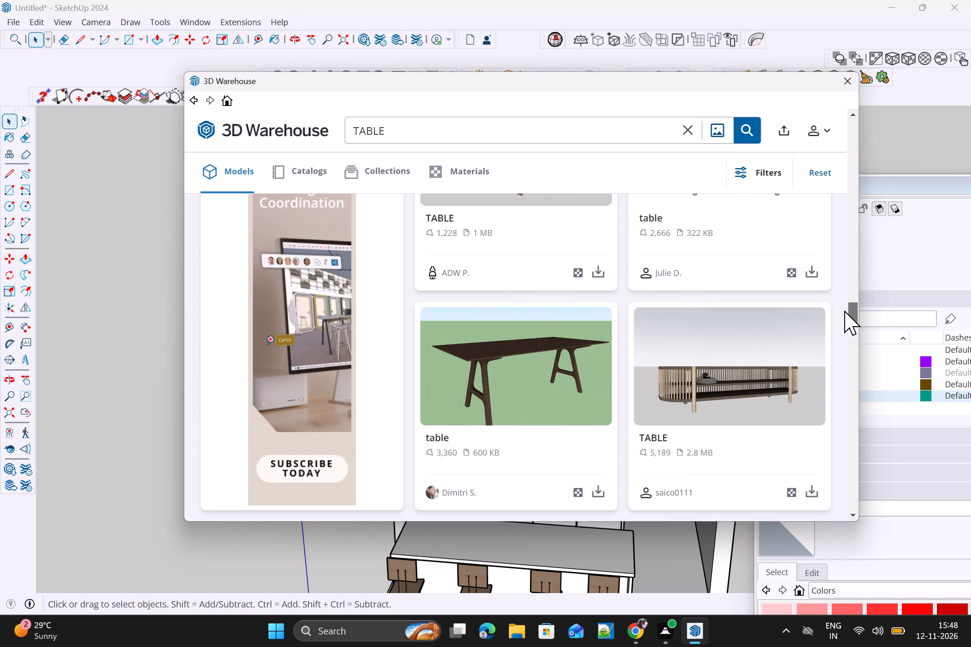
drag(844, 310, 847, 335)
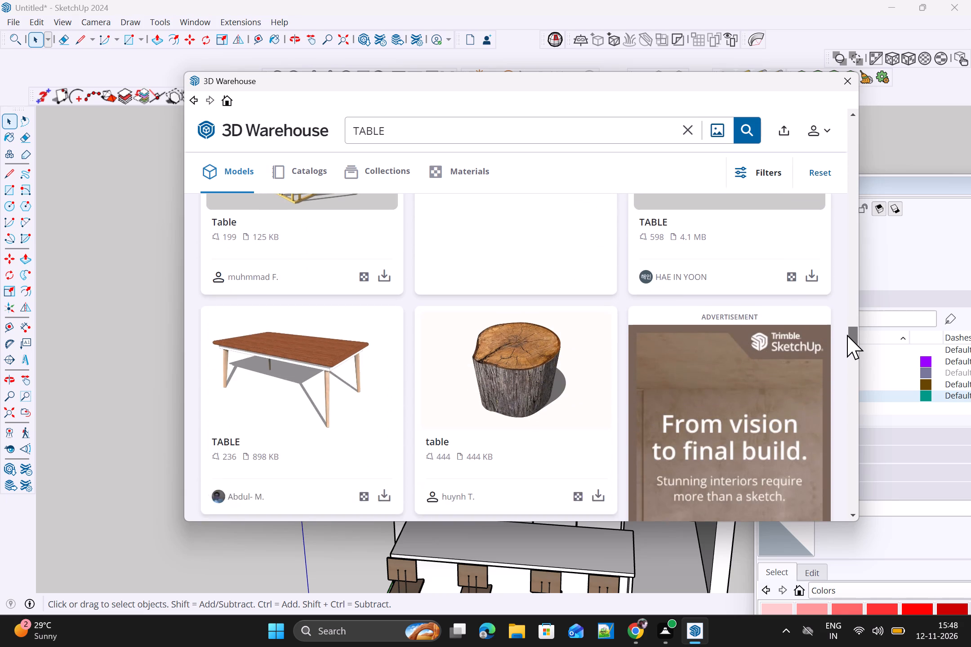
drag(847, 335, 850, 366)
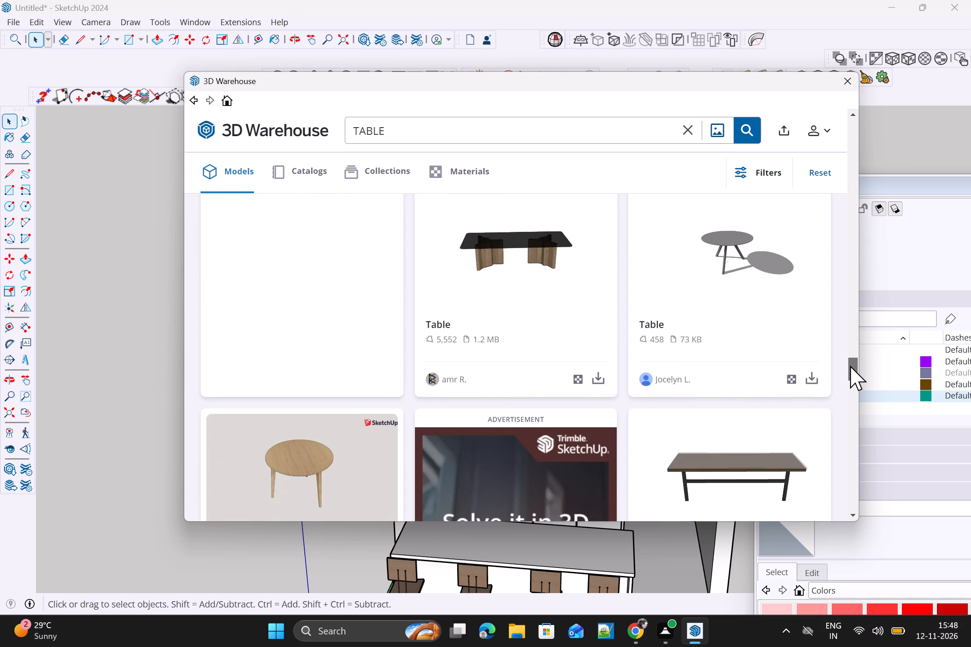
drag(850, 366, 850, 390)
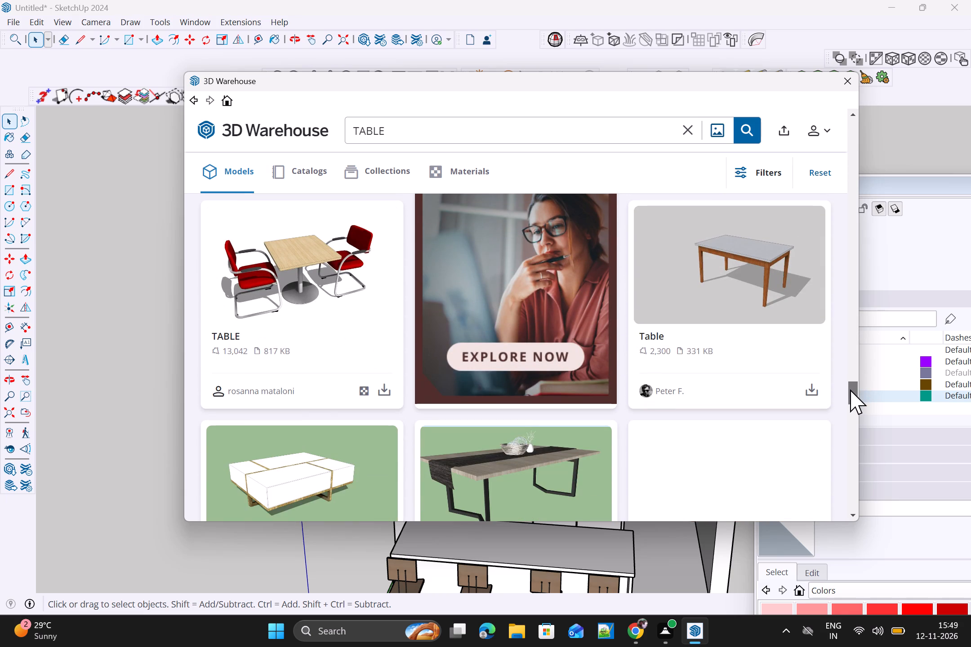
drag(850, 390, 853, 415)
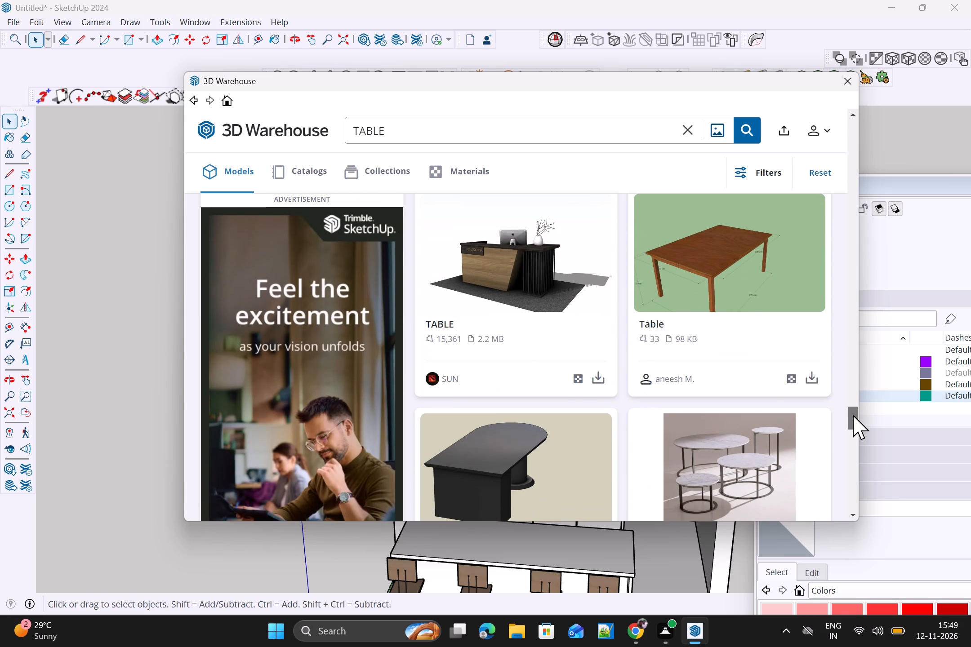
drag(853, 415, 853, 422)
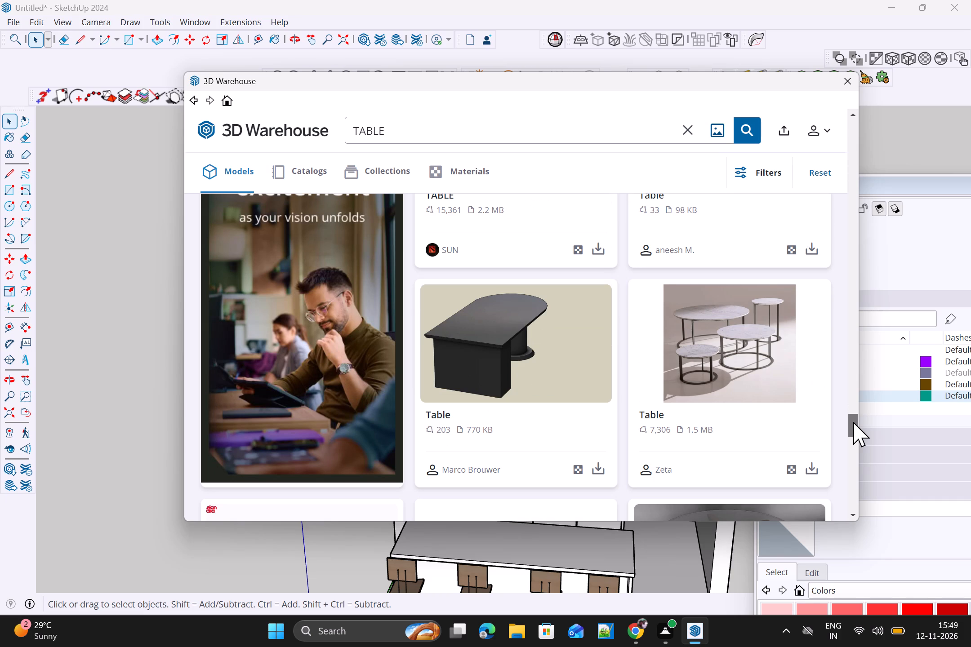
drag(853, 422, 852, 440)
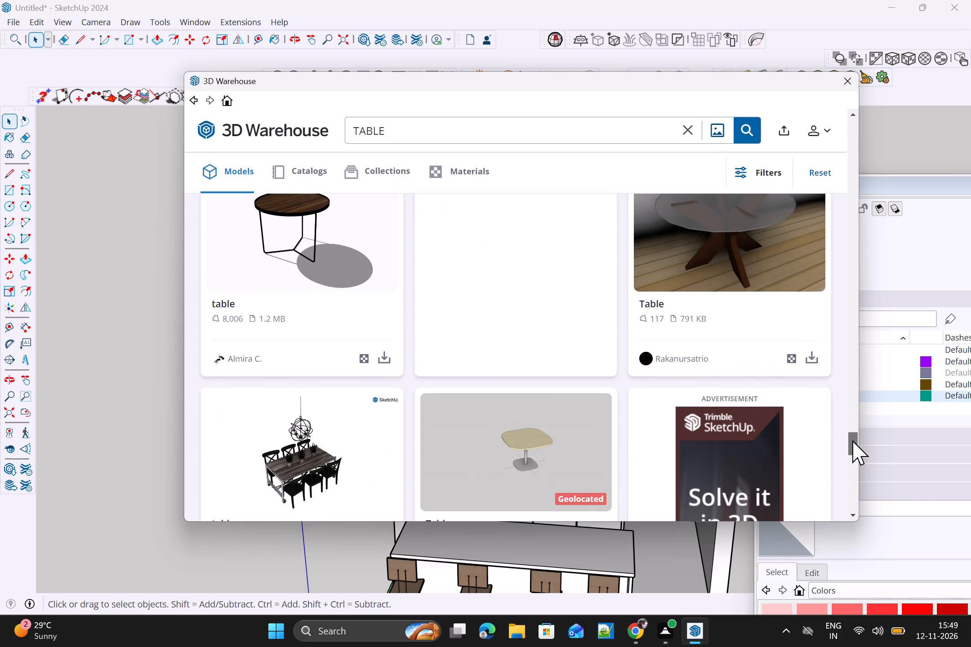
drag(852, 440, 840, 419)
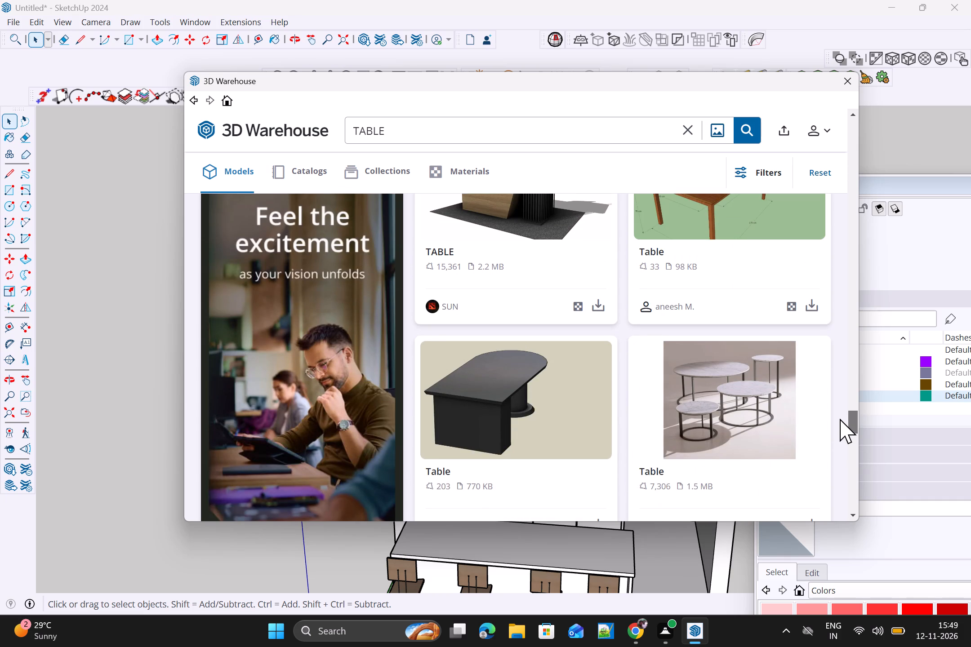
drag(840, 419, 844, 448)
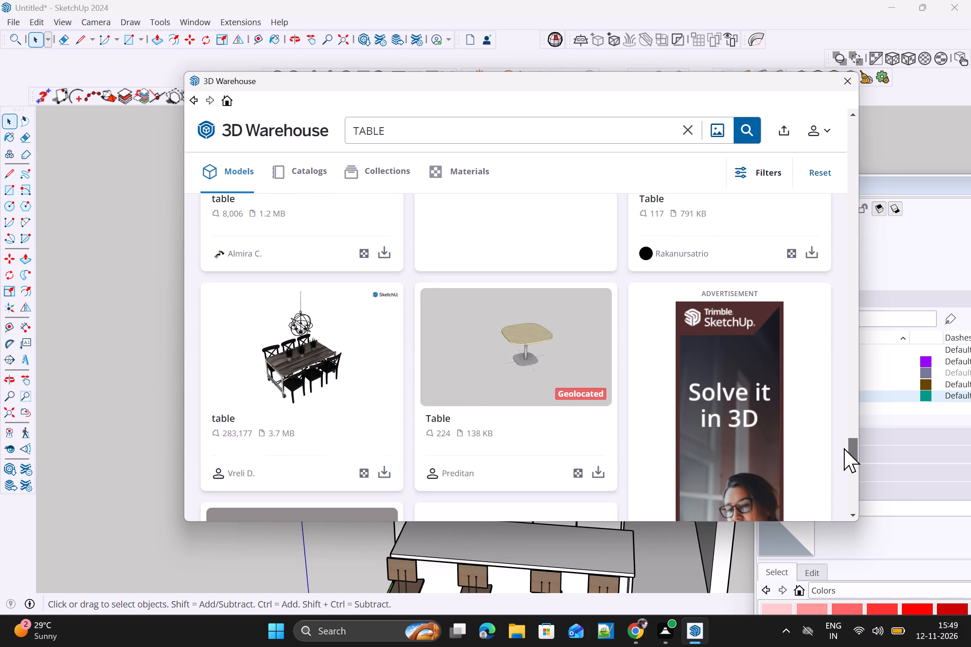
drag(844, 448, 842, 447)
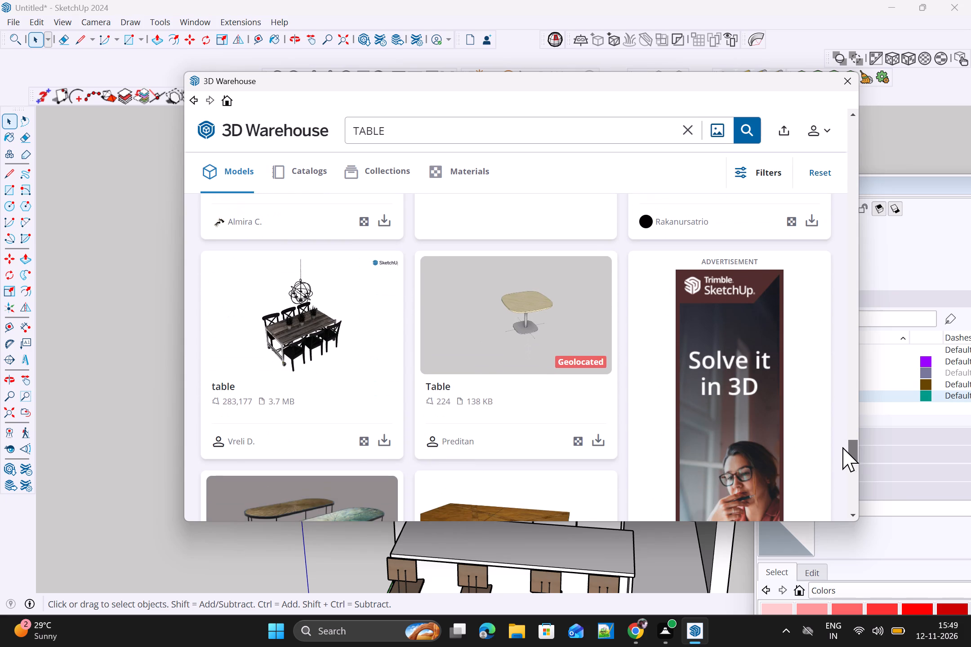
drag(842, 447, 837, 444)
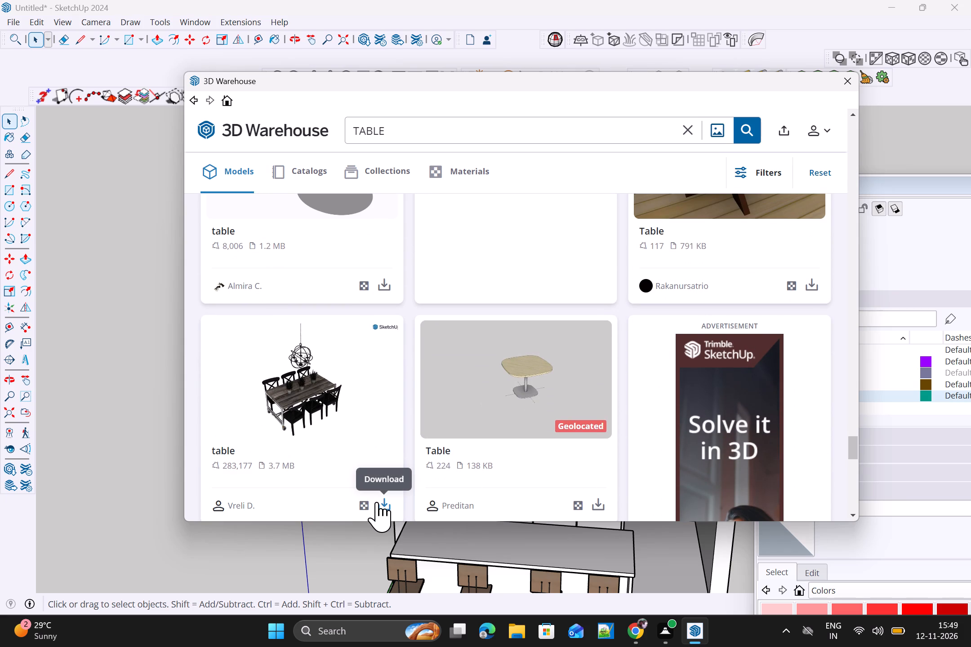
Download the 3.7 MB dark wood dining table with black chairs and a hanging globe light directly into the SketchUp model.
click(378, 502)
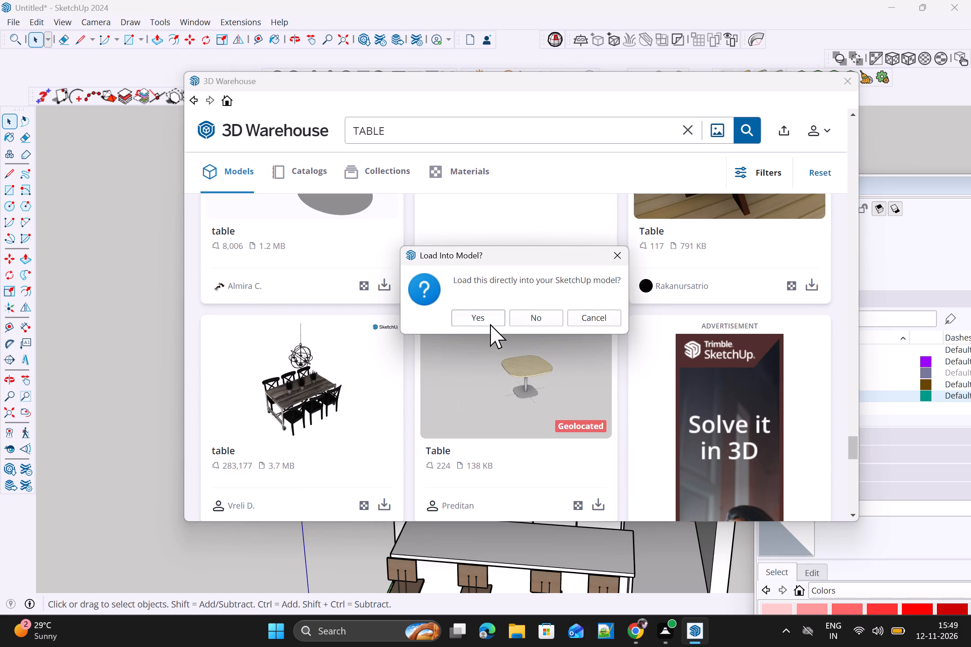
click(490, 324)
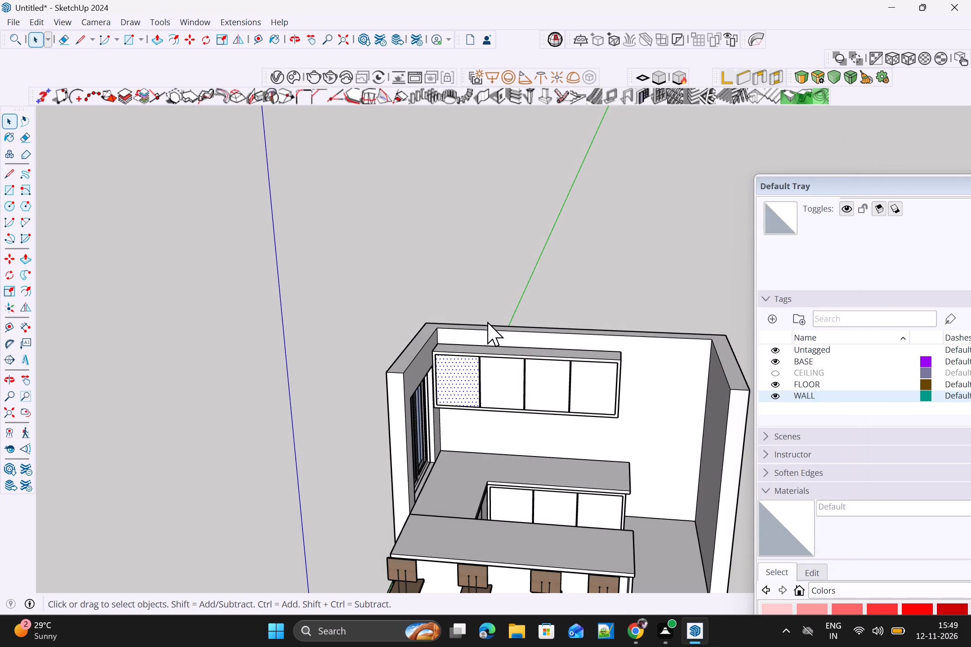
Place the dining table set on the open floor in front of the bar stools, at the room's front edge near the right-hand wall.
scroll(560, 396, down, 9)
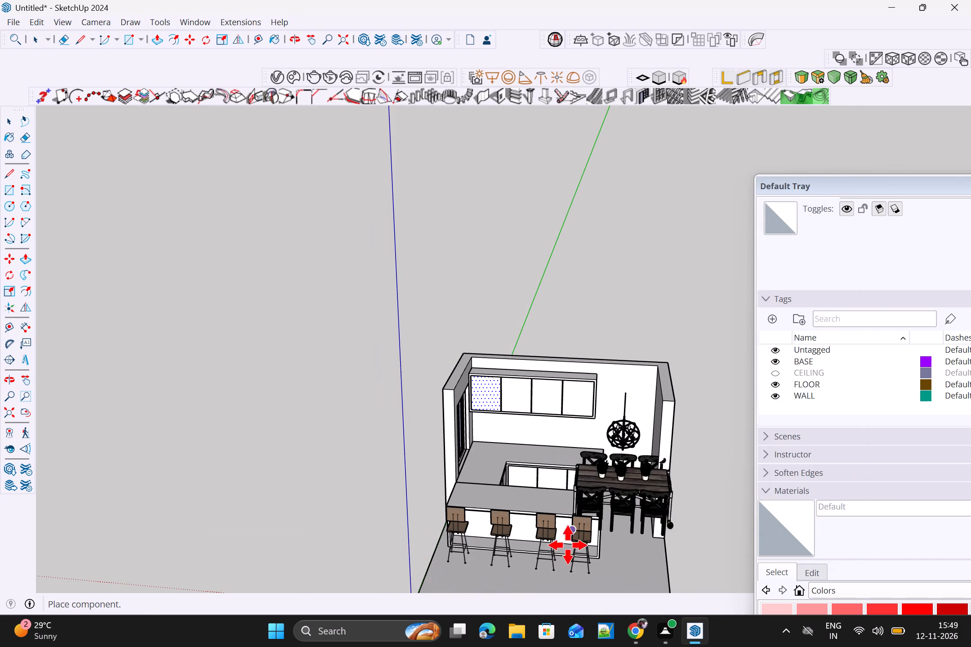
scroll(568, 575, down, 3)
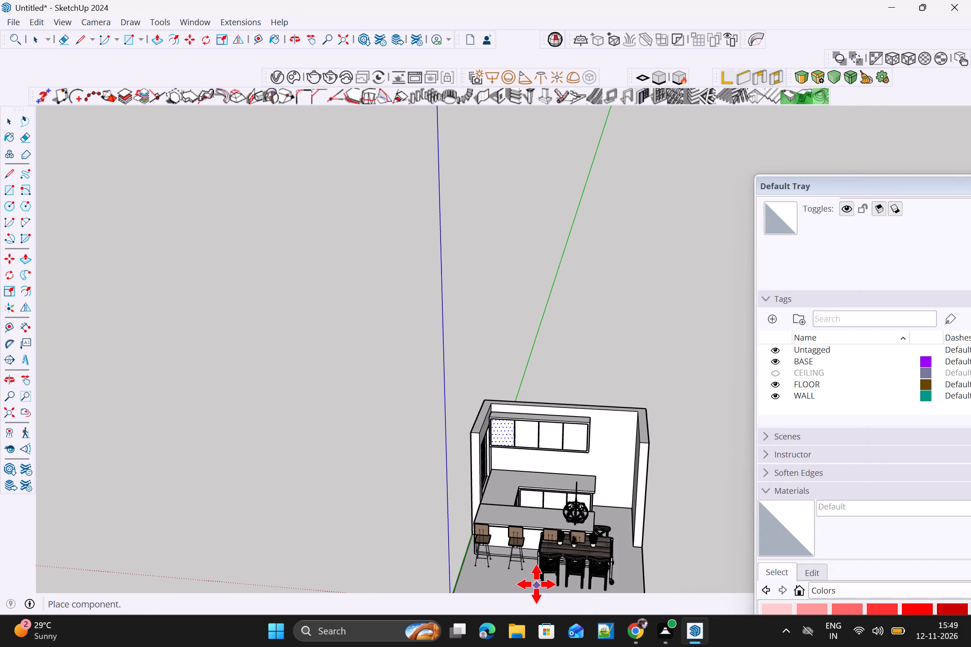
shift+middle_drag(550, 577, 520, 460)
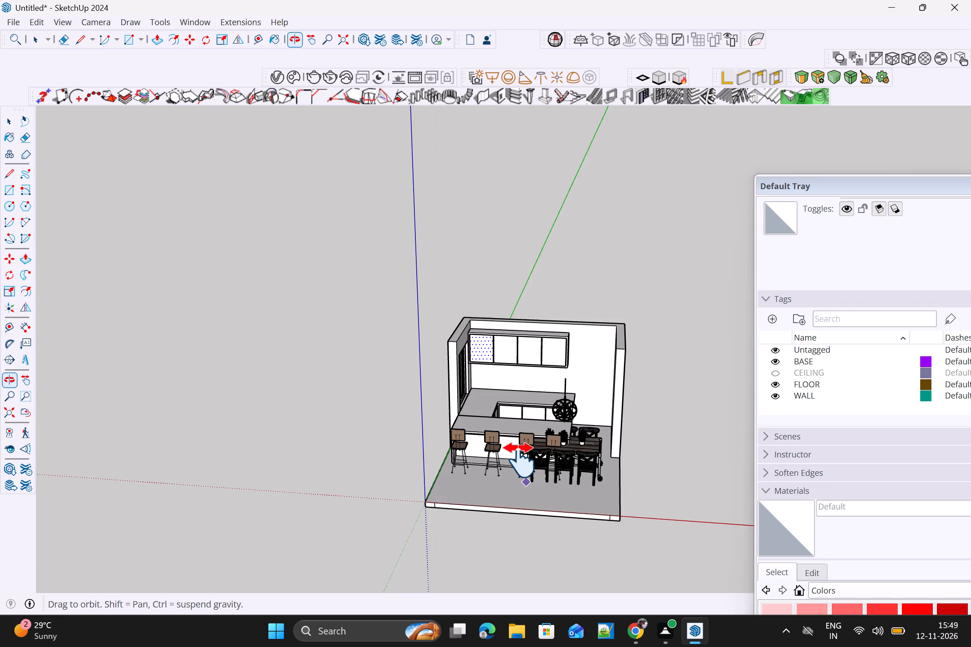
shift+middle_drag(520, 460, 514, 439)
scroll(513, 435, up, 3)
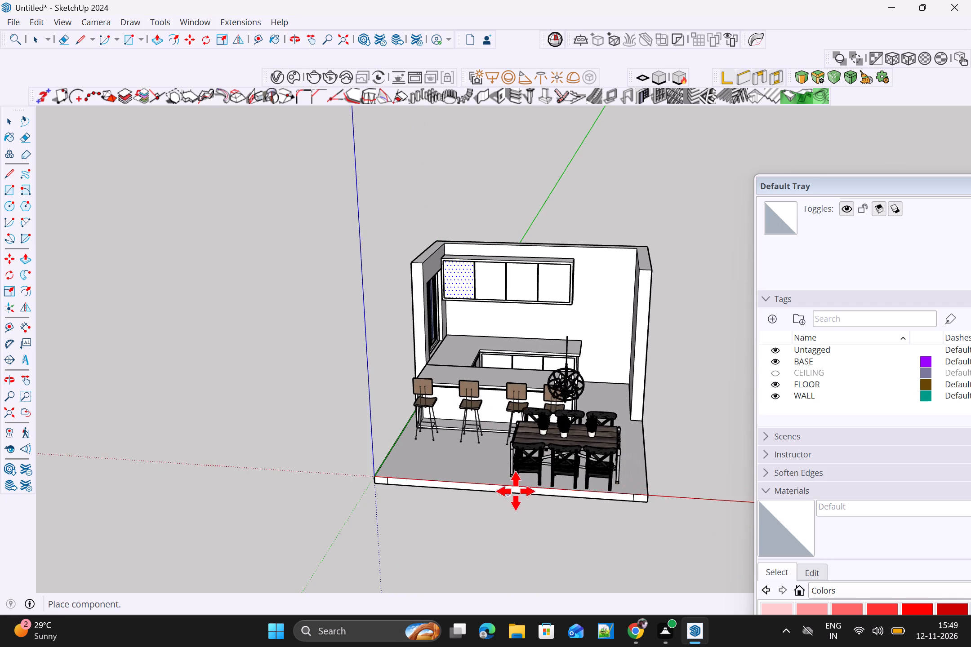
click(526, 486)
scroll(535, 487, down, 4)
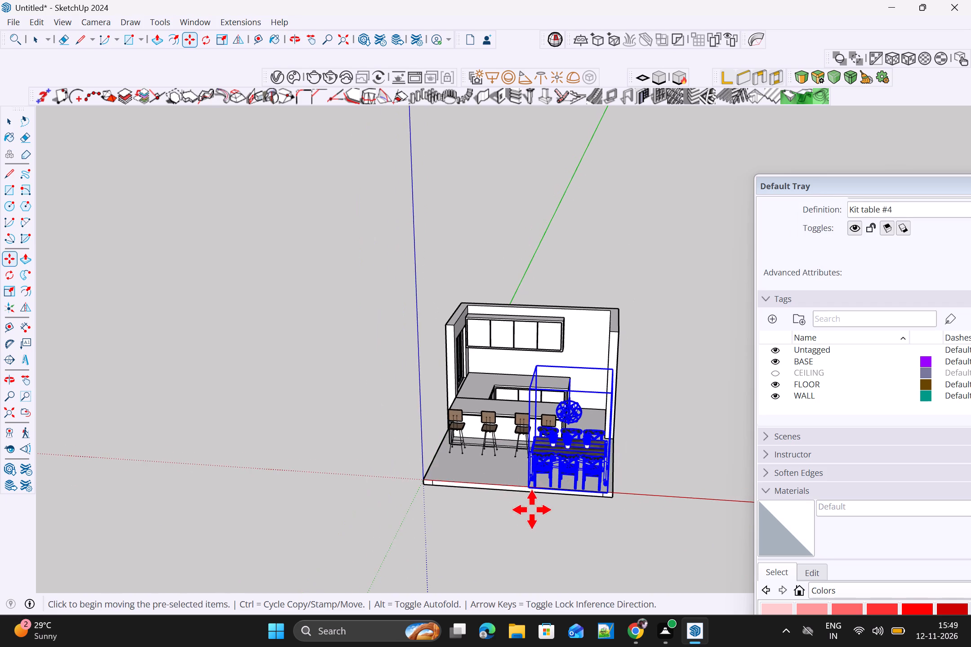
middle_drag(602, 522, 766, 550)
scroll(687, 470, up, 3)
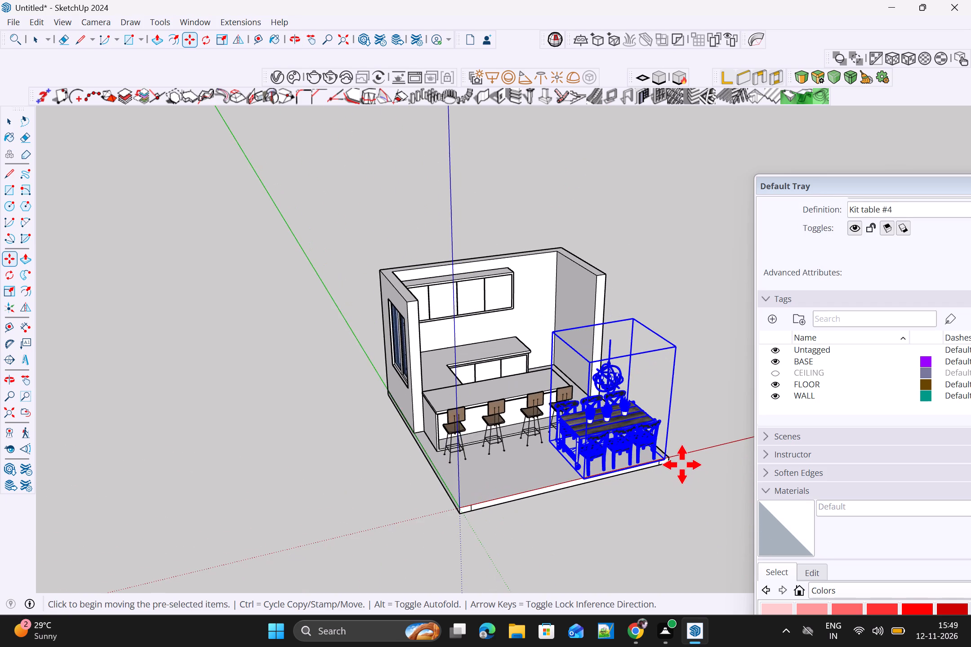
scroll(681, 462, up, 3)
key(space)
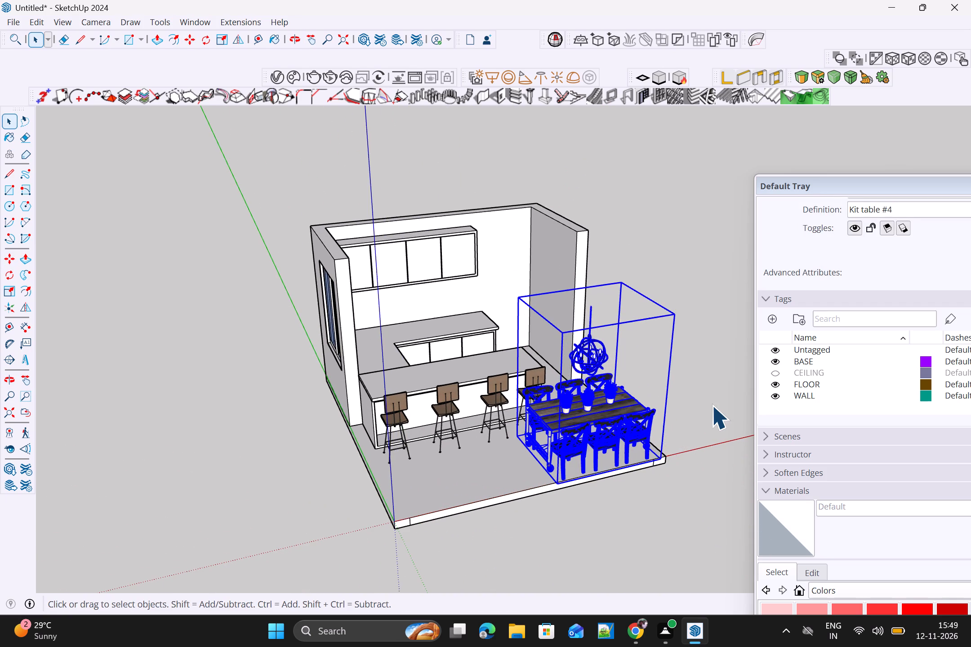
Scale the dining table set narrower along its width, pulling in the side nearest the bar stools.
click(713, 408)
scroll(650, 391, down, 2)
middle_drag(588, 436, 652, 437)
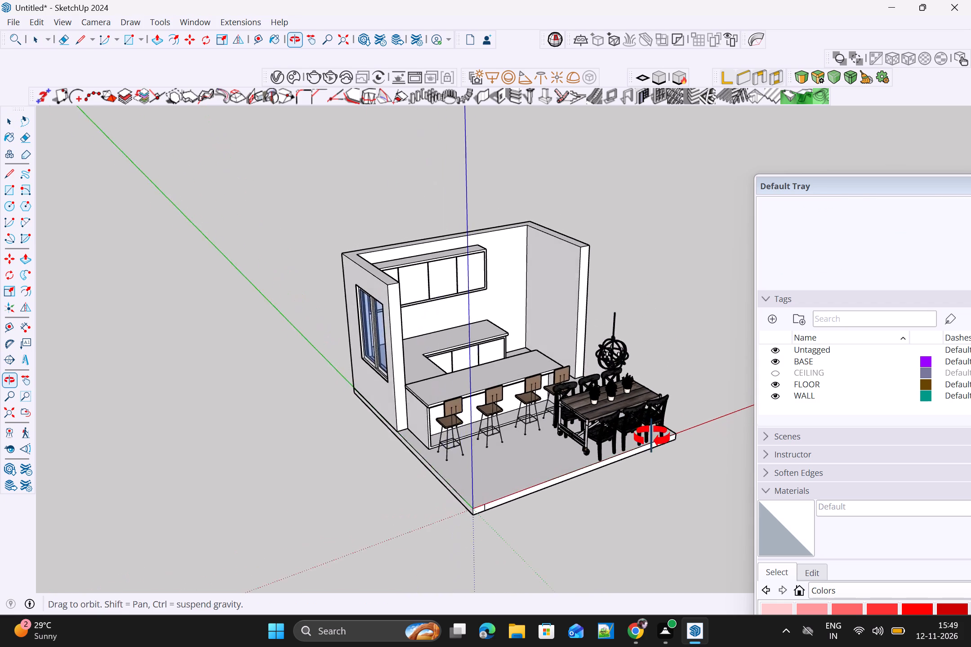
middle_drag(652, 437, 673, 434)
middle_drag(680, 430, 676, 421)
scroll(632, 410, up, 9)
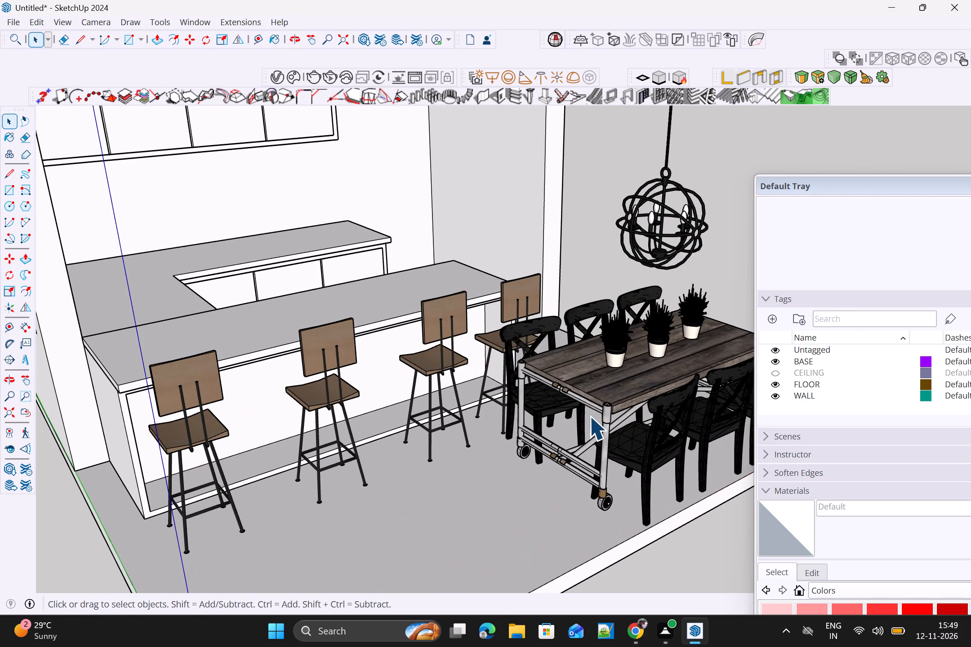
scroll(583, 417, down, 2)
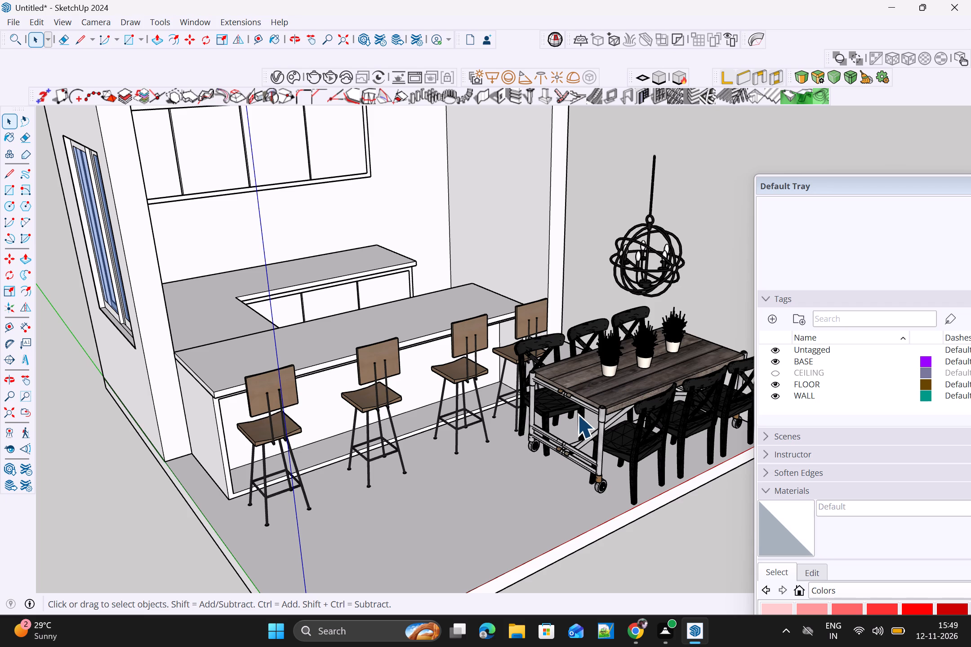
click(588, 410)
click(601, 399)
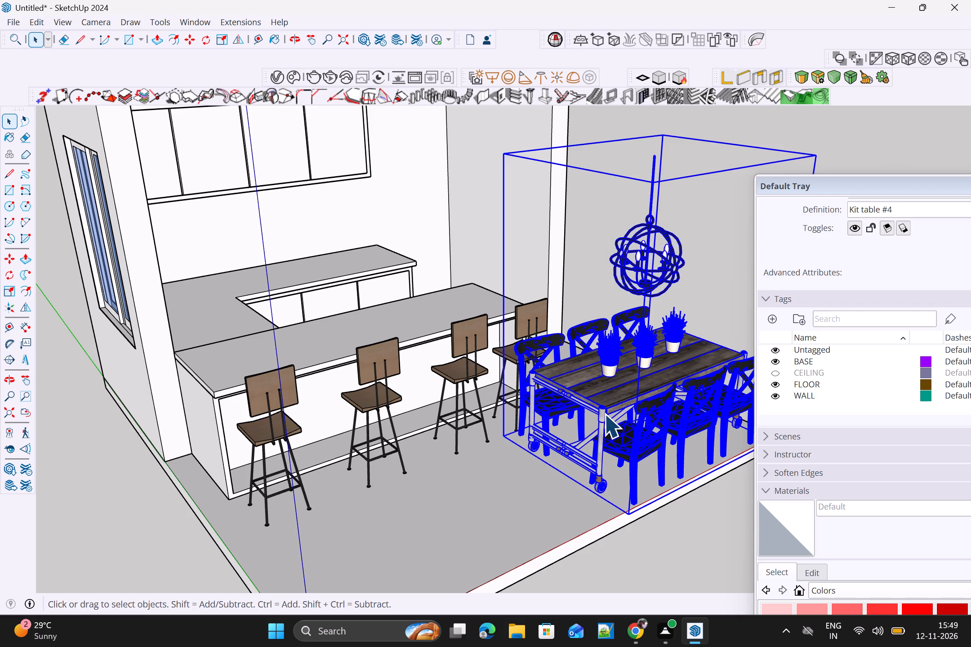
key(s)
key(c)
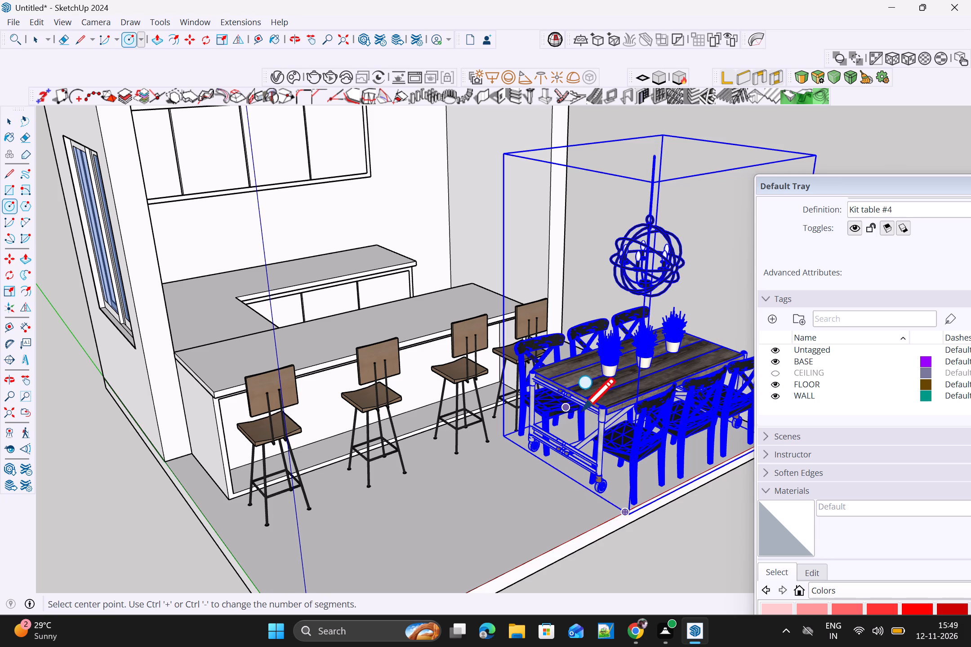
scroll(583, 410, down, 8)
scroll(633, 381, up, 4)
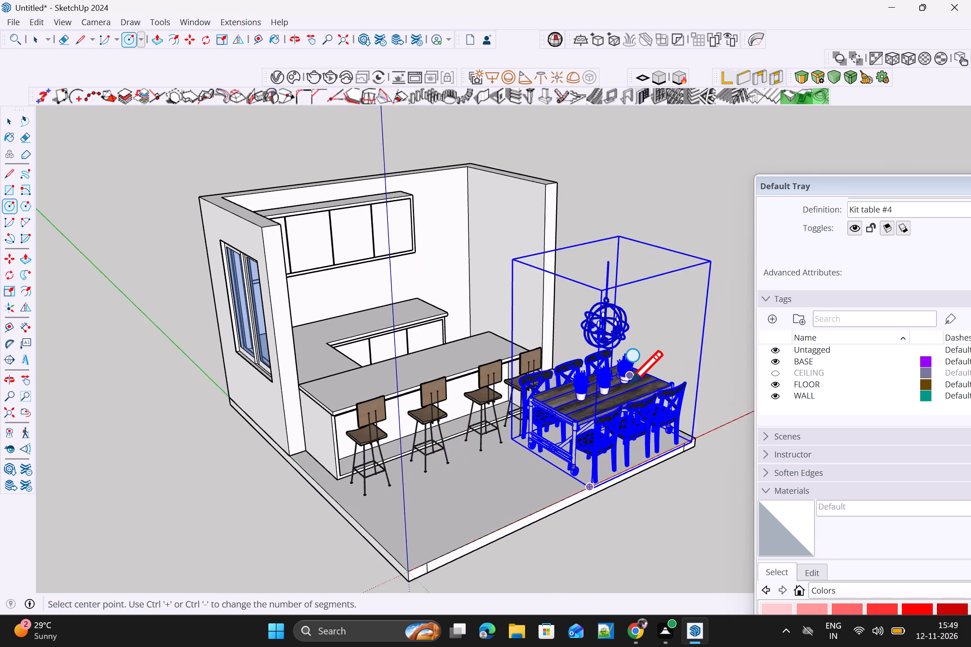
key(space)
middle_drag(669, 417, 481, 458)
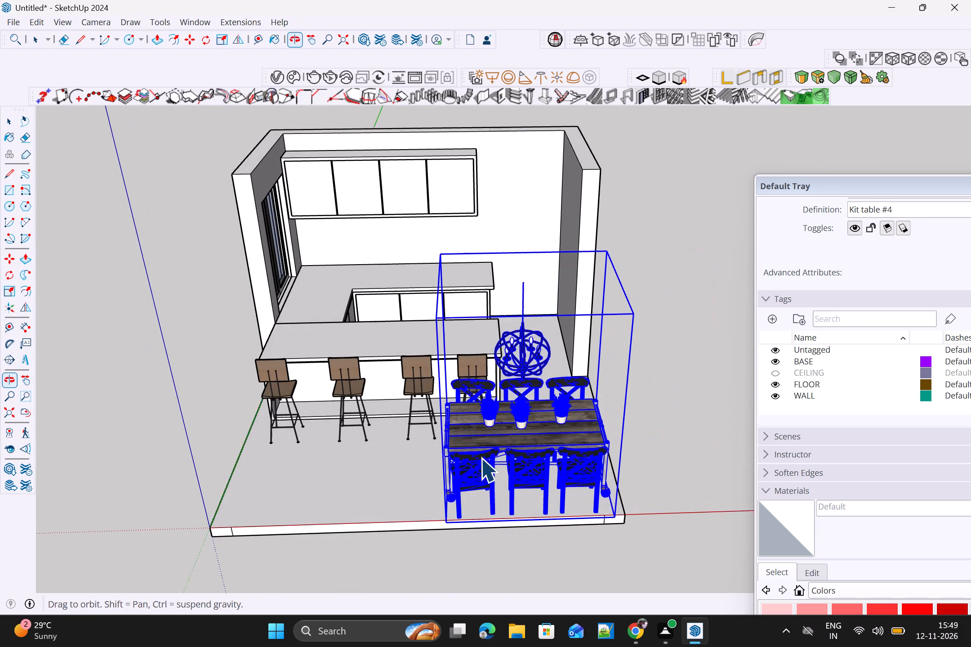
middle_drag(481, 458, 479, 458)
key(s)
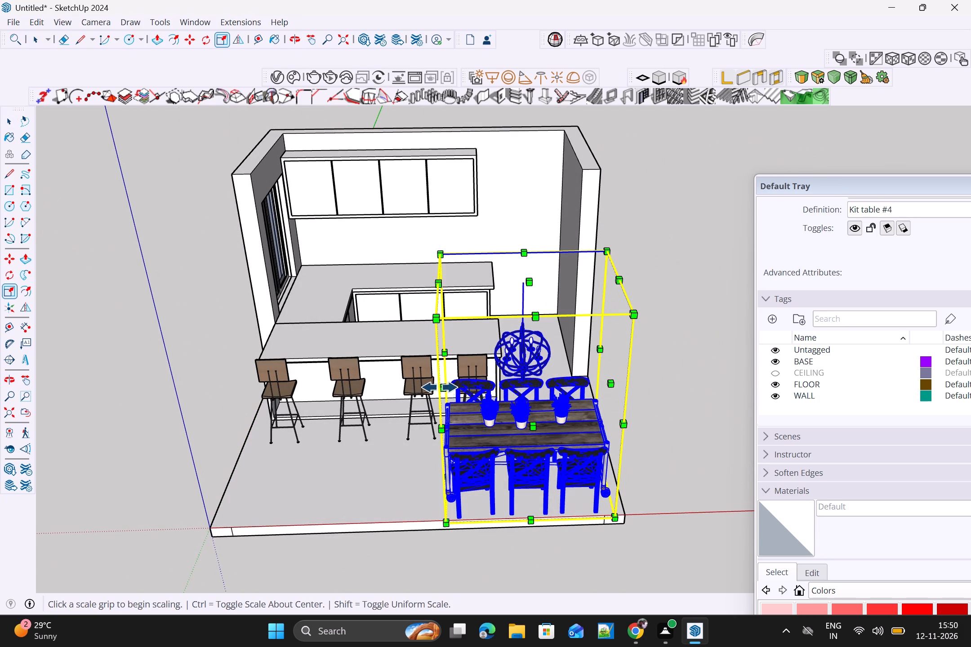
click(443, 386)
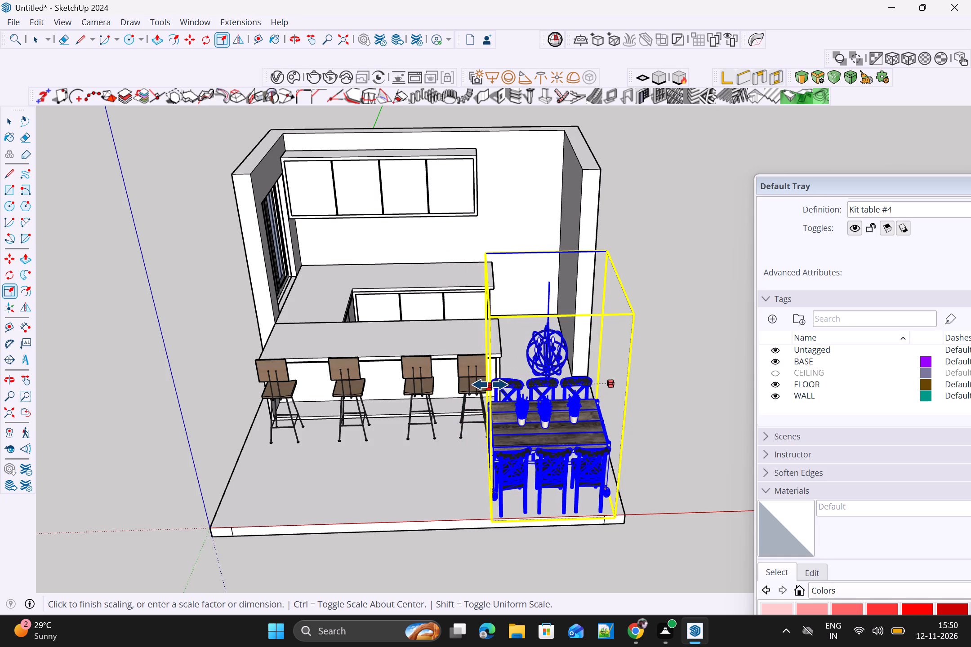
click(502, 388)
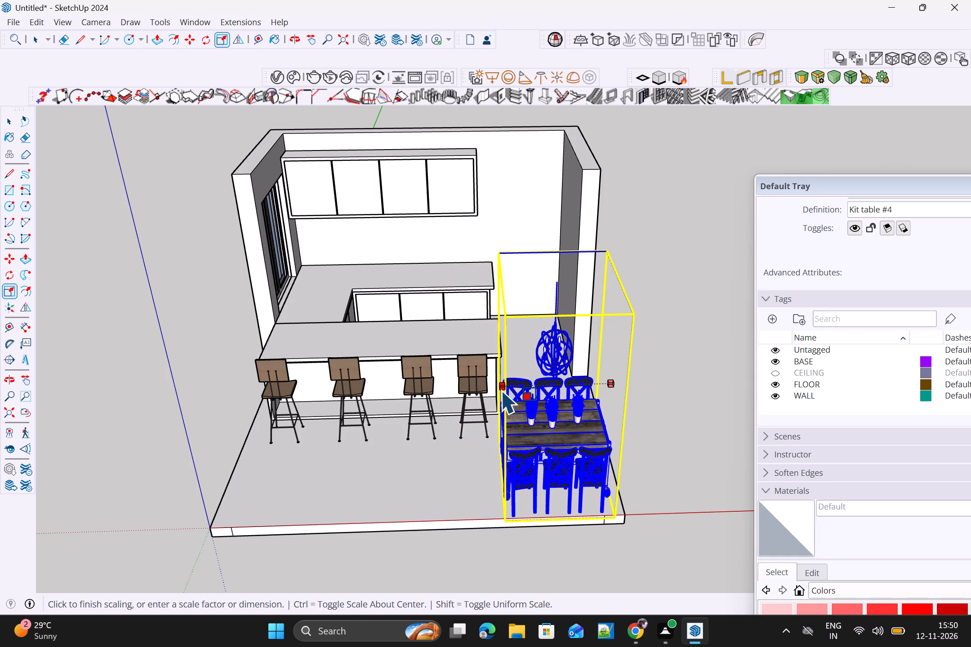
Scale the dining table set slightly shallower by pulling its front face back from the floor's front edge.
click(567, 427)
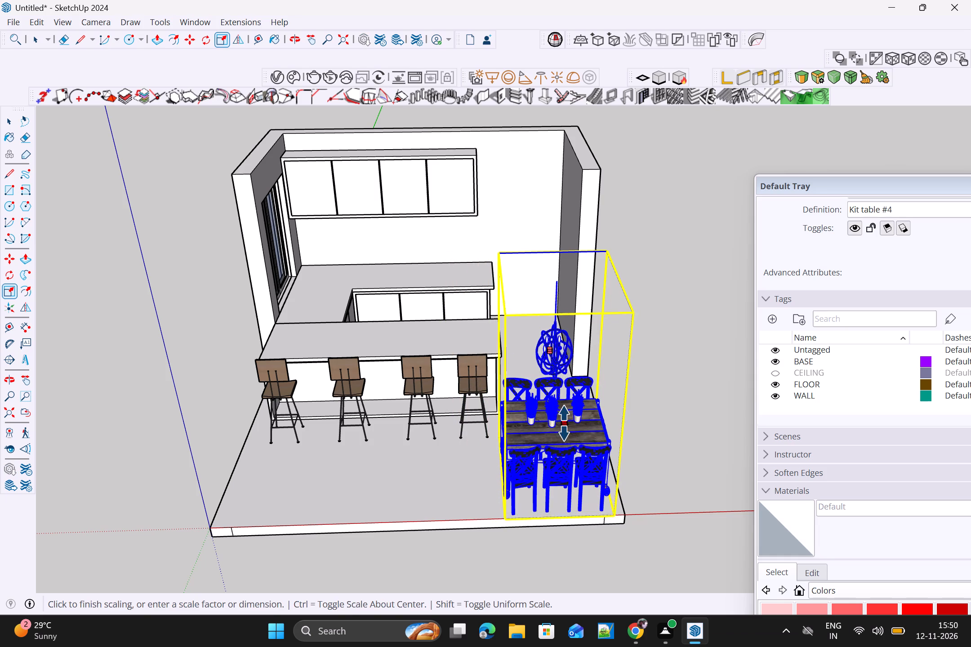
click(563, 411)
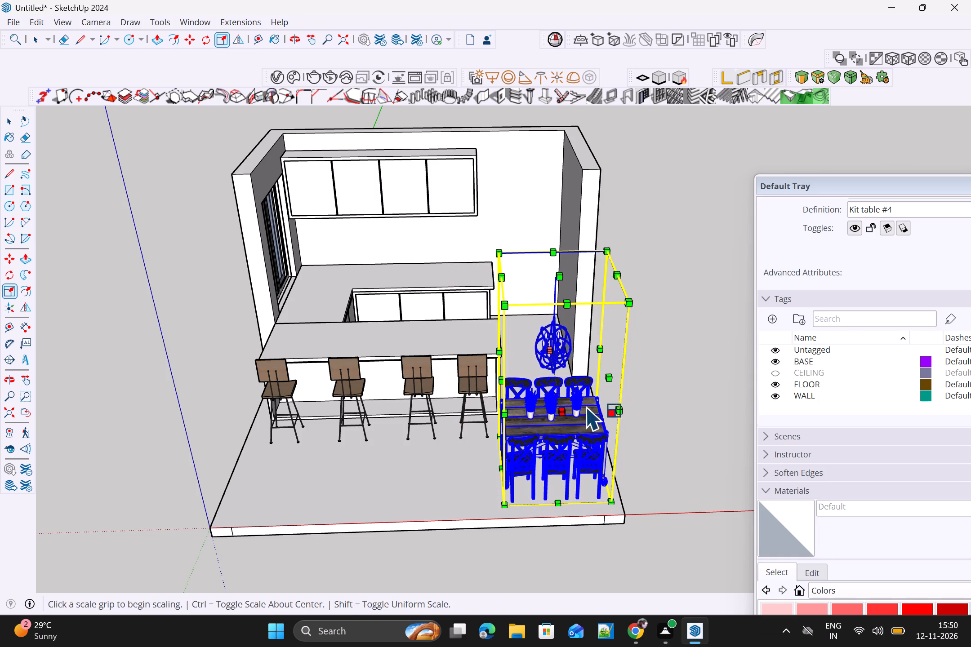
Examine the resized dining set from several sides for its fit against the bar stools and the floor edges.
scroll(645, 413, down, 2)
scroll(677, 448, down, 2)
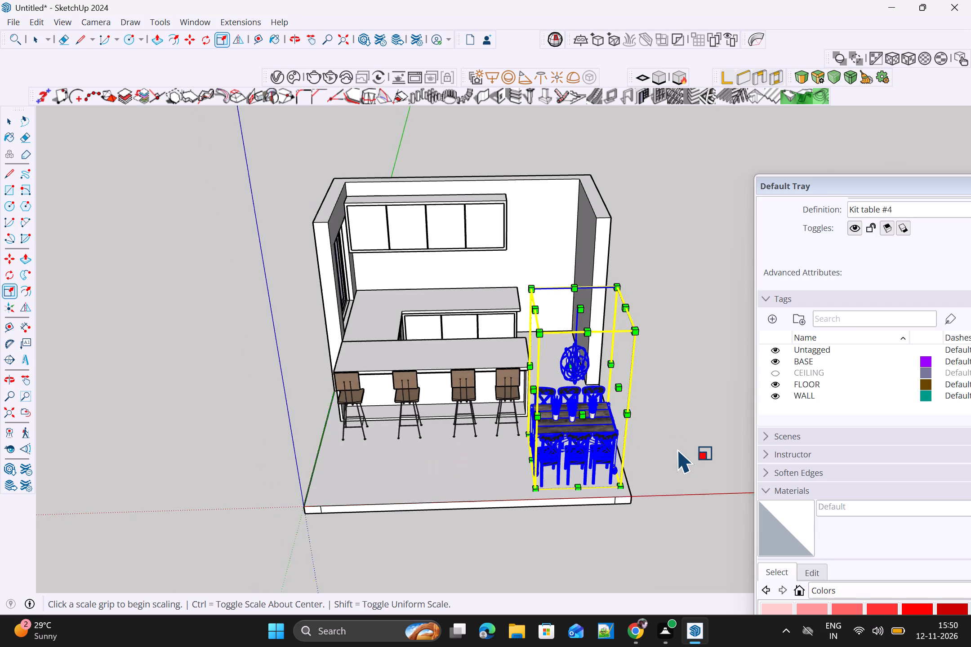
scroll(678, 448, down, 2)
middle_drag(649, 449, 588, 441)
scroll(588, 419, up, 1)
middle_drag(622, 425, 482, 408)
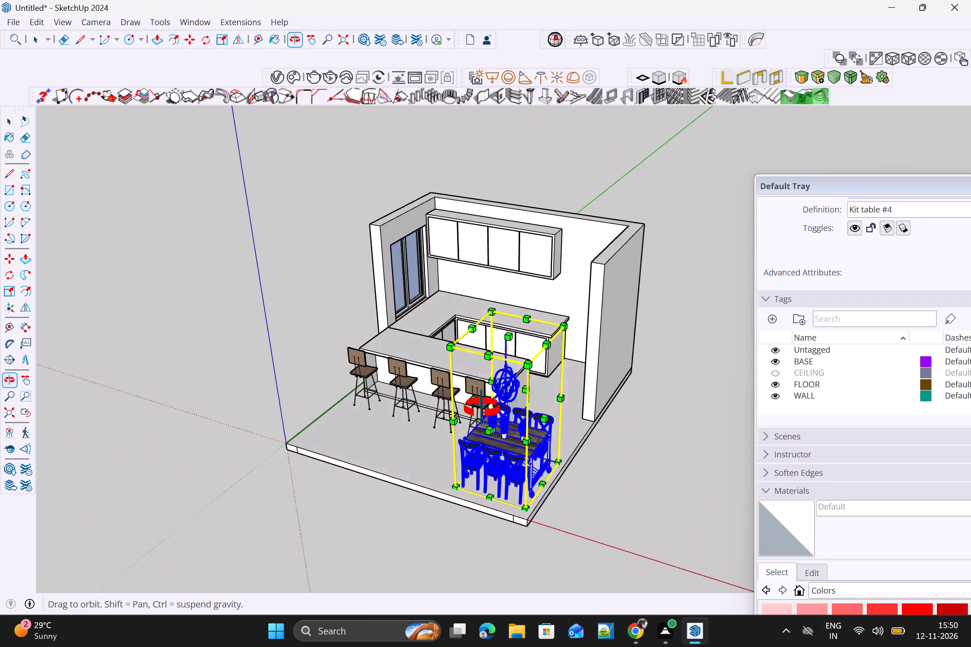
middle_drag(482, 408, 333, 311)
scroll(333, 311, up, 1)
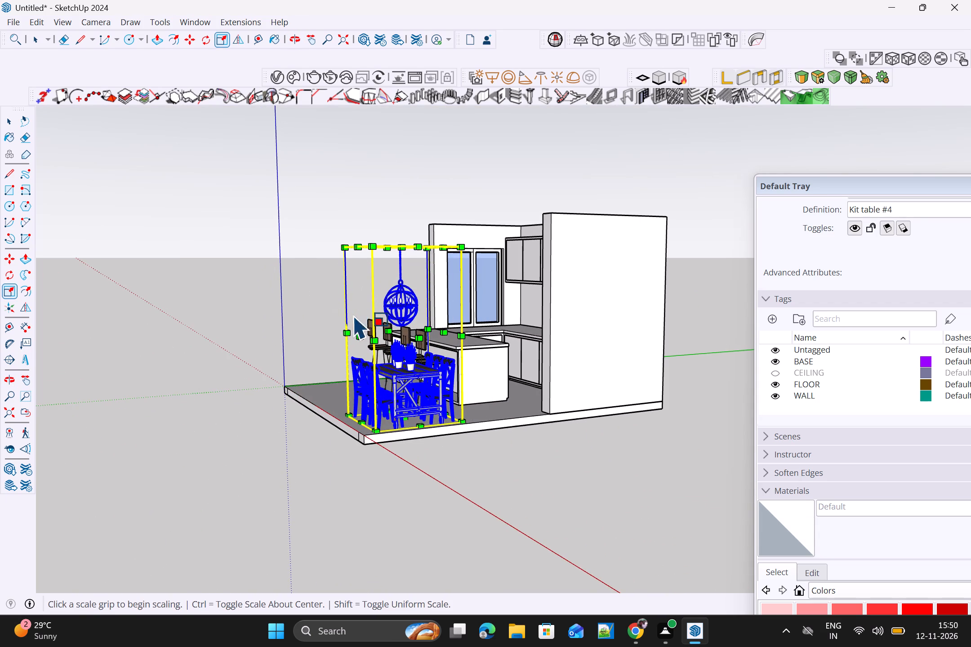
scroll(480, 424, up, 6)
middle_drag(495, 418, 465, 457)
scroll(495, 418, up, 1)
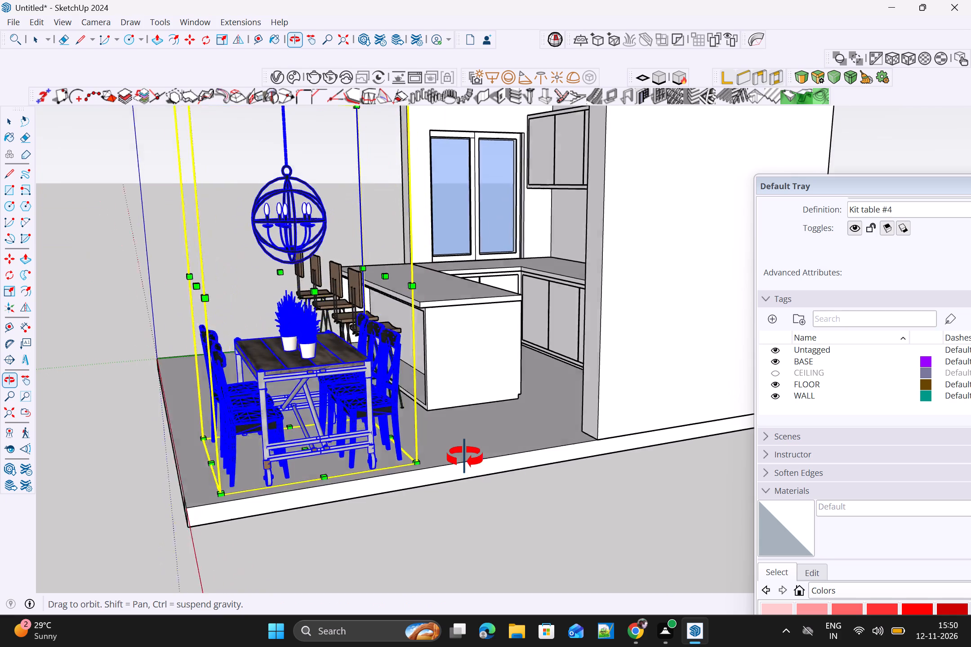
middle_drag(465, 457, 602, 549)
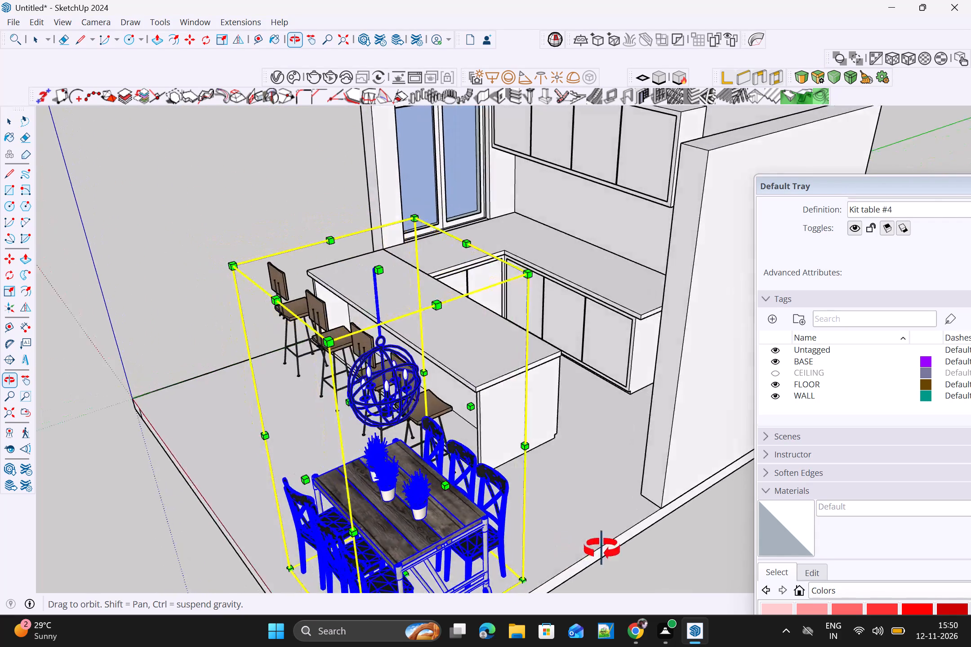
middle_drag(602, 549, 718, 546)
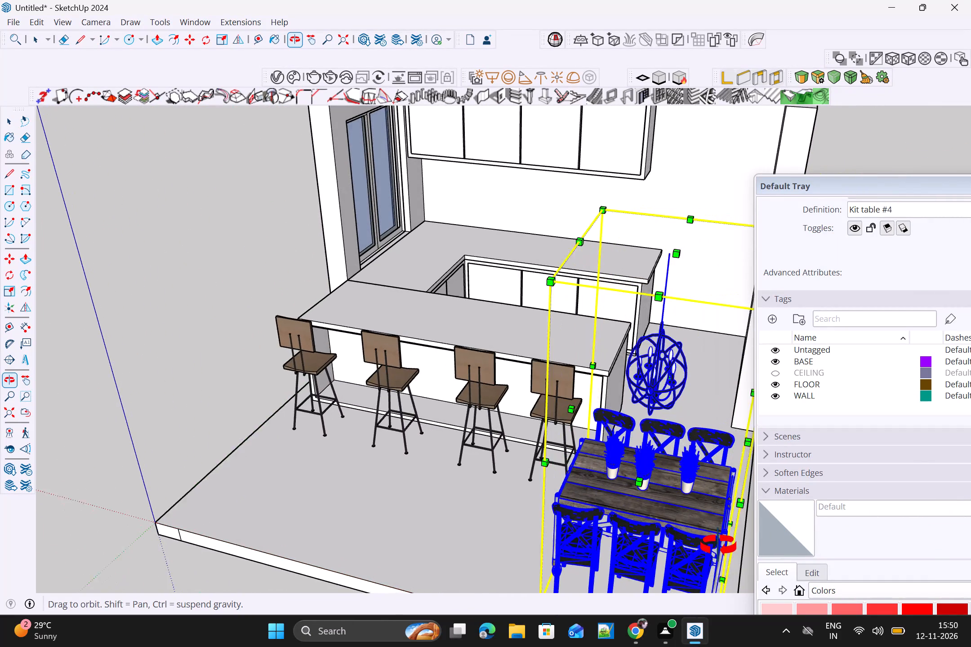
middle_drag(718, 546, 655, 507)
middle_click(655, 507)
scroll(639, 508, up, 1)
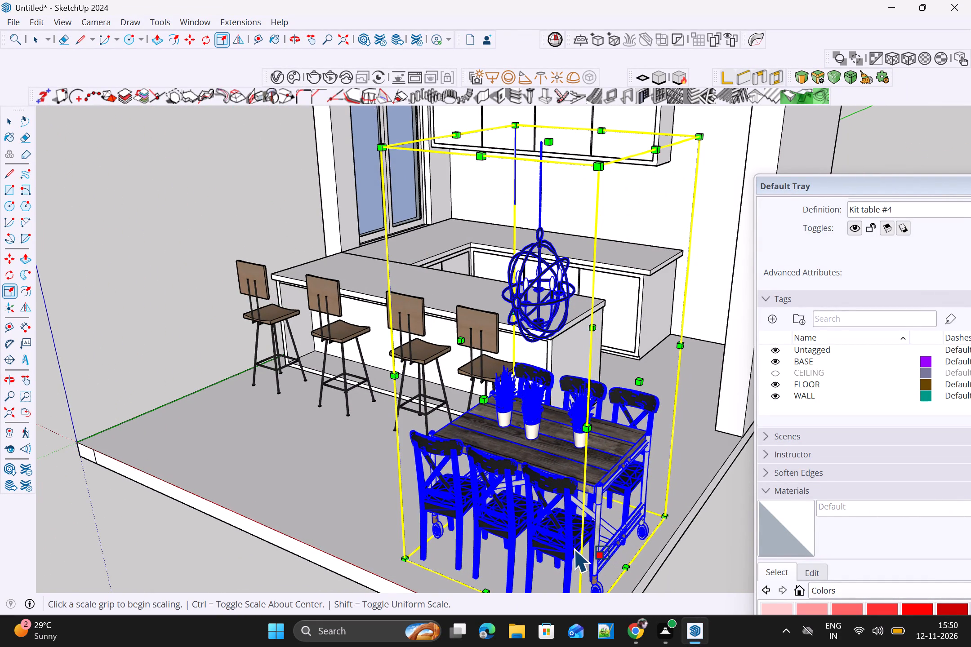
Move the dining set by its rear floor corner into the open front corner of the floor, farther from the bar stools.
key(m)
scroll(624, 524, down, 2)
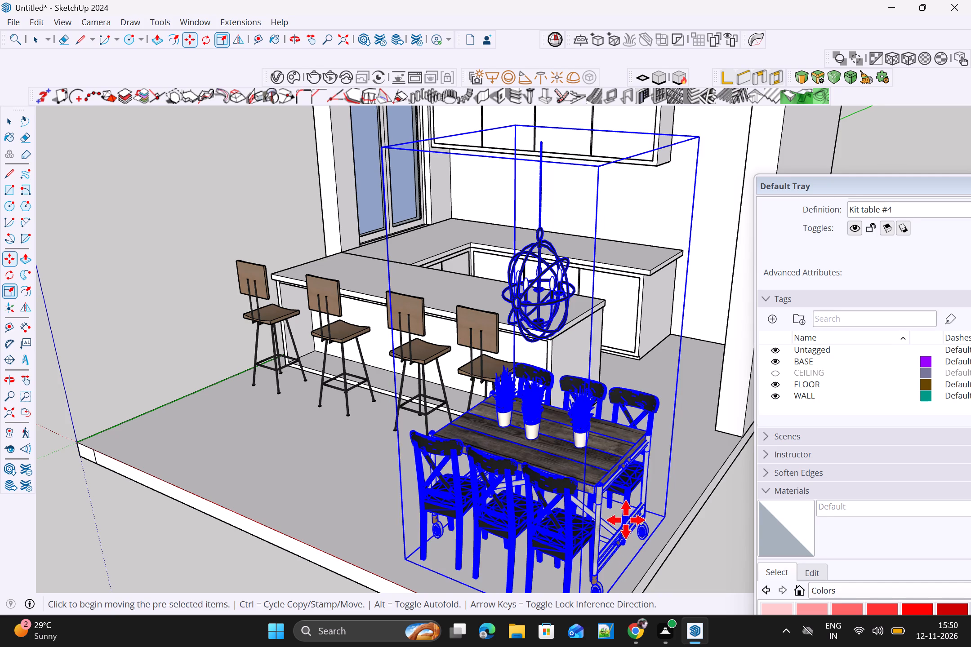
click(662, 518)
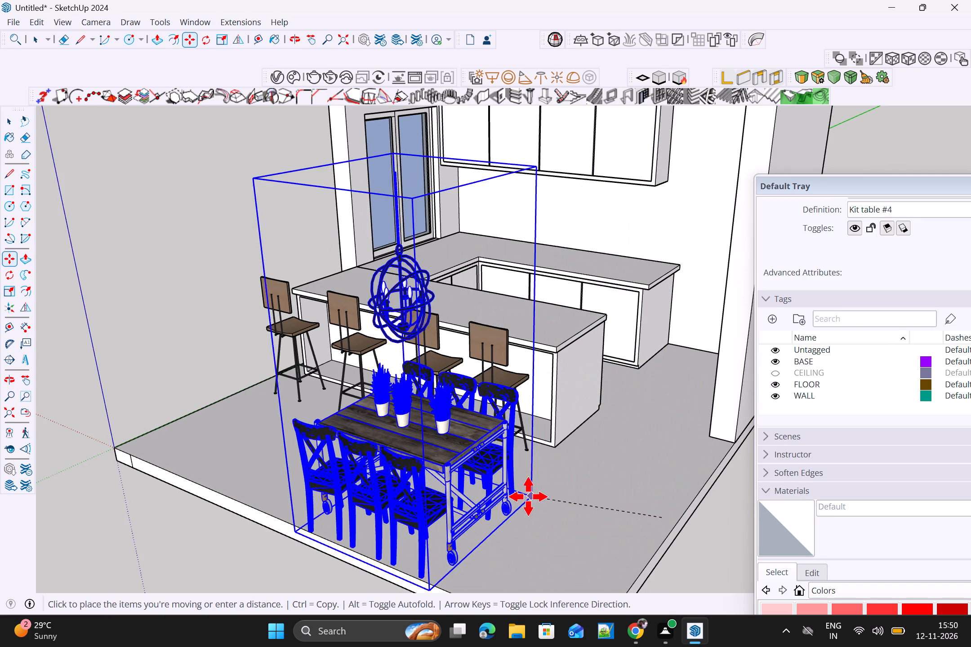
scroll(543, 496, down, 3)
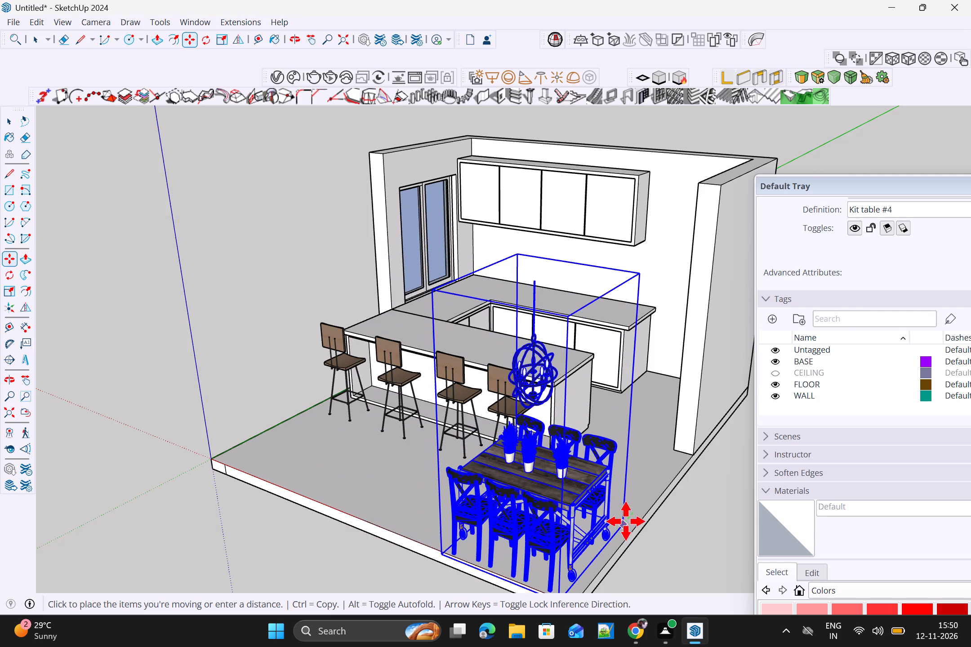
scroll(628, 524, up, 2)
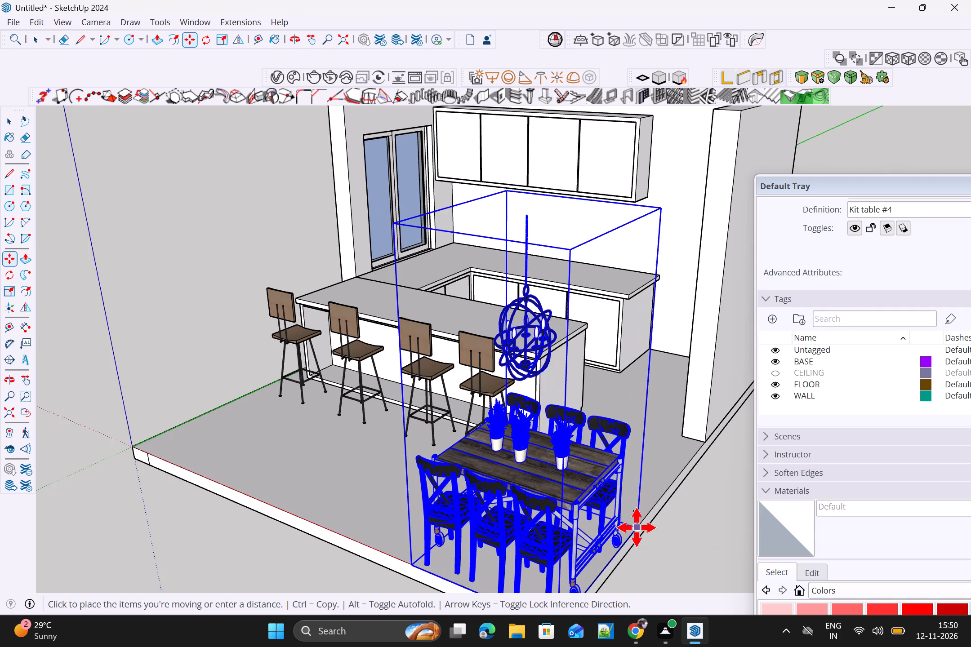
click(637, 523)
scroll(673, 524, down, 3)
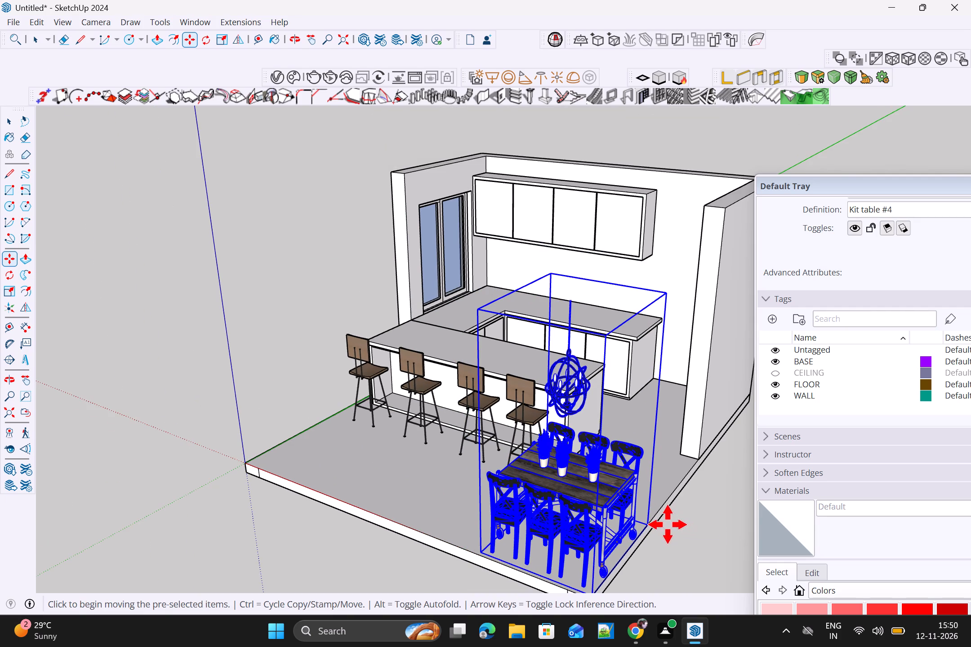
key(space)
click(716, 529)
Scale the whole dining set down slightly and uniformly from its side nearest the bar stools.
scroll(693, 527, down, 2)
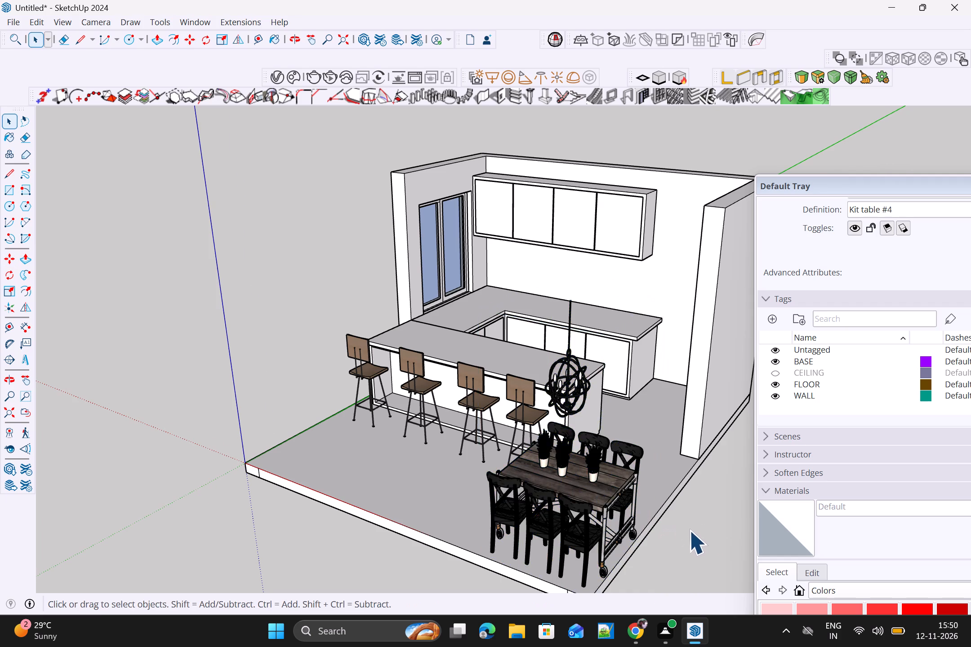
scroll(689, 530, down, 2)
middle_drag(559, 501, 811, 538)
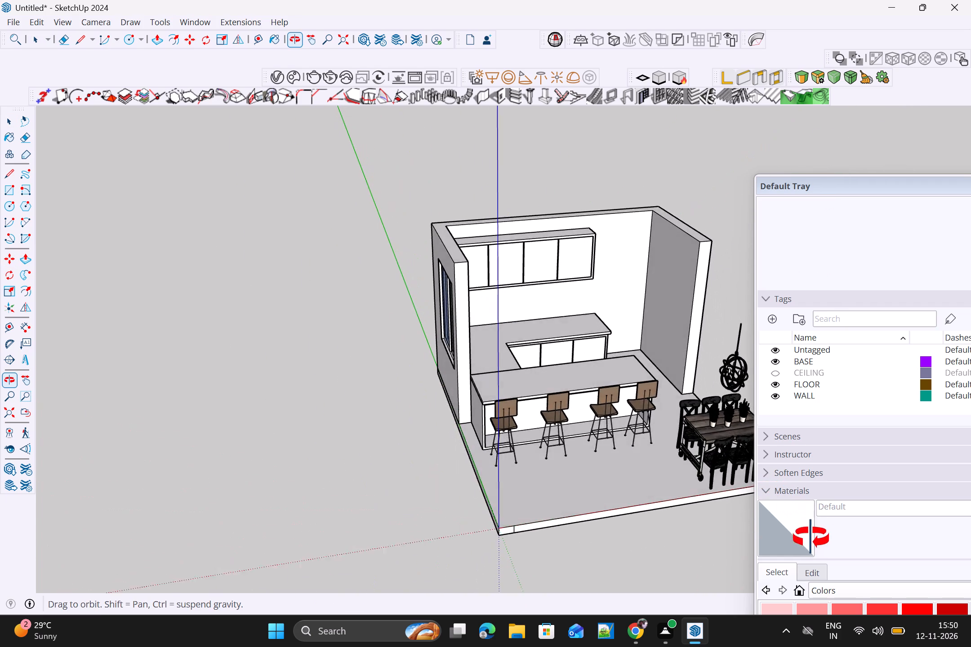
middle_drag(811, 538, 690, 602)
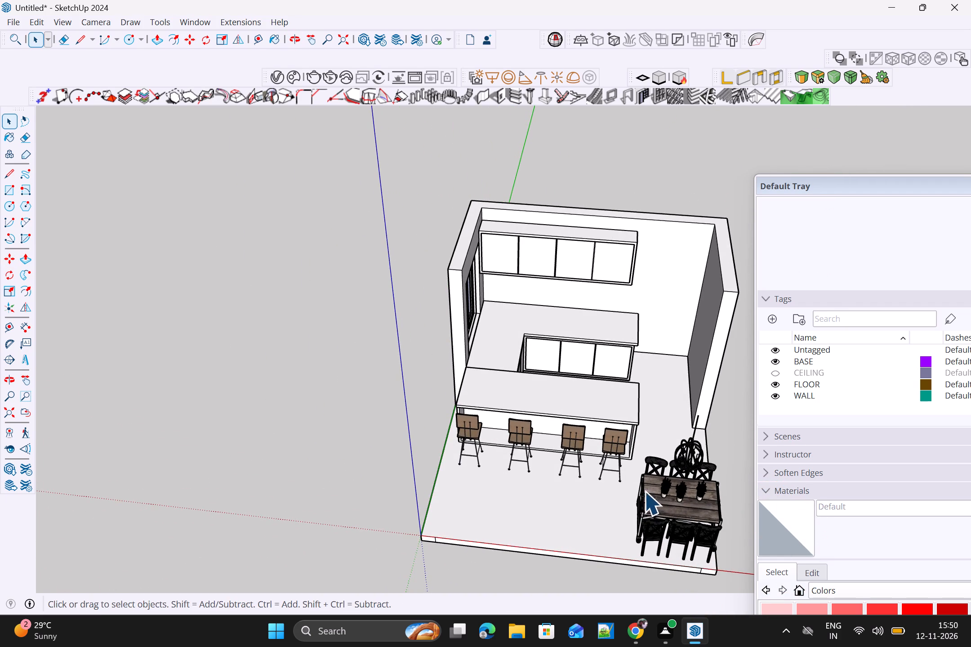
click(657, 491)
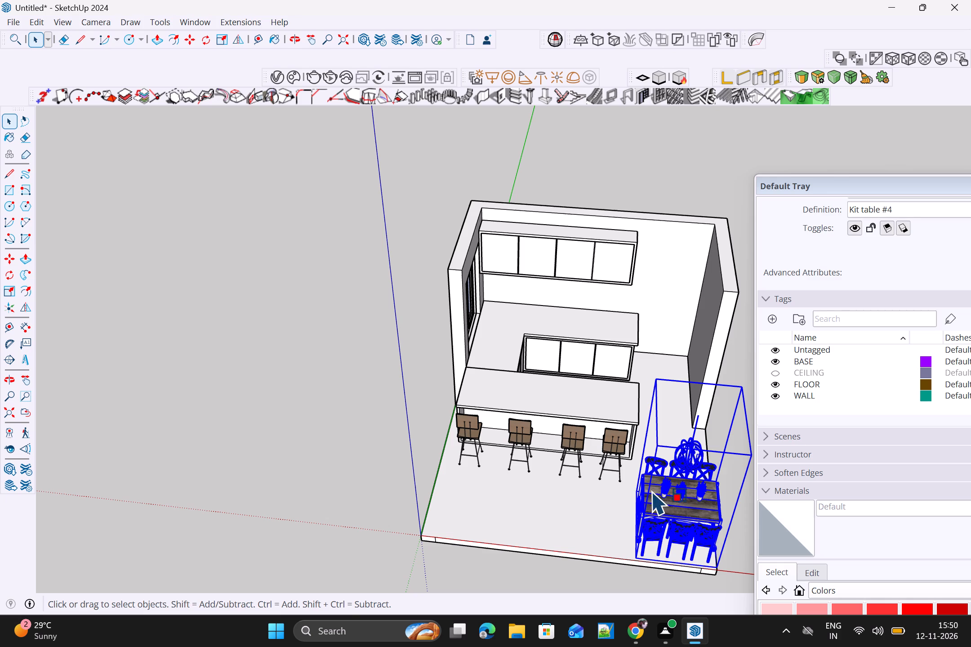
key(s)
scroll(631, 486, up, 5)
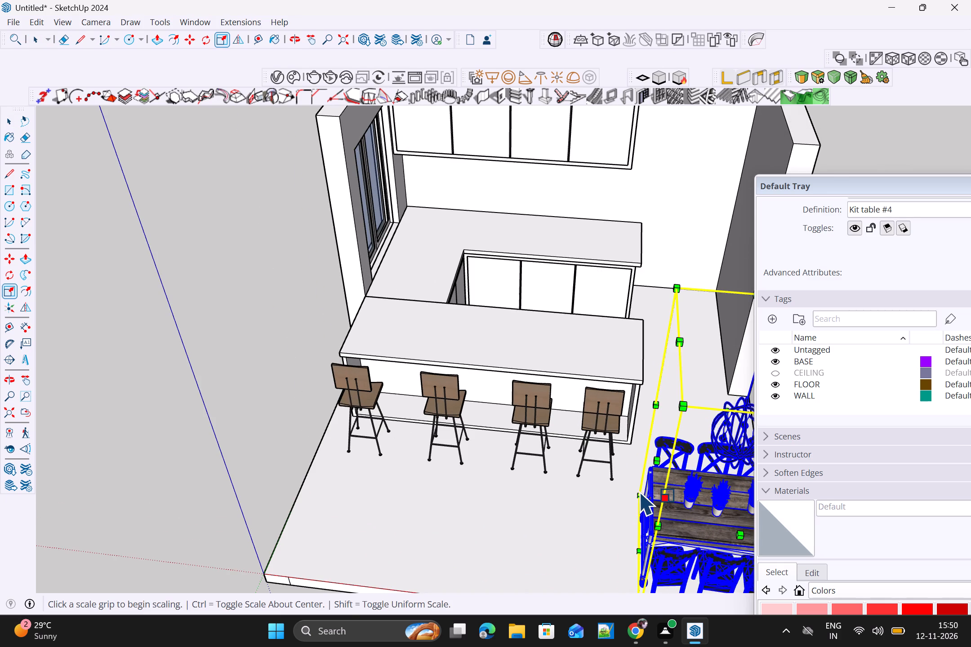
click(640, 494)
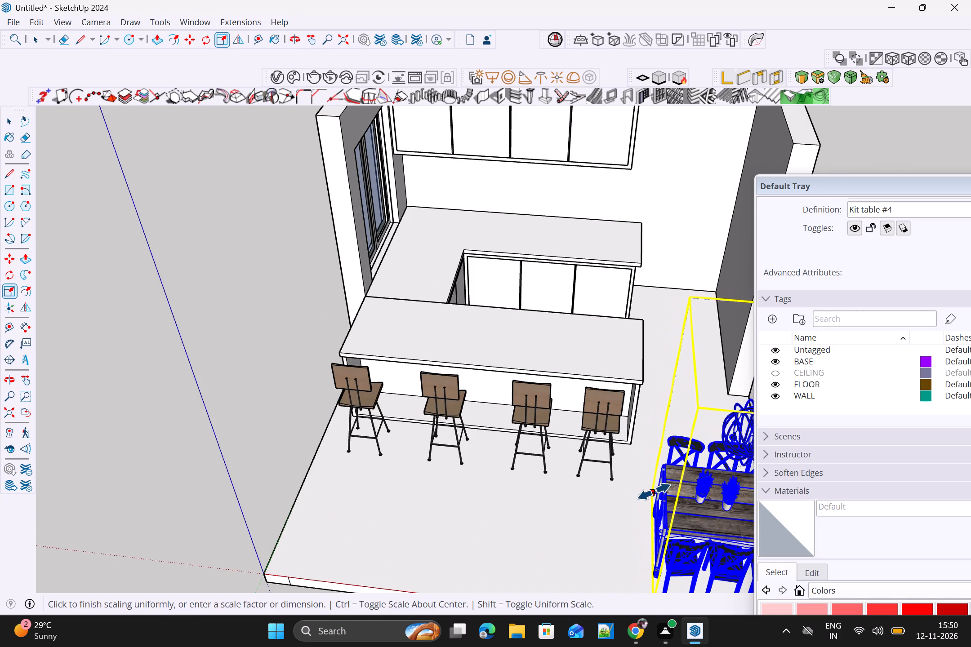
click(662, 495)
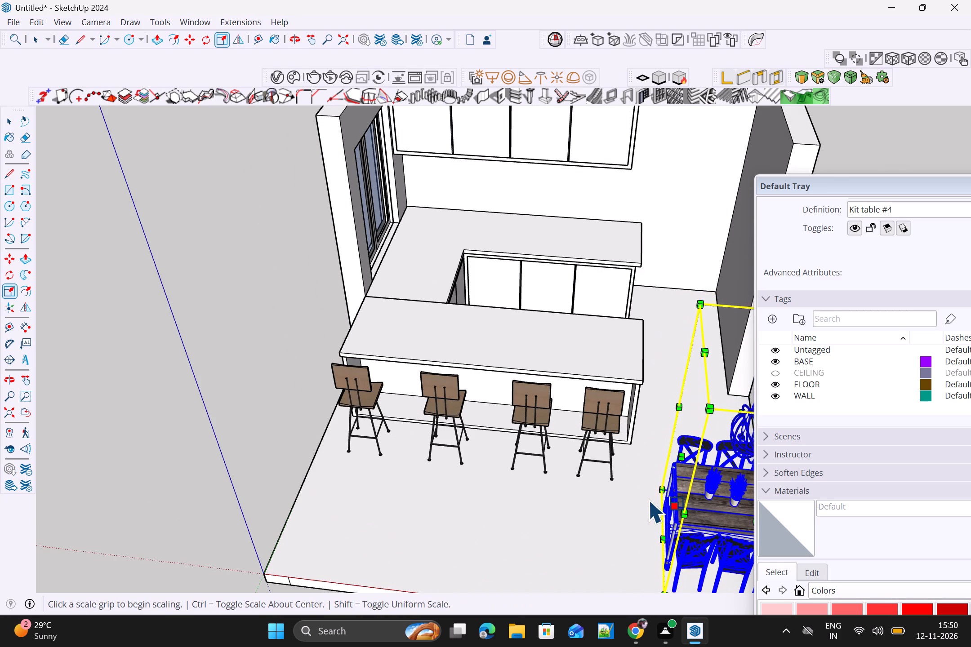
scroll(645, 505, down, 4)
key(space)
scroll(642, 516, down, 3)
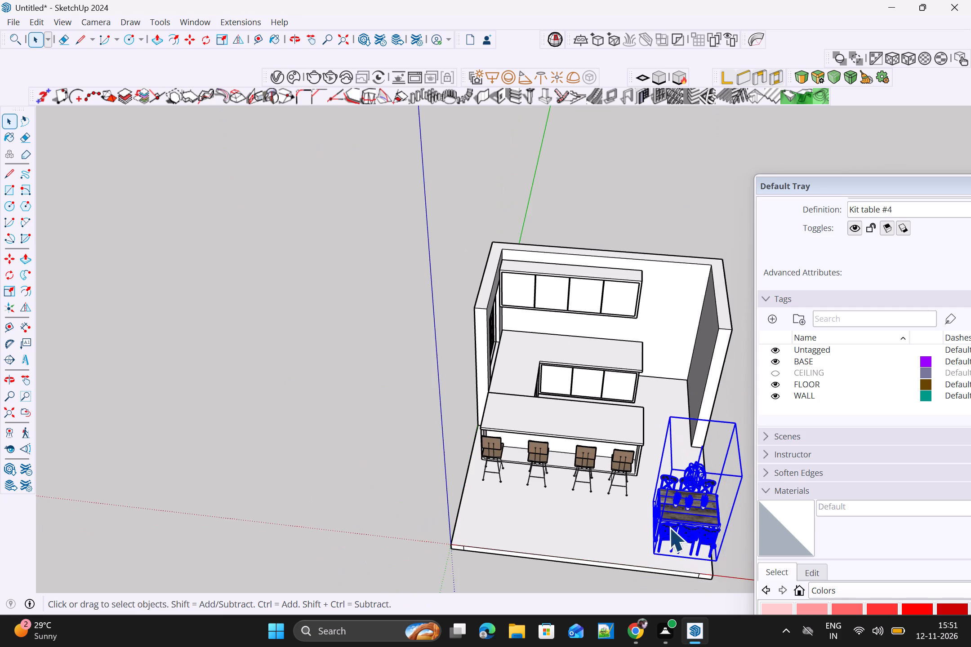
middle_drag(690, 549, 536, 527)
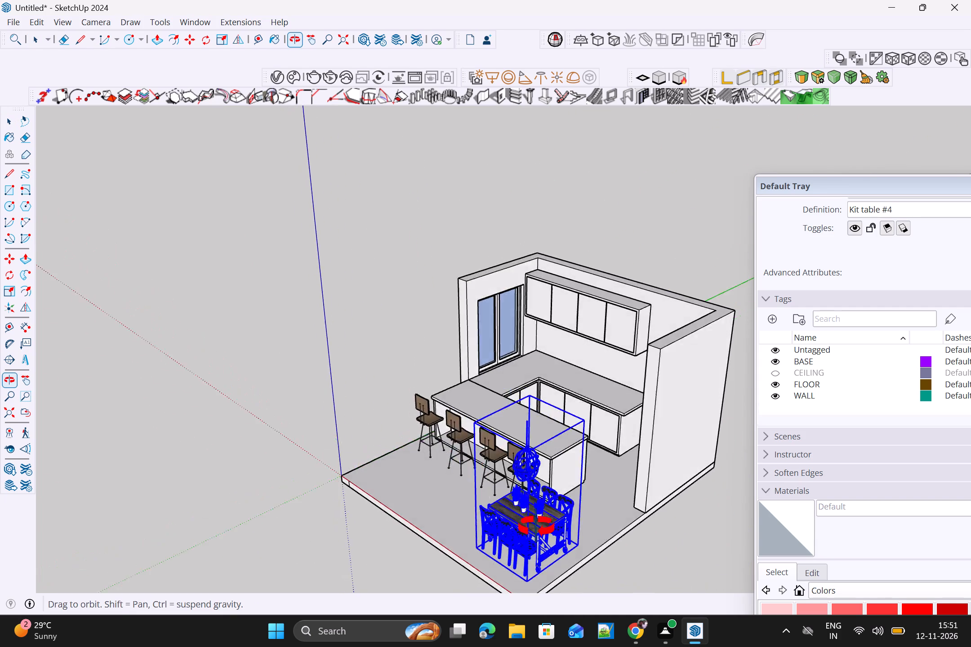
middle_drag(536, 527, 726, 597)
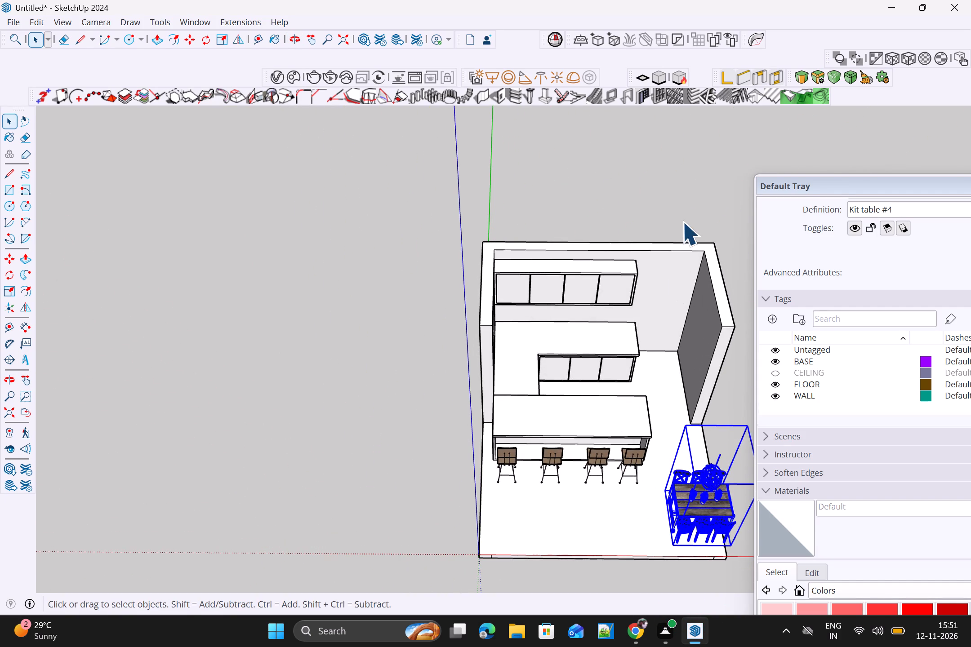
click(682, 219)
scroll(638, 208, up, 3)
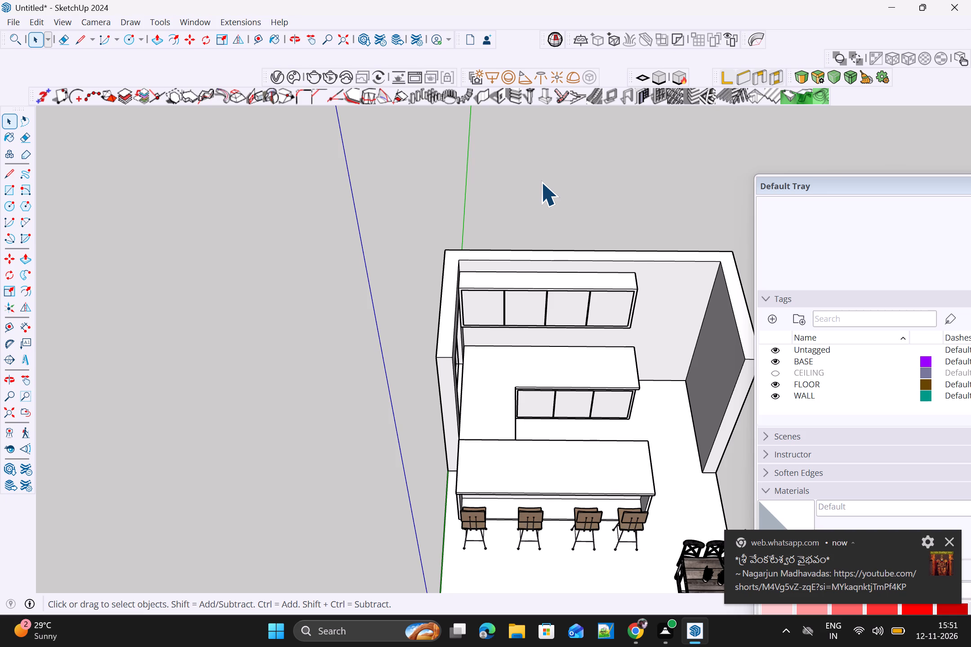
Move the dining table set down by its bottom corner nearest the bar stools so that it rests on the floor.
scroll(462, 288, down, 3)
middle_drag(497, 336, 511, 346)
middle_drag(512, 347, 513, 154)
scroll(538, 265, up, 1)
scroll(627, 356, up, 2)
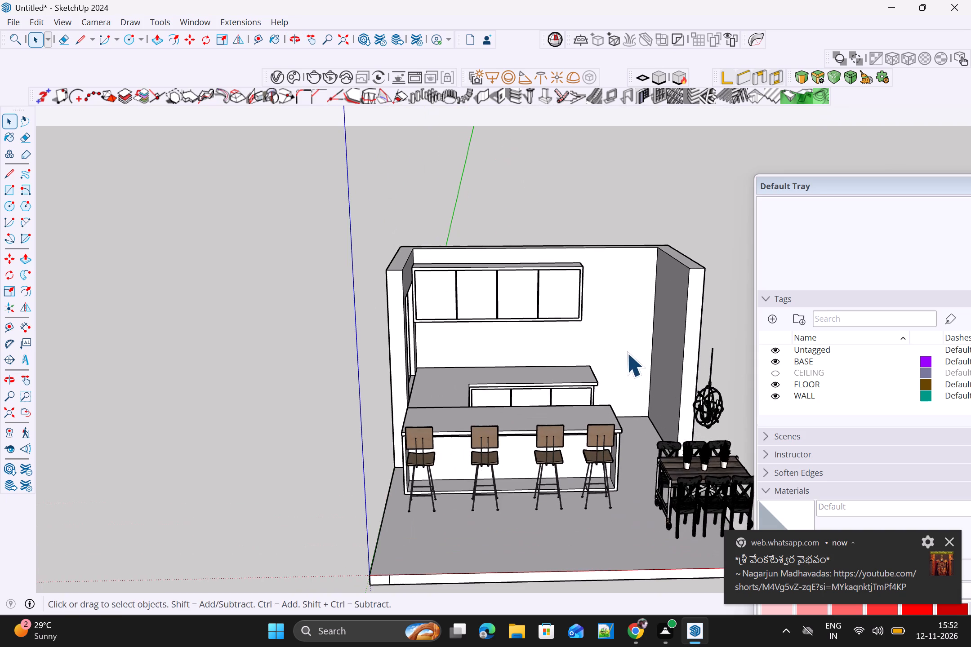
middle_drag(628, 359, 535, 325)
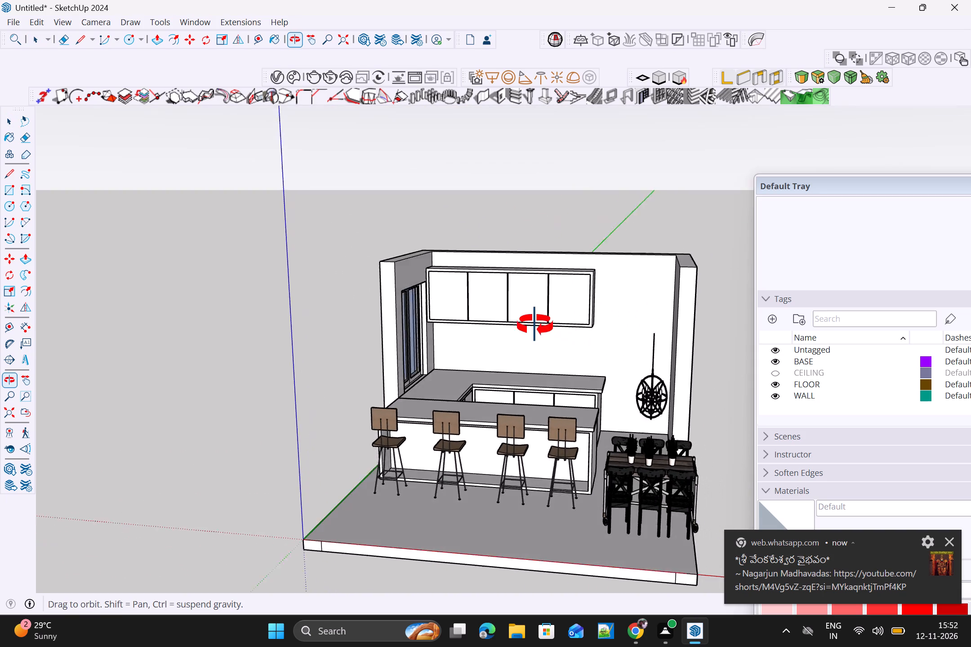
middle_drag(535, 325, 562, 231)
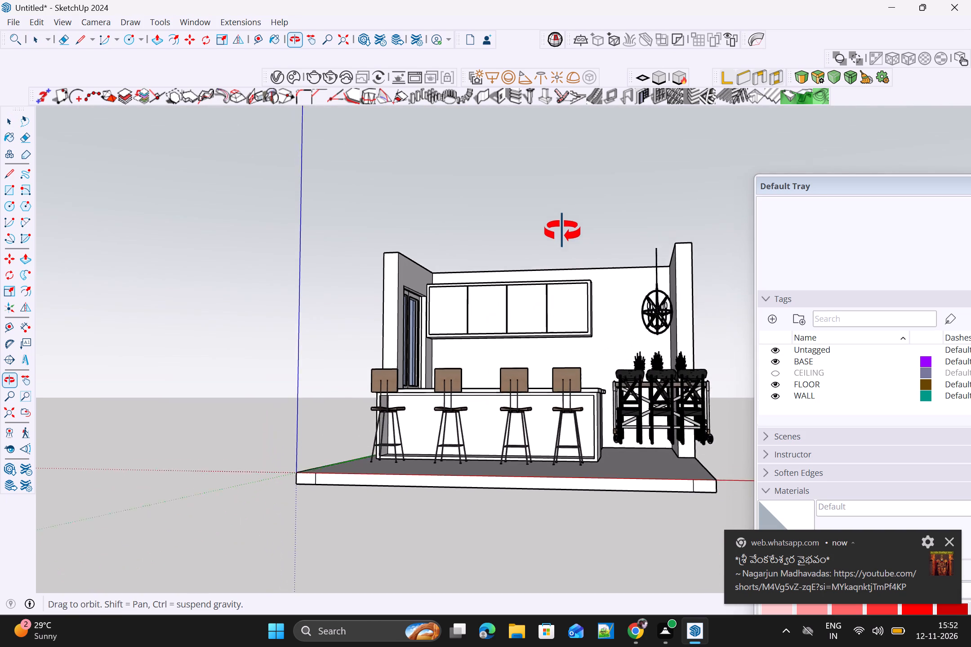
middle_drag(562, 231, 578, 281)
click(624, 429)
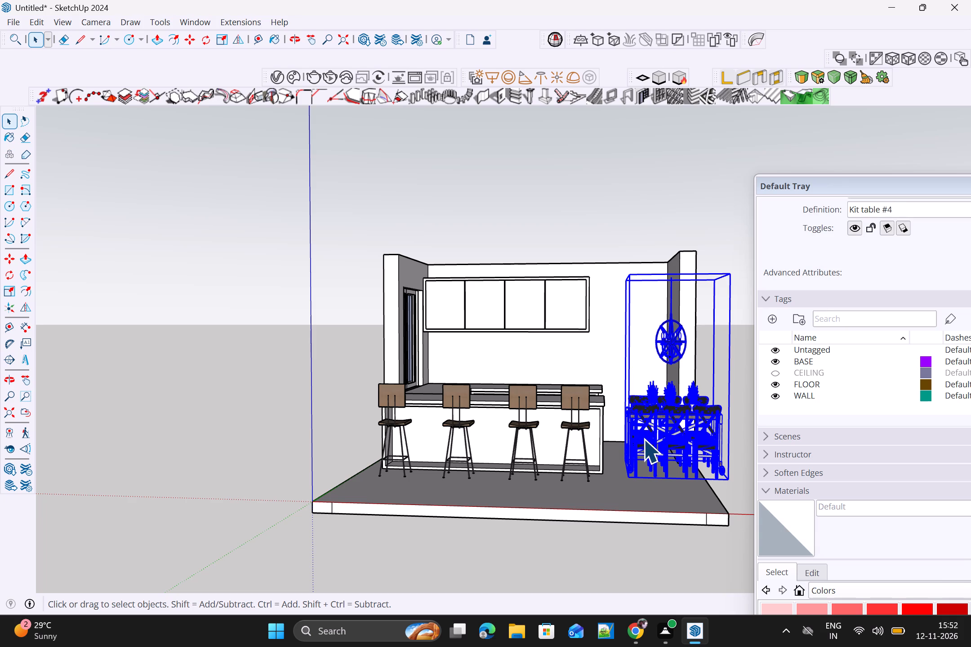
key(m)
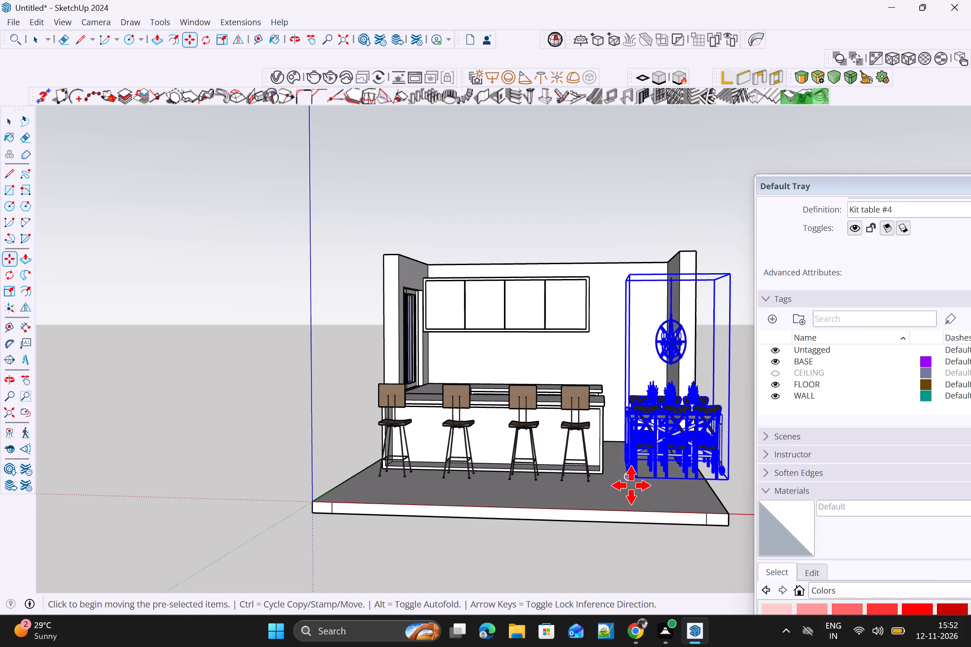
click(631, 476)
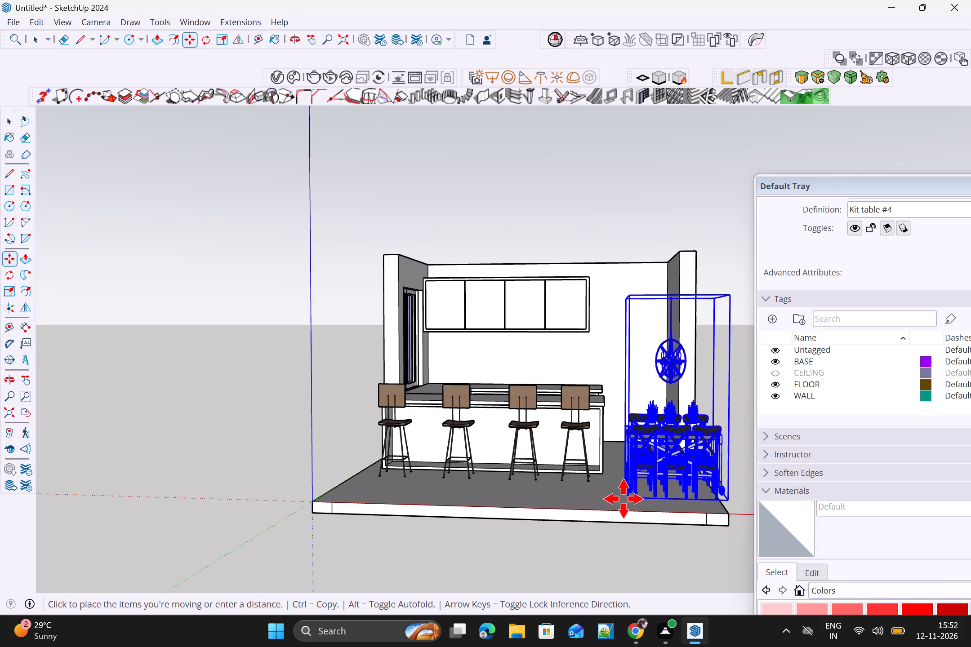
scroll(622, 495, up, 3)
scroll(599, 465, up, 4)
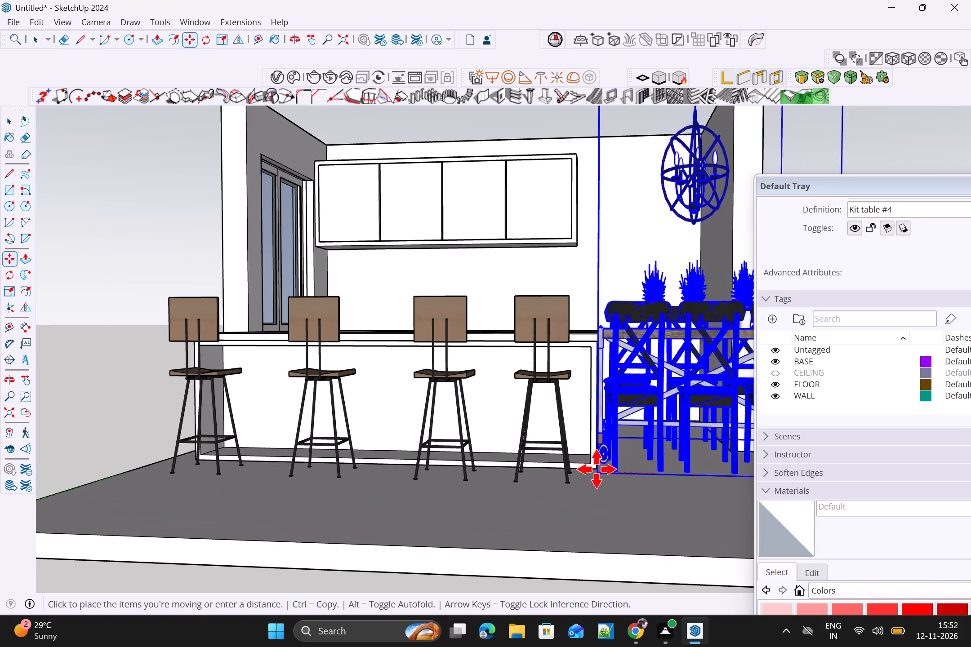
middle_drag(600, 521, 595, 464)
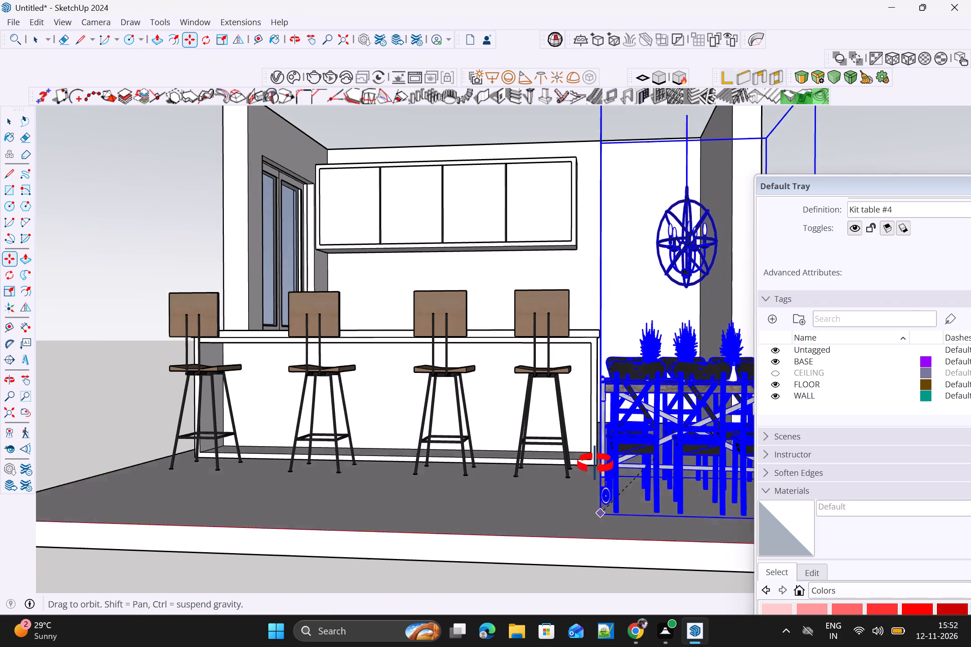
middle_drag(595, 464, 609, 466)
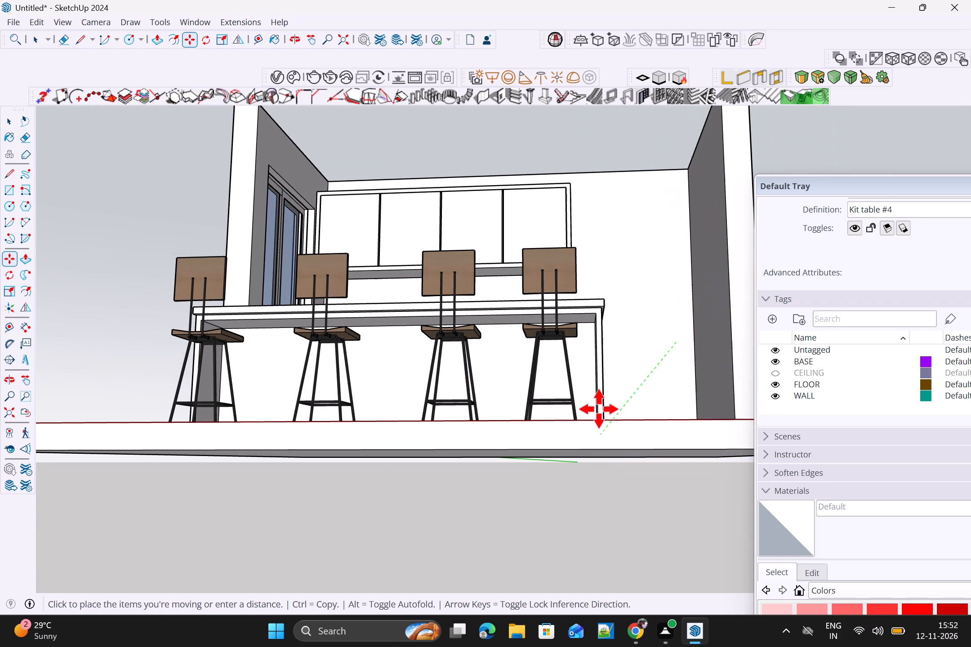
scroll(599, 409, up, 2)
click(603, 427)
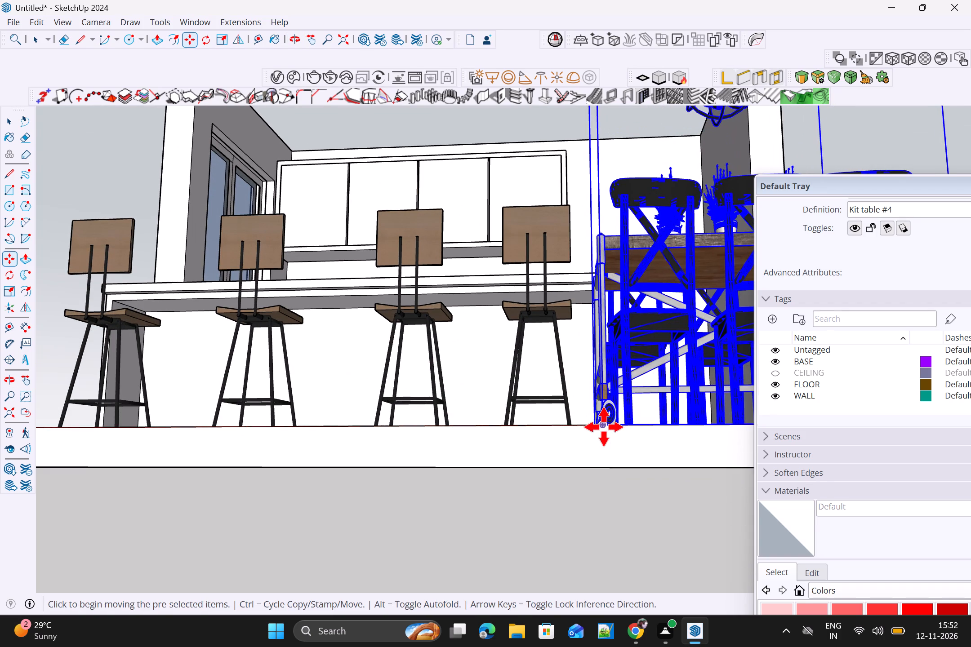
scroll(604, 427, down, 5)
middle_drag(599, 436, 621, 567)
middle_click(614, 563)
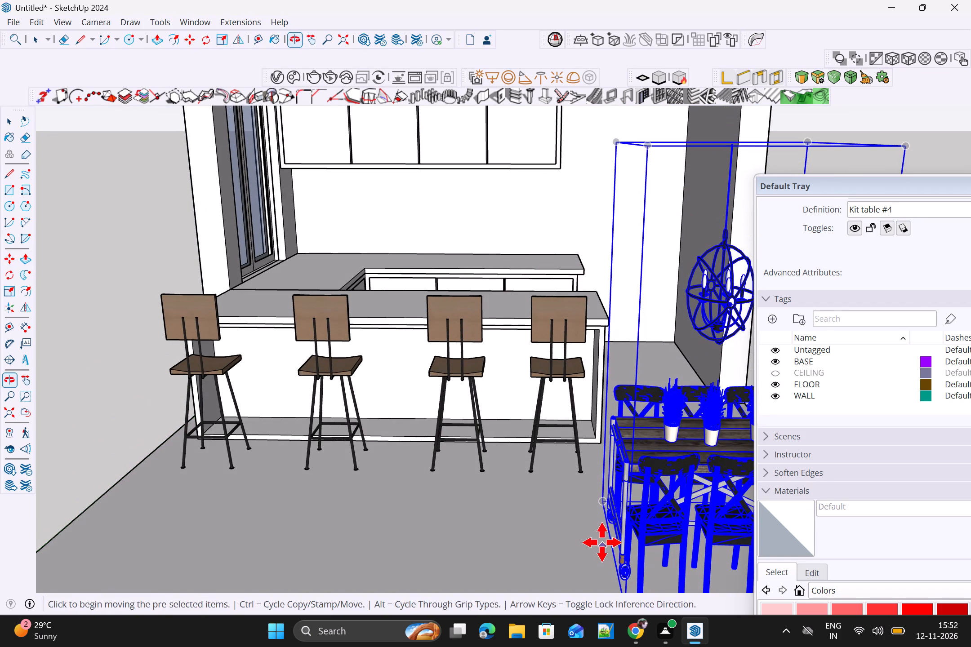
key(space)
Examine the kitchen from several angles, checking the dining set's placement against the bar stools, side wall and floor edges.
scroll(600, 527, down, 11)
middle_drag(621, 483, 617, 535)
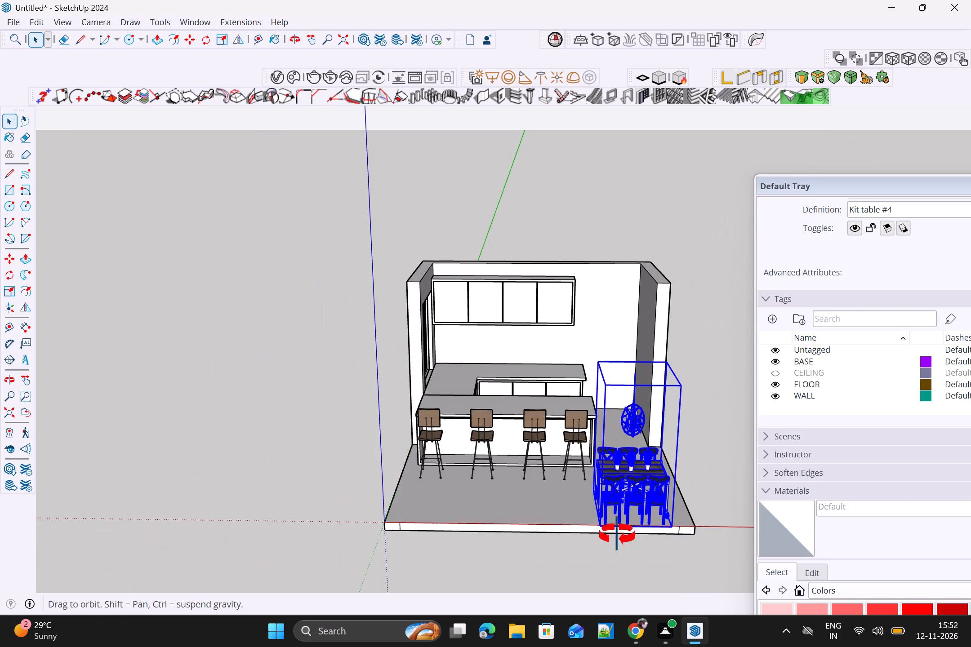
middle_drag(617, 535, 693, 560)
scroll(694, 556, up, 1)
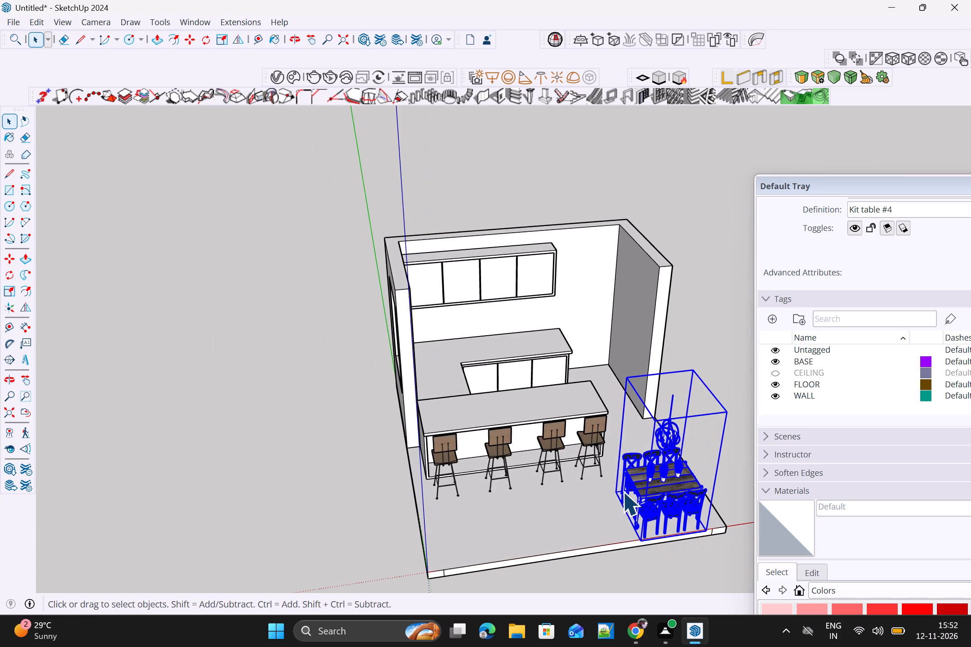
key(space)
click(674, 516)
scroll(662, 517, up, 2)
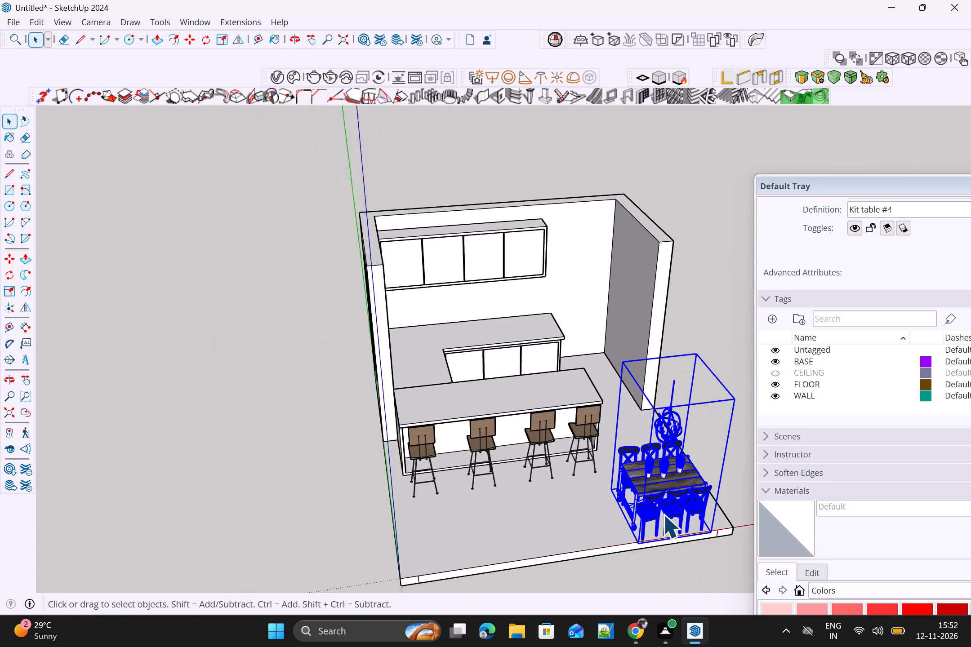
click(717, 448)
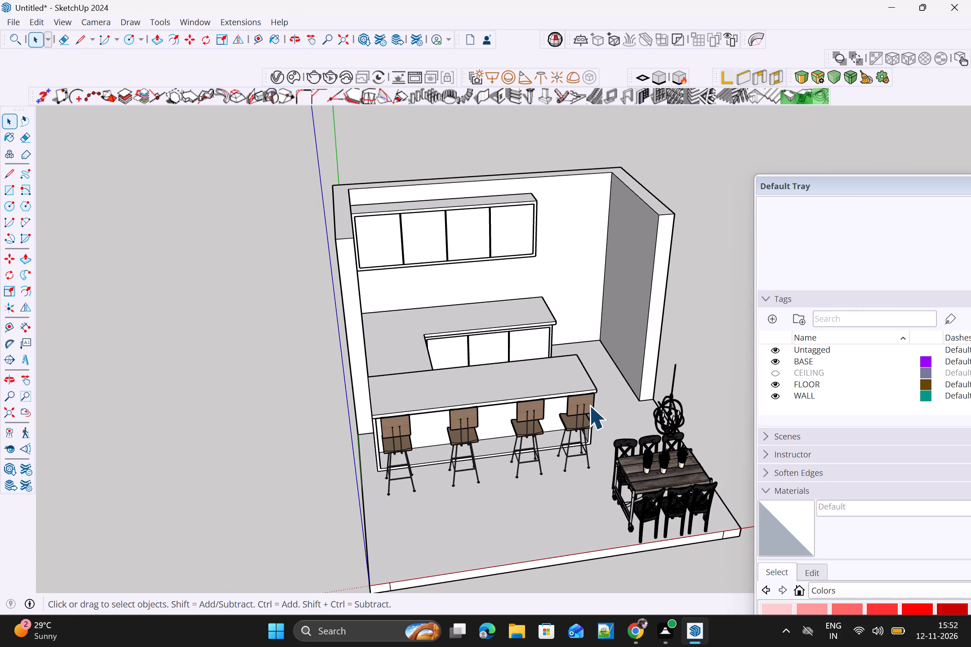
scroll(589, 405, down, 3)
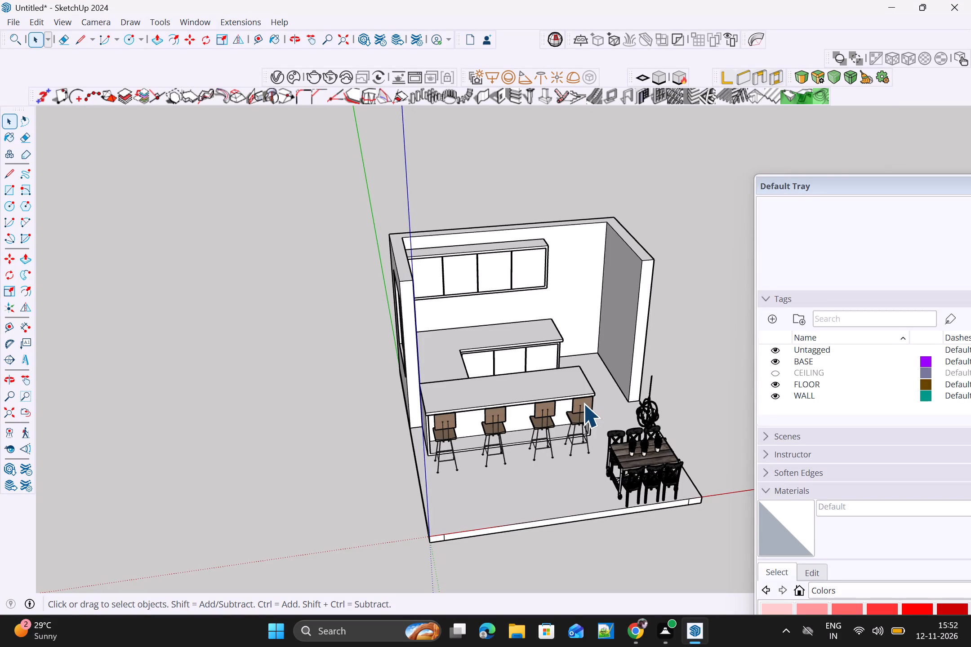
scroll(628, 390, up, 4)
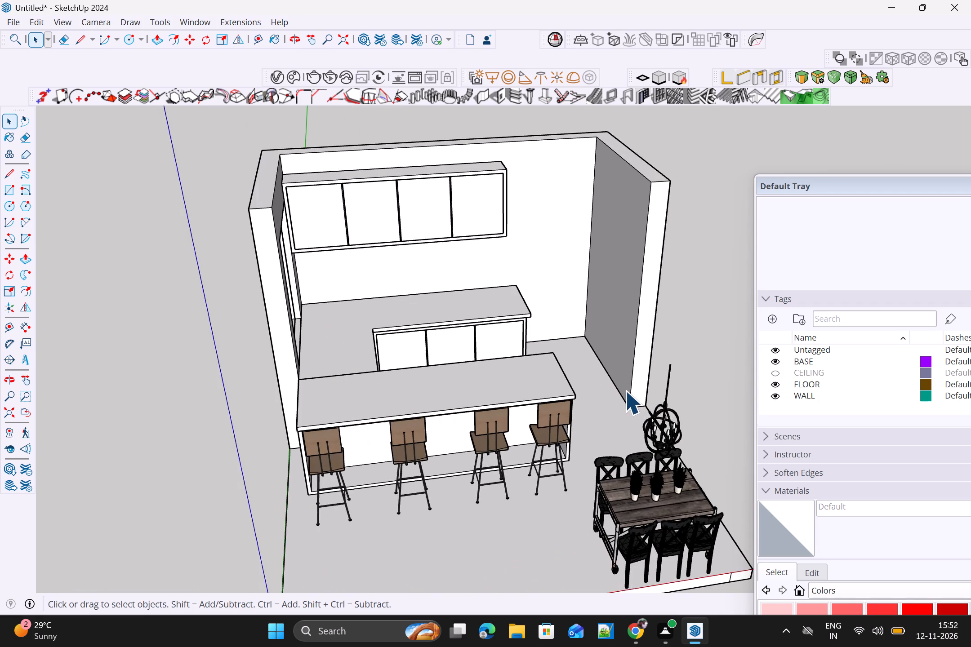
scroll(625, 402, down, 5)
scroll(630, 398, up, 1)
middle_drag(635, 403, 623, 387)
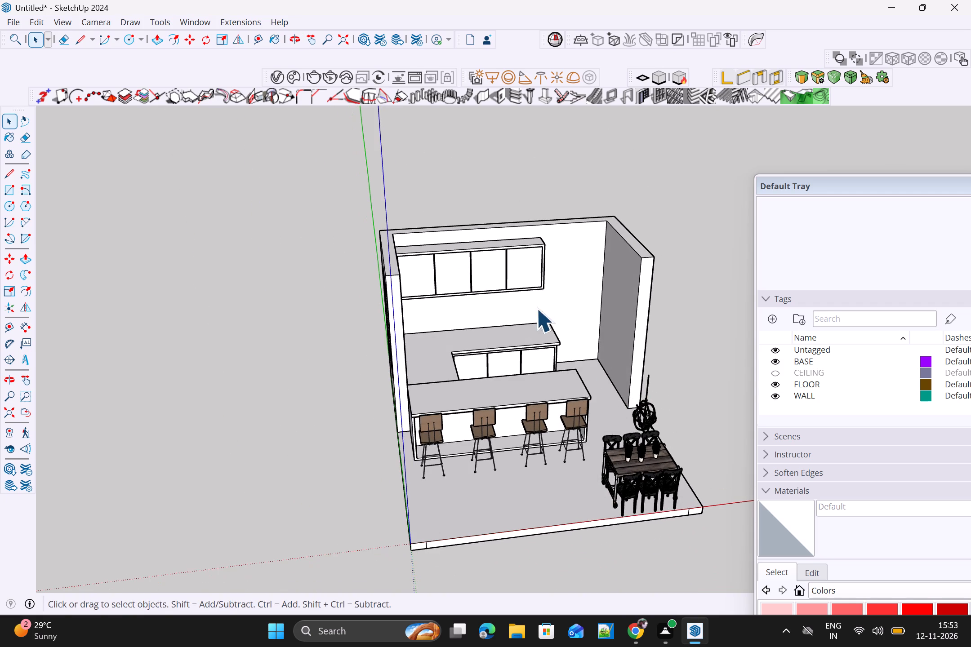
scroll(554, 393, down, 3)
middle_drag(556, 387, 460, 312)
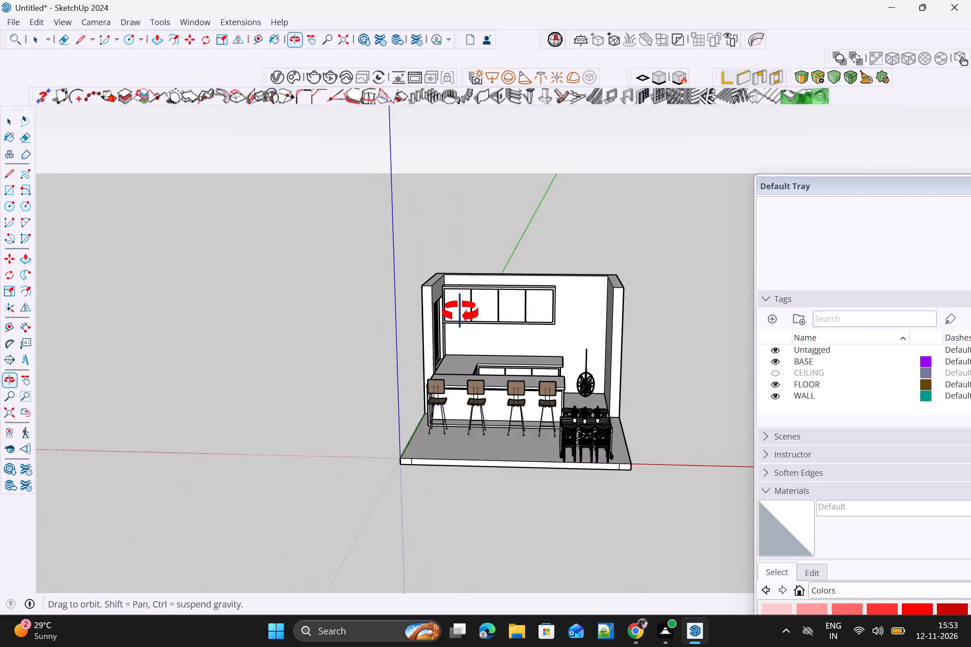
middle_drag(460, 312, 451, 313)
scroll(534, 407, up, 5)
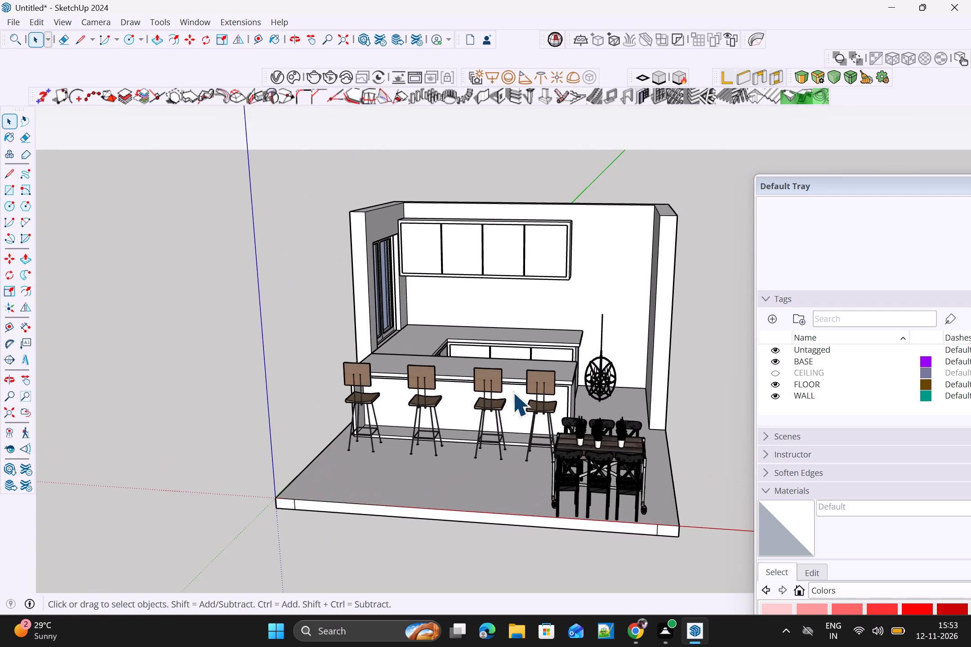
scroll(507, 390, up, 3)
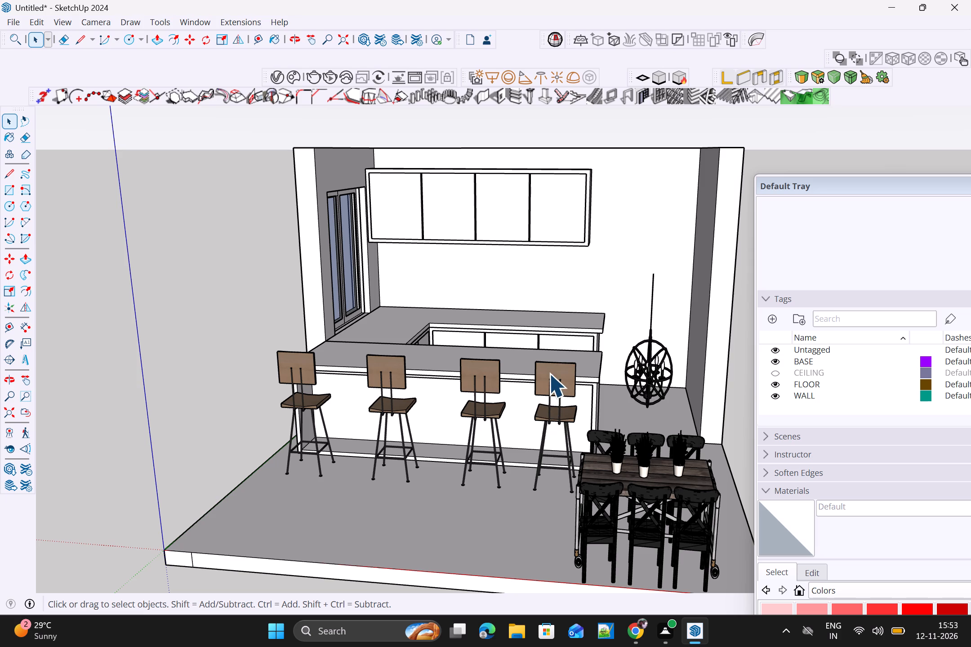
scroll(575, 368, down, 3)
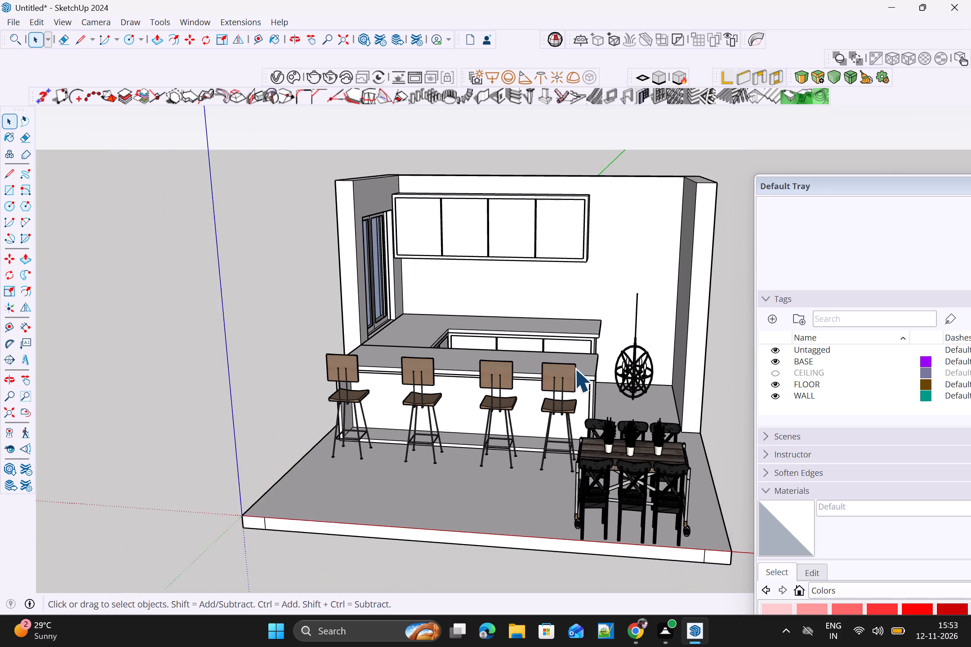
scroll(575, 368, down, 1)
middle_drag(569, 417, 566, 427)
scroll(566, 427, up, 4)
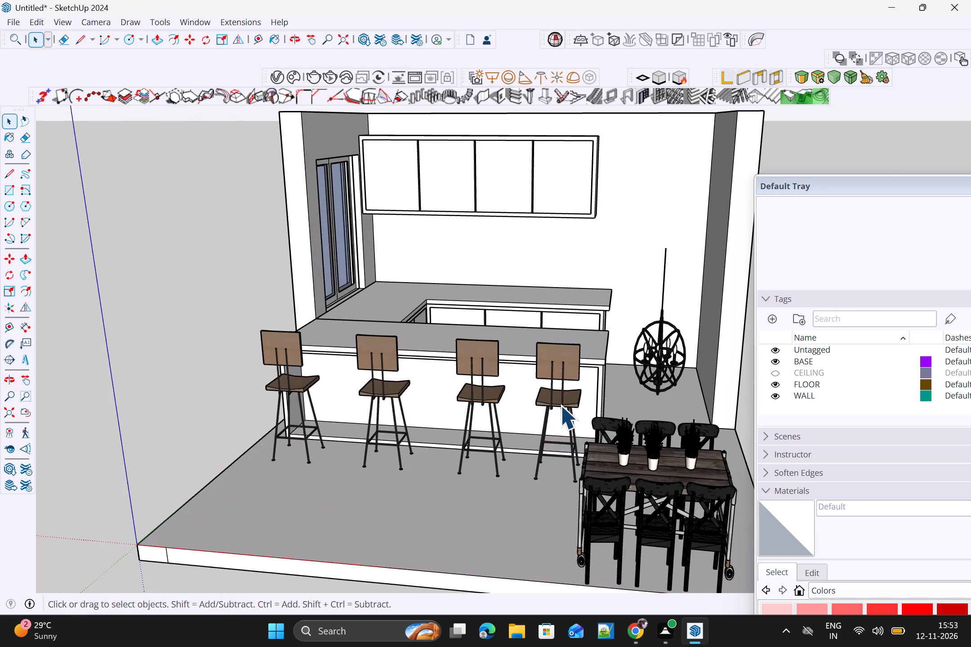
scroll(560, 405, down, 1)
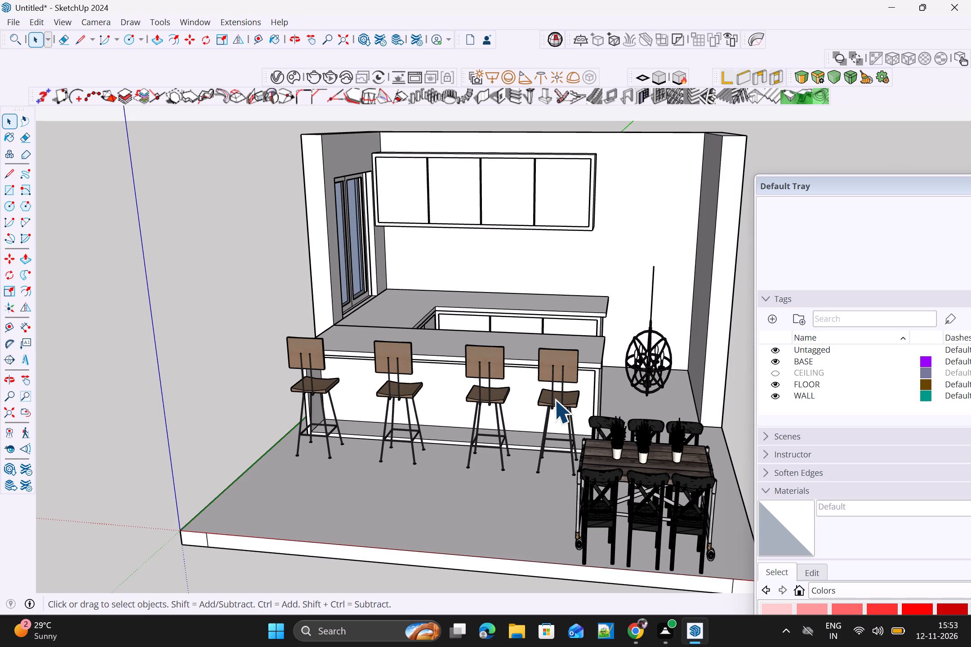
scroll(554, 399, down, 2)
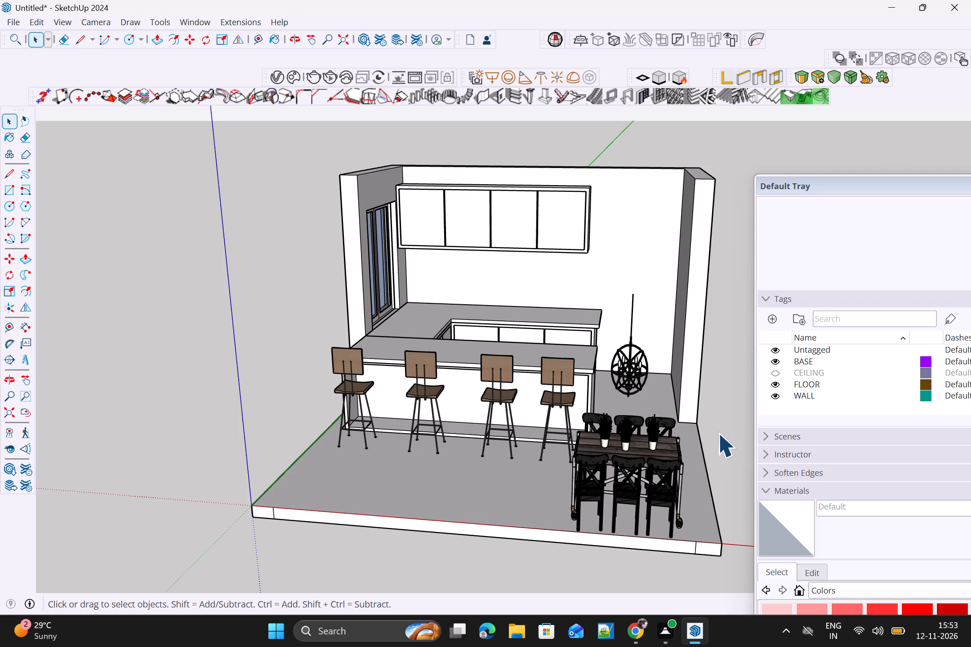
click(736, 406)
Draw a long, narrow rectangle on the back wall above the upper cabinets, starting near the corner with the window wall.
key(r)
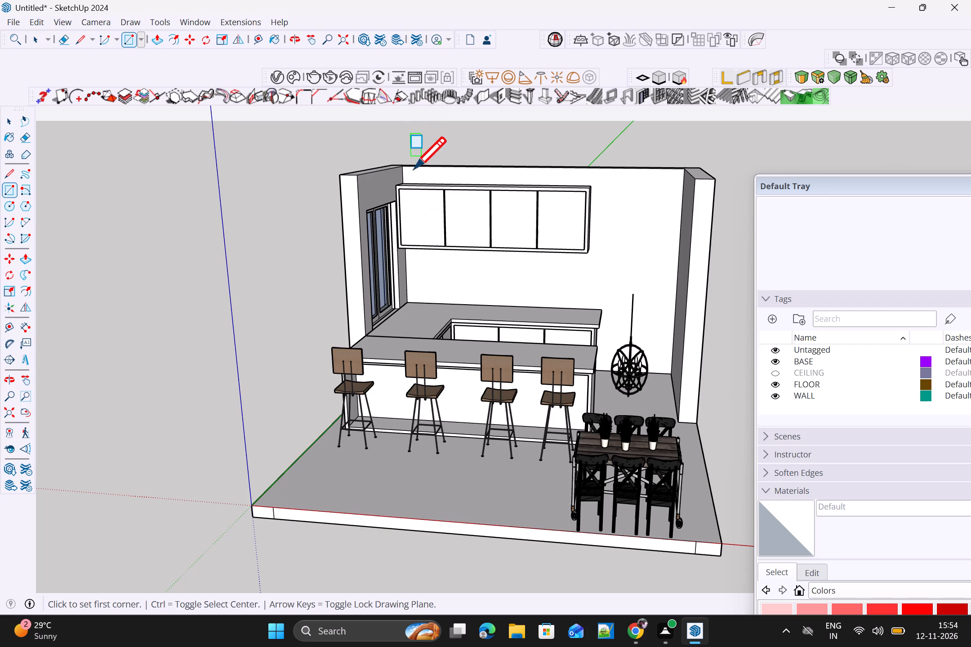
scroll(414, 171, up, 6)
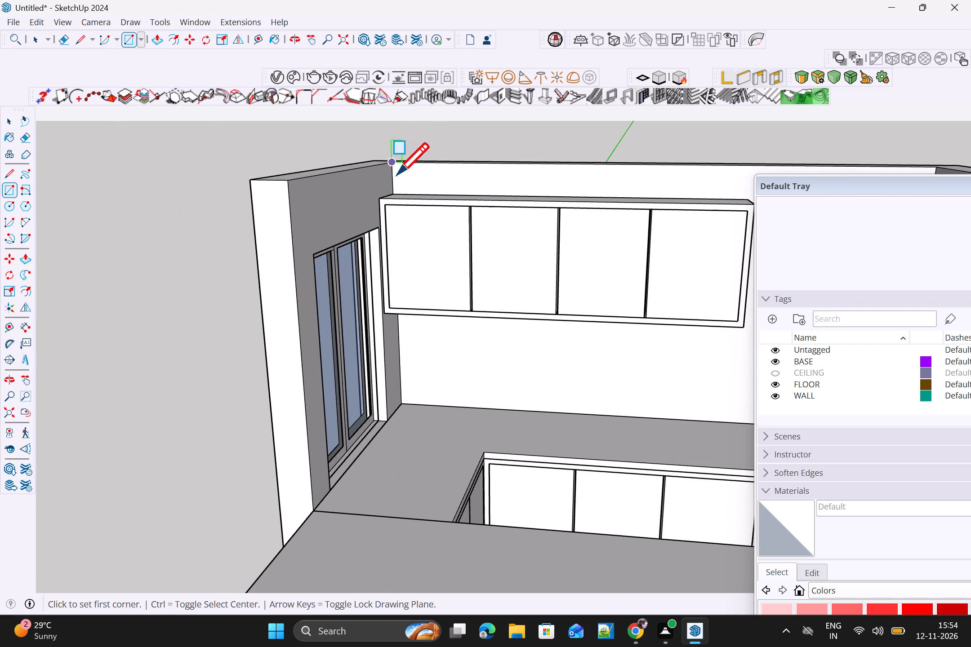
click(398, 173)
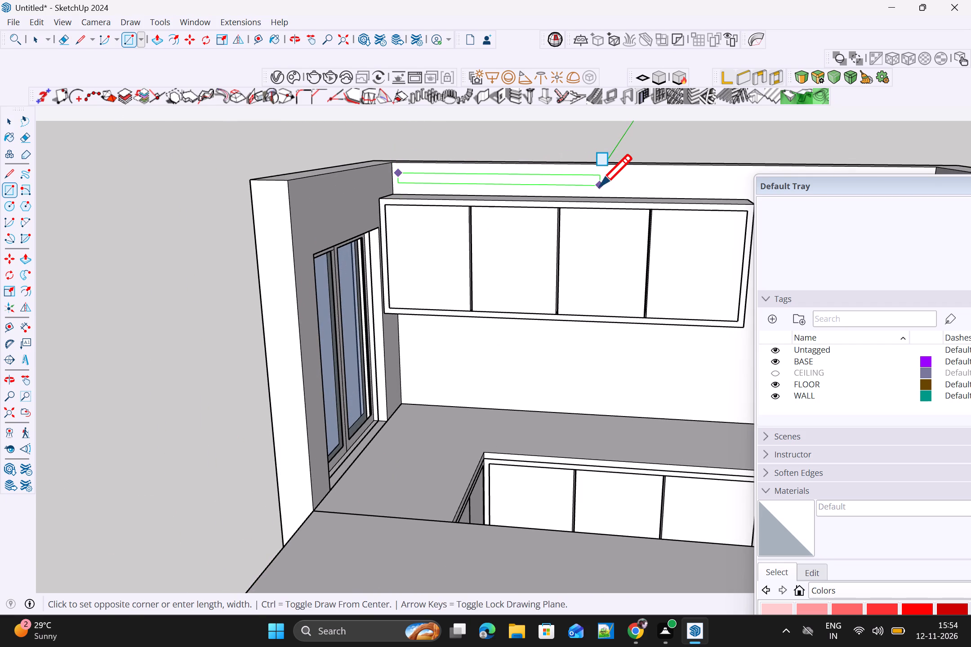
scroll(595, 191, up, 2)
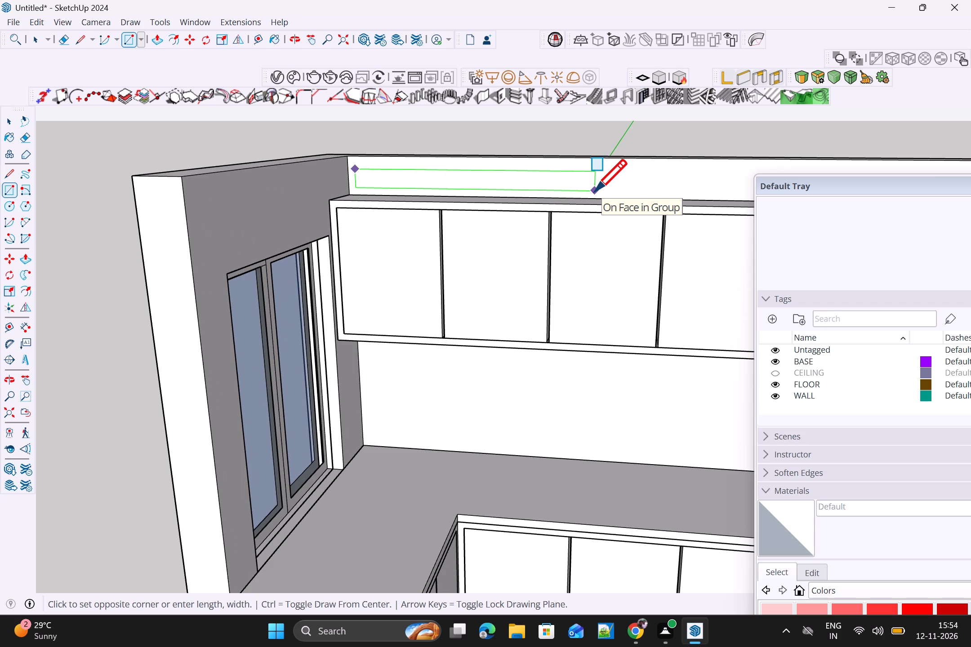
click(595, 191)
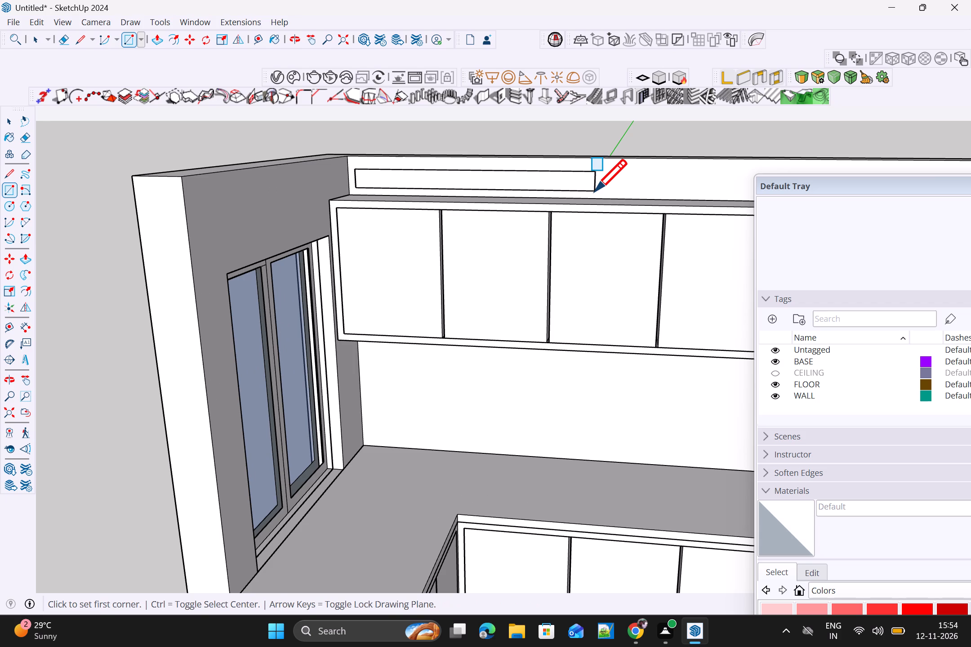
Push/Pull the long rectangle above the upper cabinets outward from the back wall, past the cabinet fronts, into a flat slab.
key(p)
scroll(549, 184, up, 4)
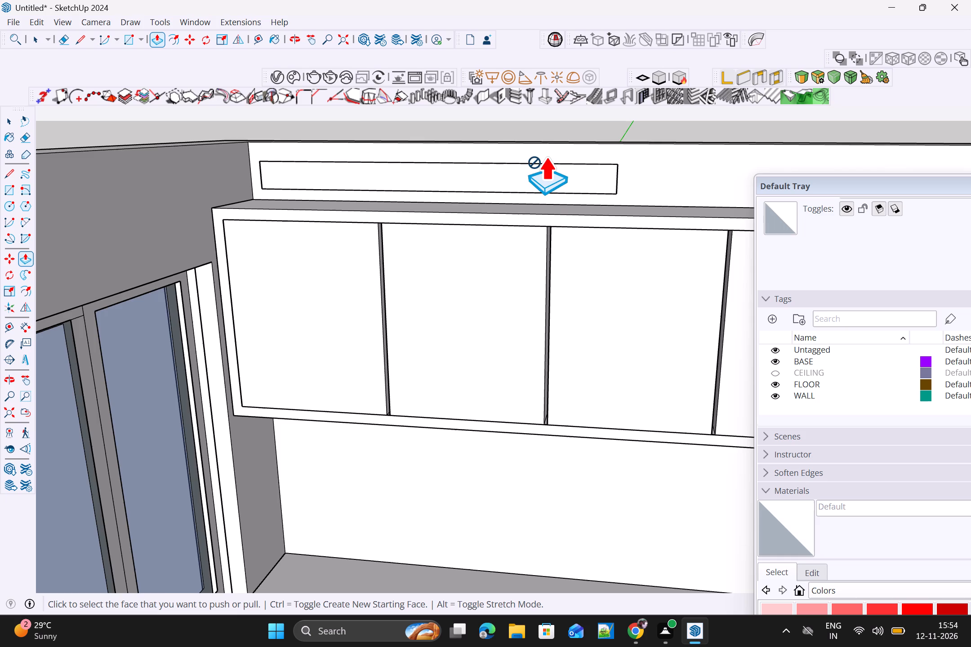
scroll(548, 170, down, 3)
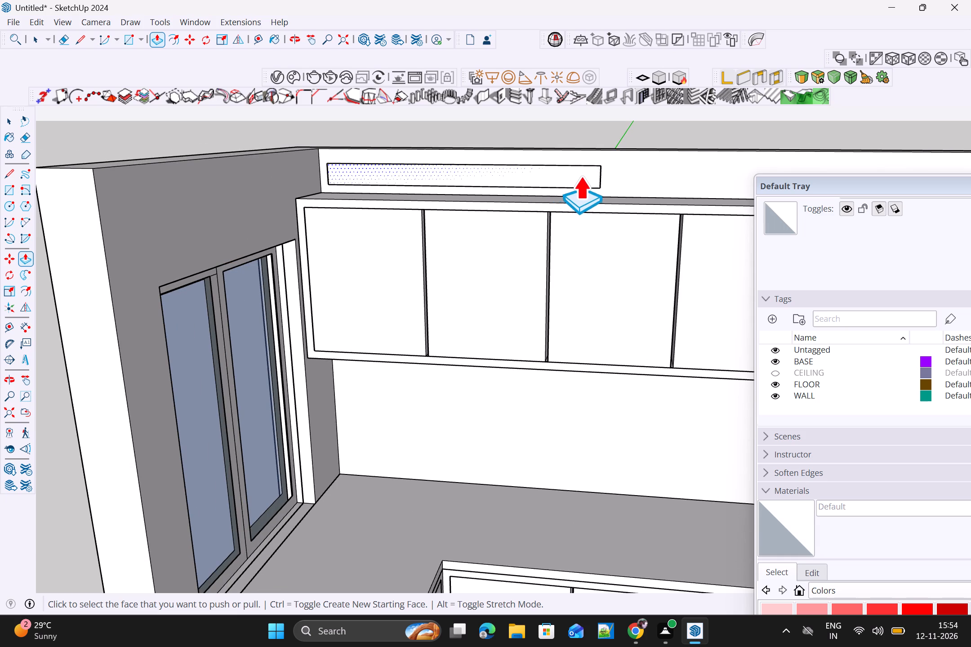
scroll(581, 176, down, 2)
middle_drag(587, 183, 417, 200)
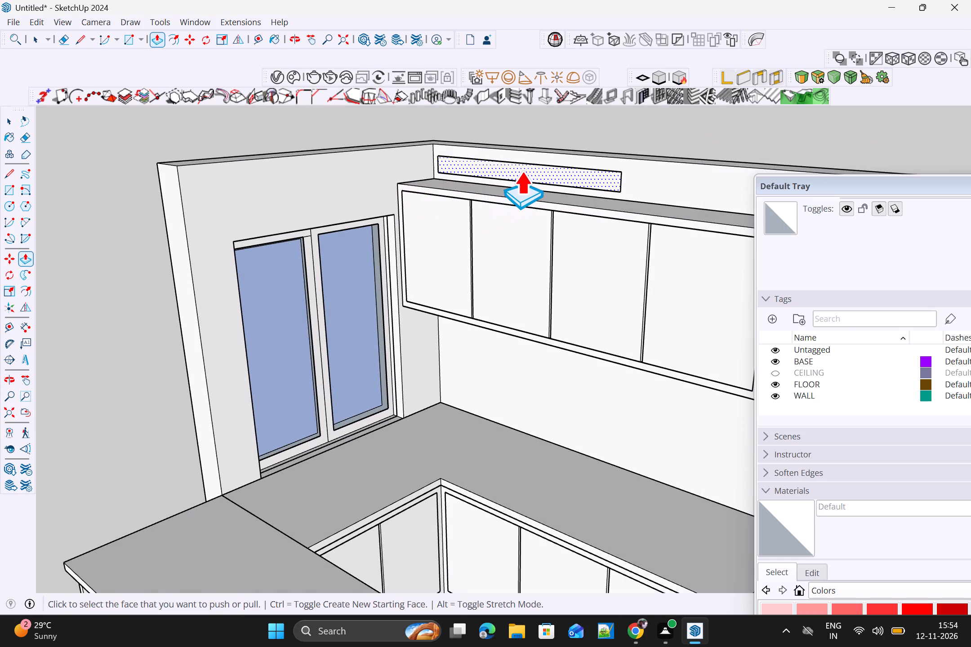
click(522, 172)
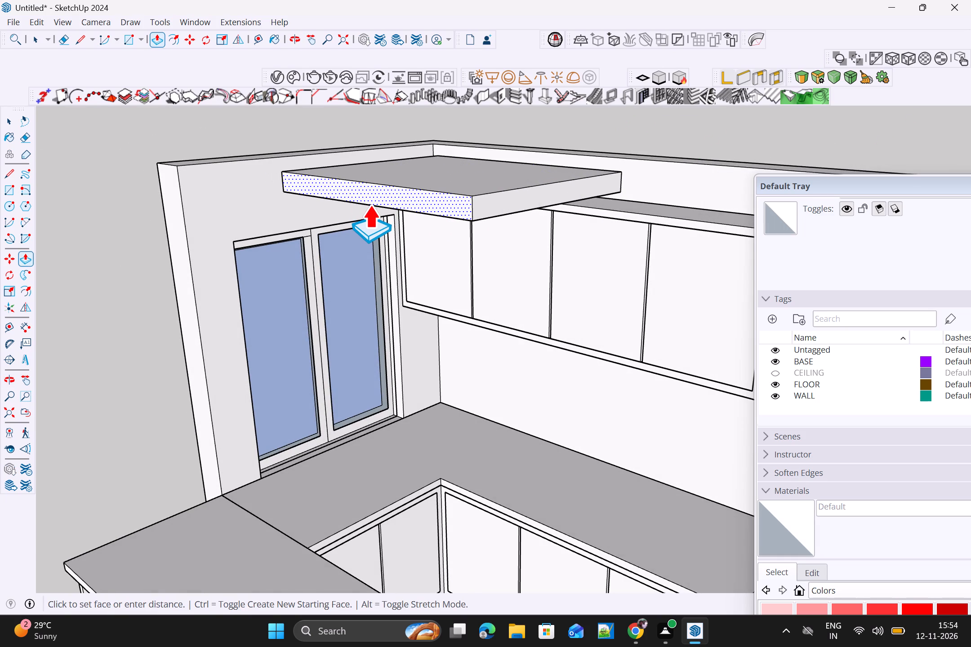
click(370, 204)
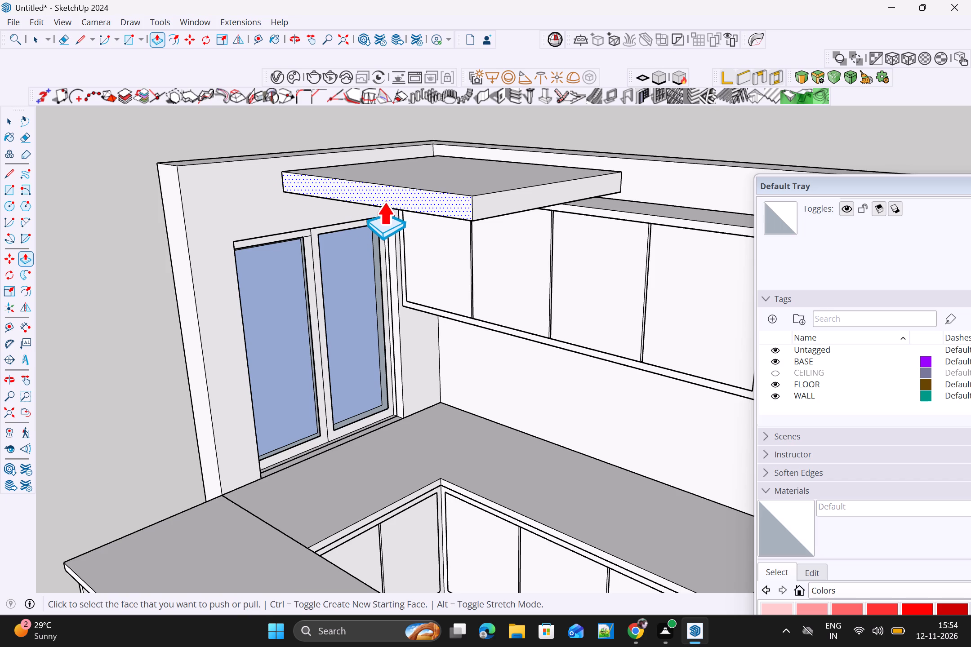
Select all the connected geometry of the new slab above the upper cabinets and make it a group.
key(space)
triple_click(415, 194)
click(415, 194)
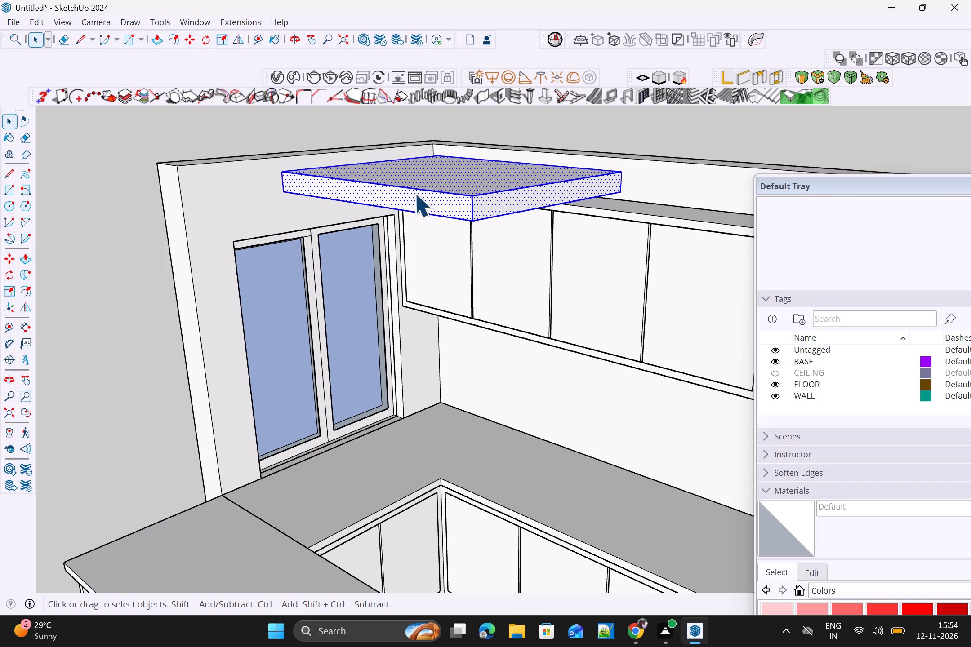
right_click(413, 193)
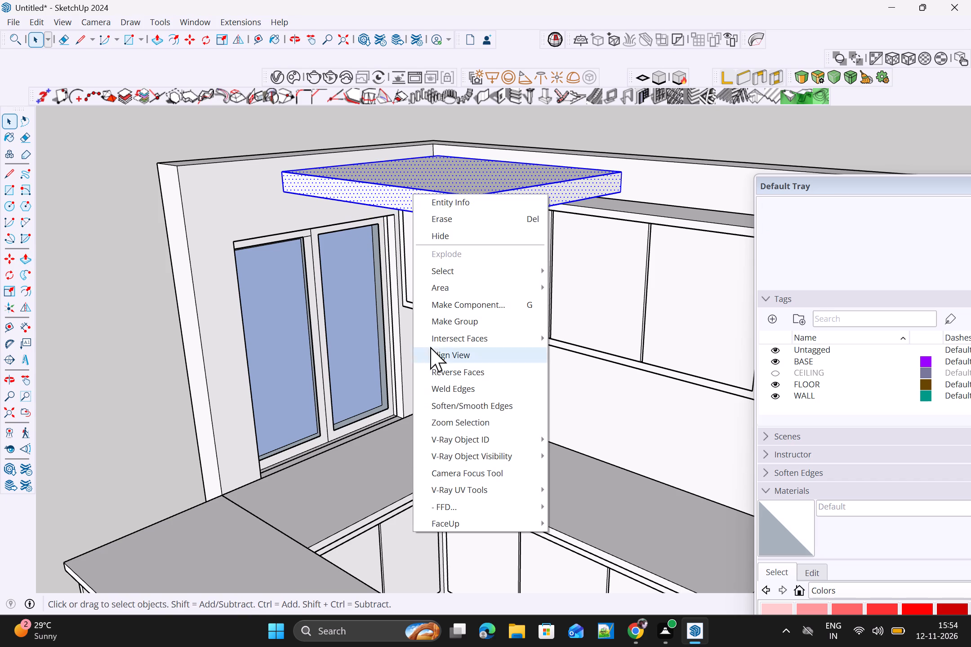
click(441, 325)
Open the slab group for editing and select its underside face.
scroll(459, 348, down, 5)
middle_drag(459, 390, 543, 258)
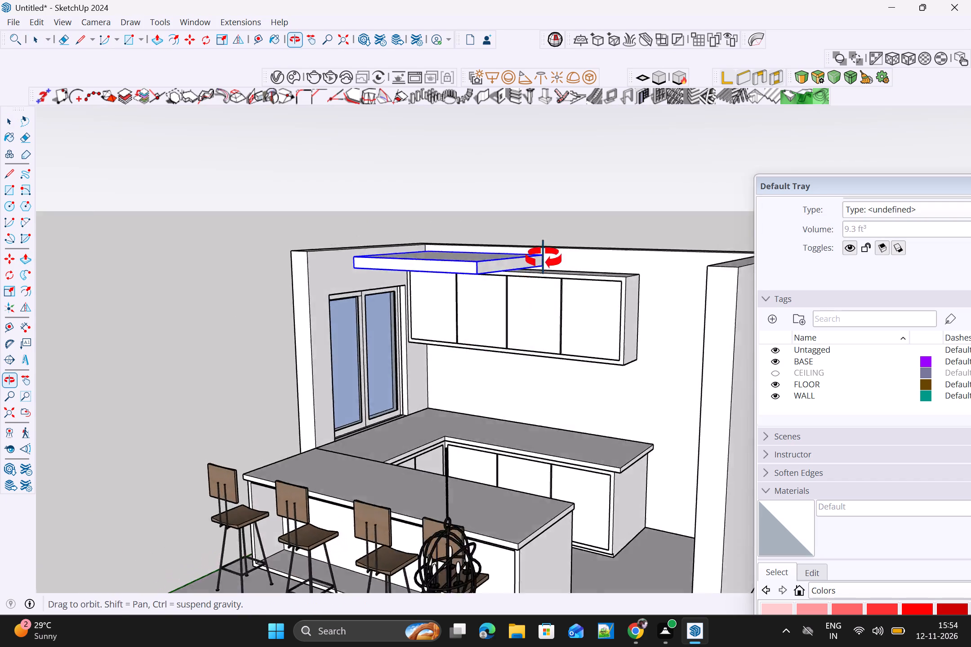
middle_drag(543, 258, 587, 326)
scroll(481, 301, up, 3)
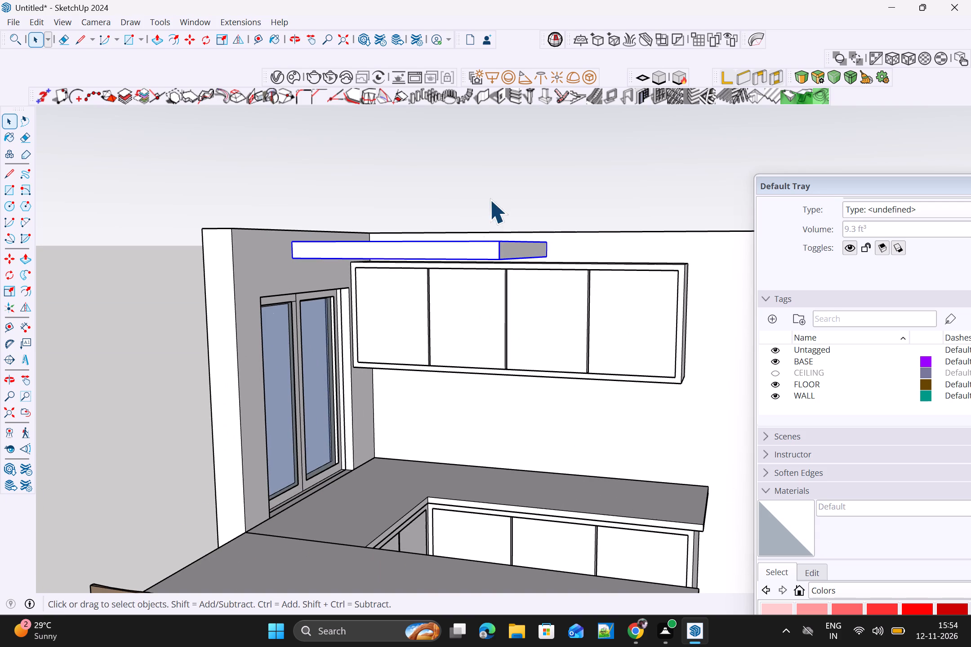
scroll(419, 276, down, 3)
middle_drag(432, 235, 445, 186)
middle_drag(446, 170, 447, 165)
scroll(405, 266, up, 2)
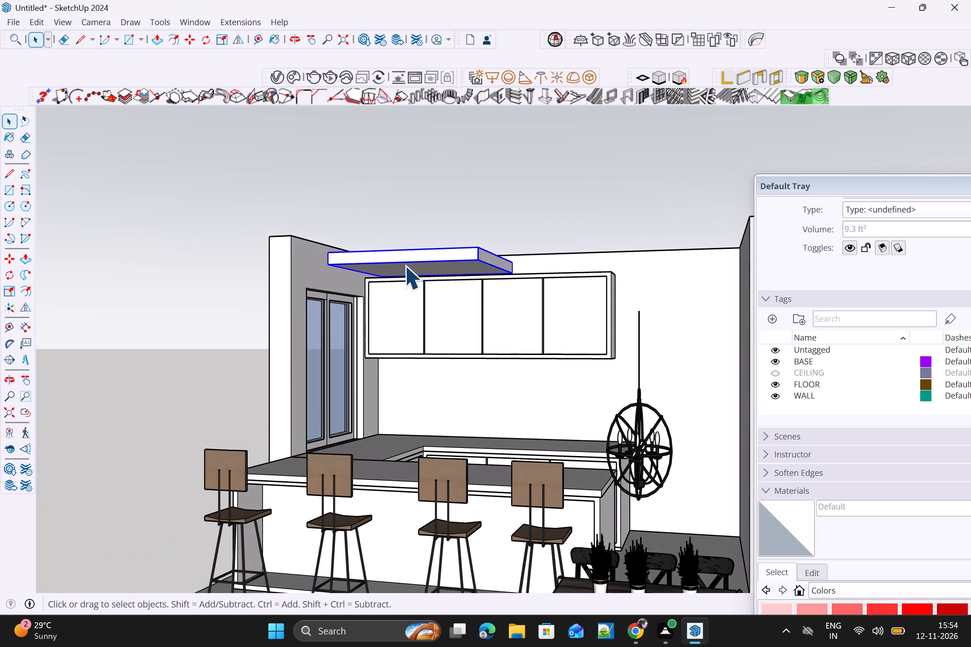
scroll(405, 266, up, 2)
scroll(441, 243, down, 4)
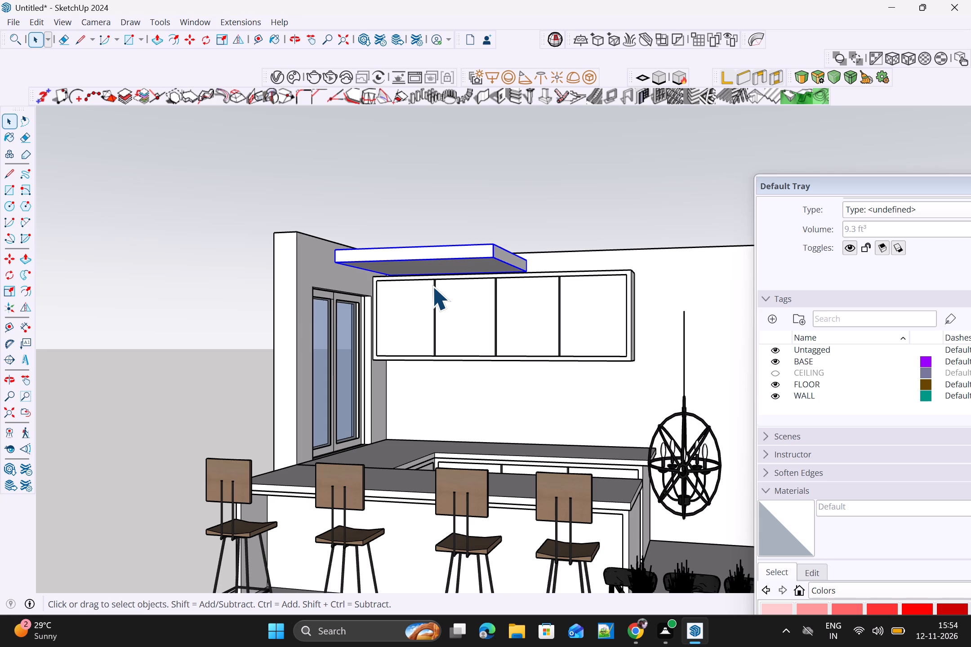
scroll(432, 286, up, 5)
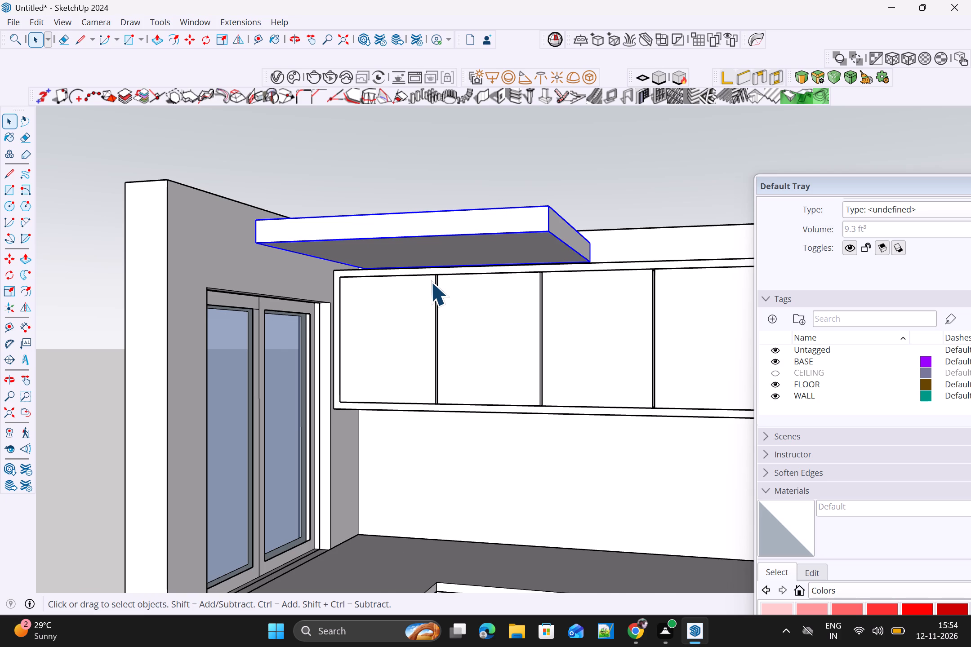
scroll(431, 282, down, 1)
middle_drag(441, 284, 461, 237)
middle_drag(479, 198, 520, 125)
scroll(484, 218, up, 4)
triple_click(455, 241)
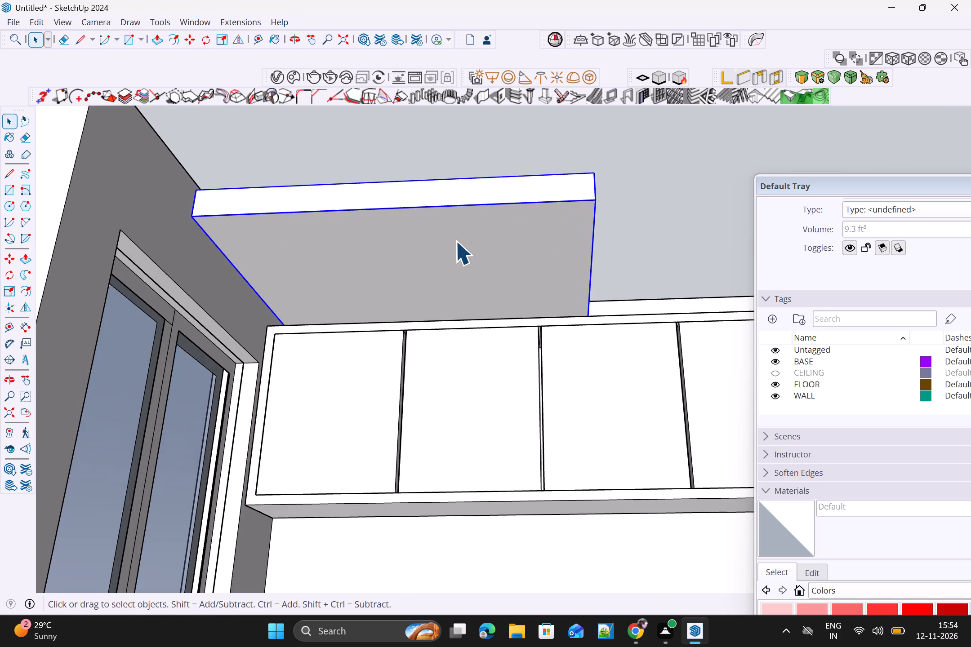
click(455, 241)
click(455, 241)
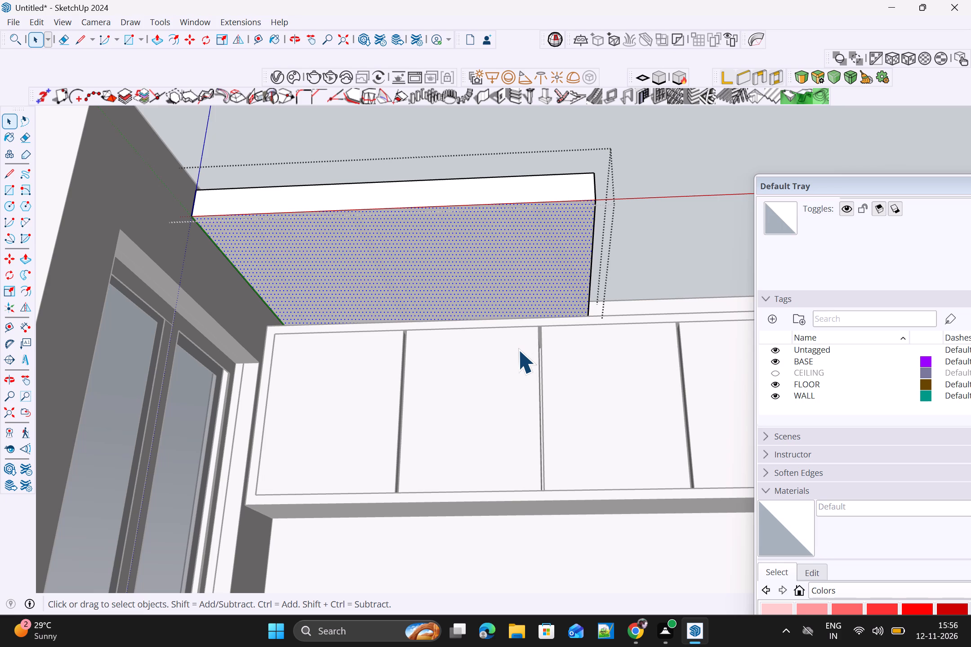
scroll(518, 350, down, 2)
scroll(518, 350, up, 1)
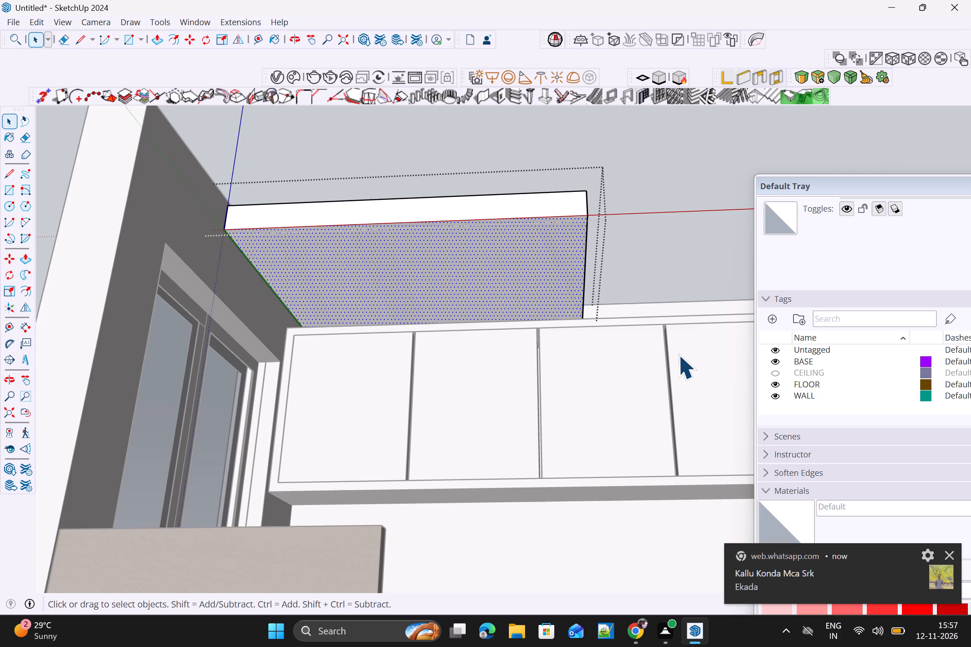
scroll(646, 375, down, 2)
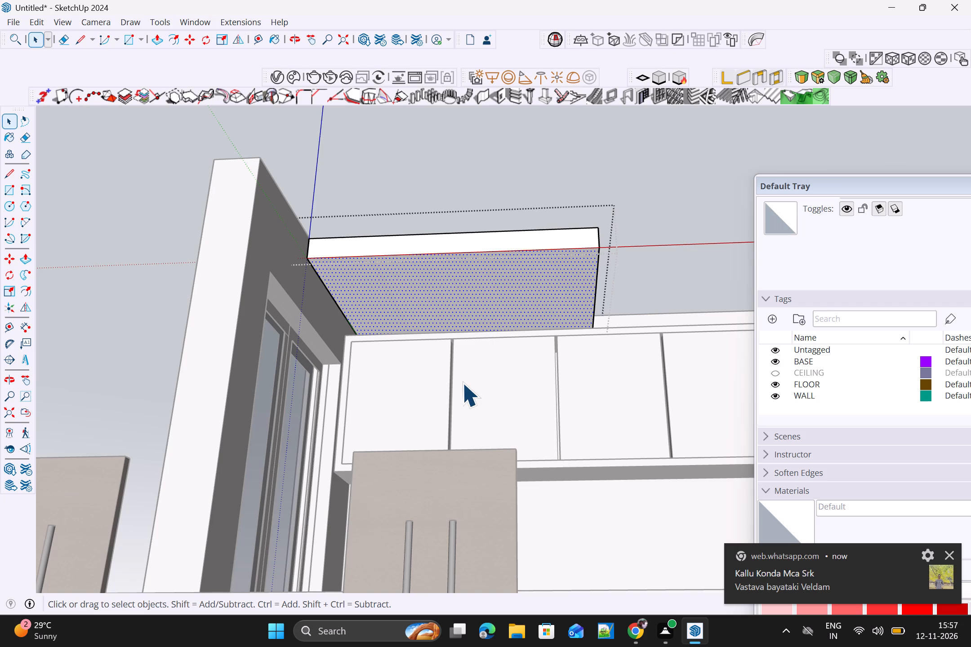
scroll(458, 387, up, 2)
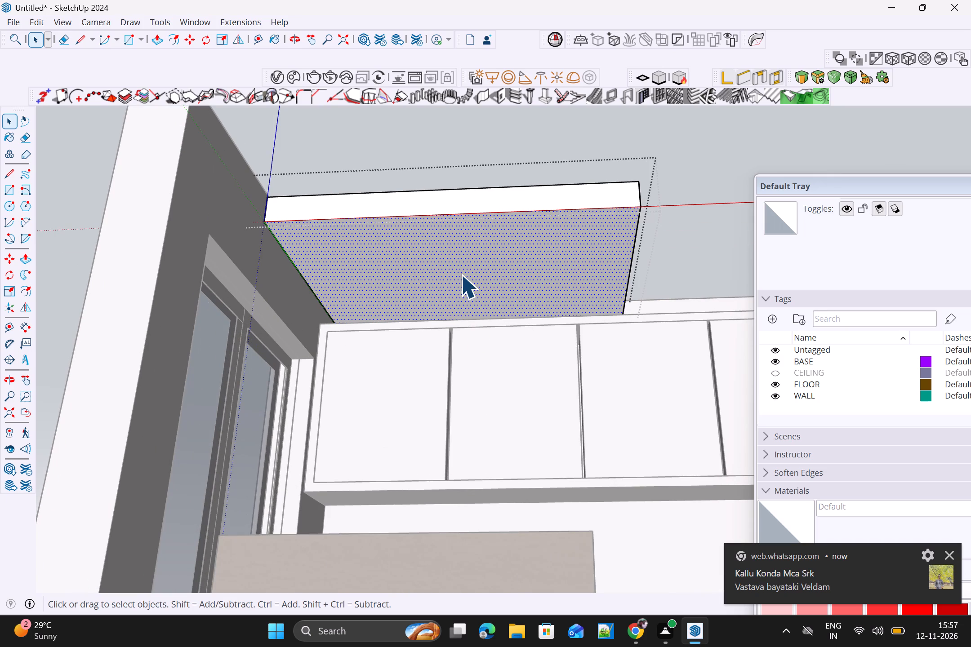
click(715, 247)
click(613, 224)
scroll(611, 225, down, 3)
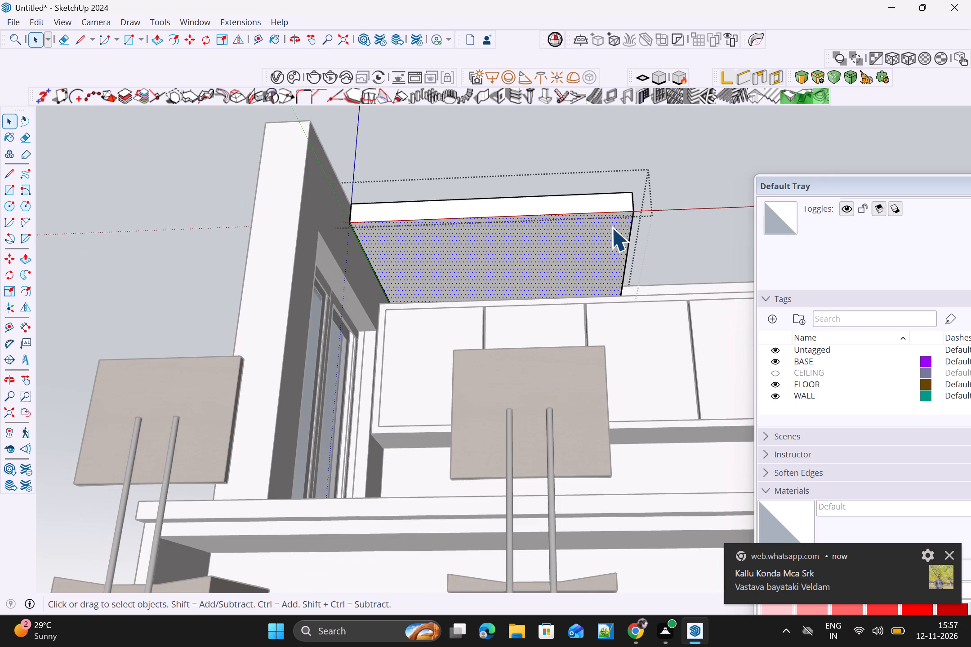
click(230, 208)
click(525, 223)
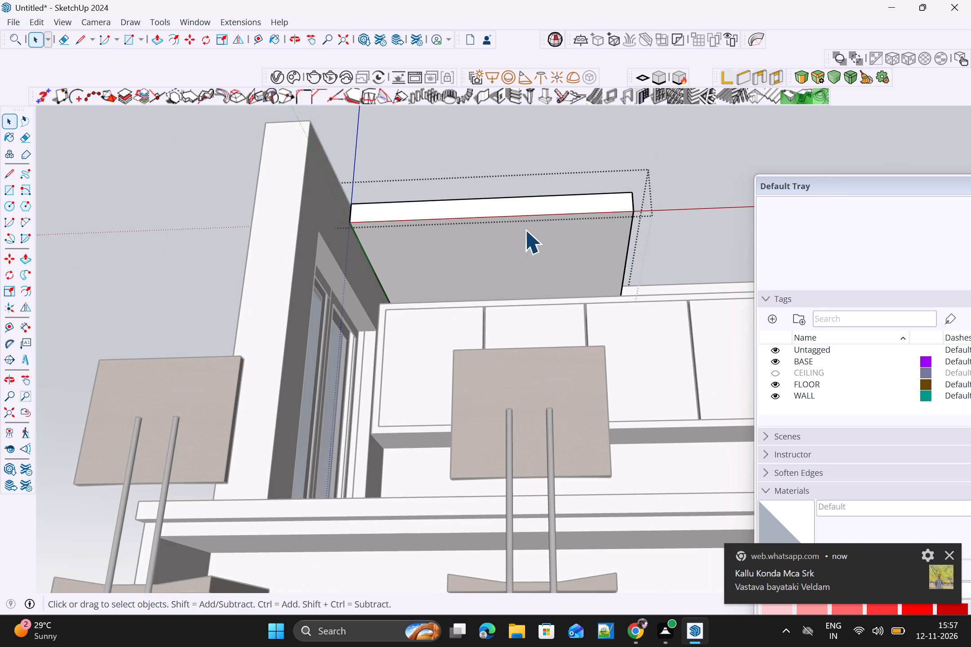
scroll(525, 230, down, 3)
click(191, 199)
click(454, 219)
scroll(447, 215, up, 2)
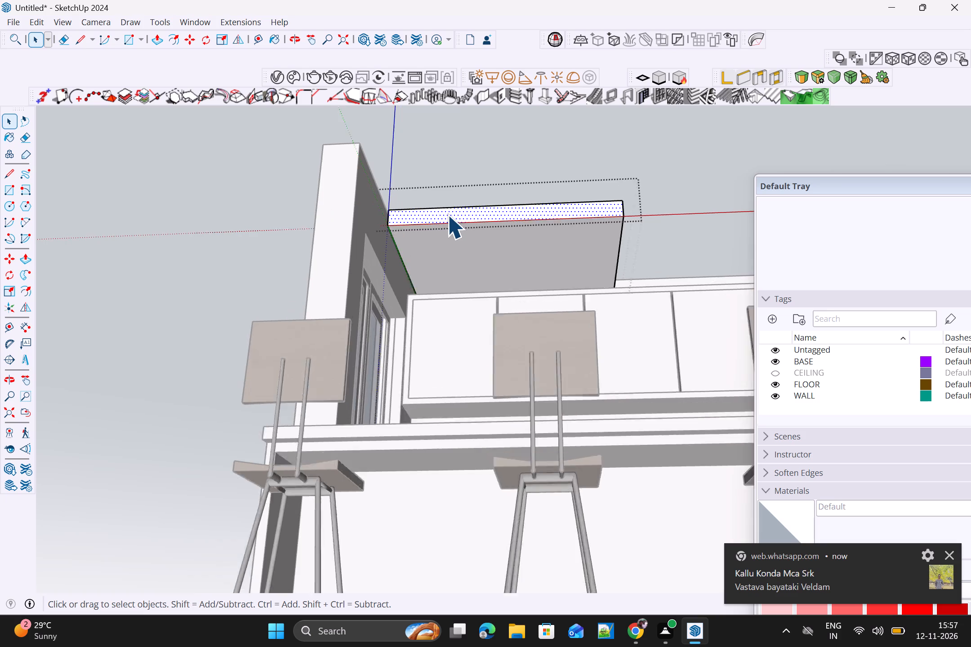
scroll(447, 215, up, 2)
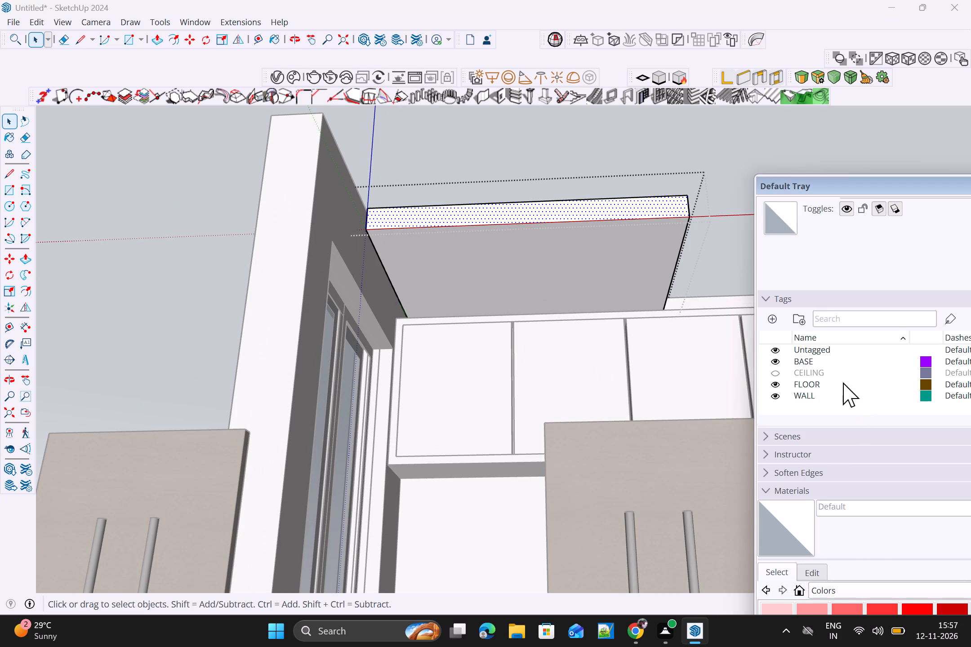
Paint the slab's underside and long front face with Wood Floor Dark from the Wood materials collection.
scroll(810, 496, down, 4)
click(865, 504)
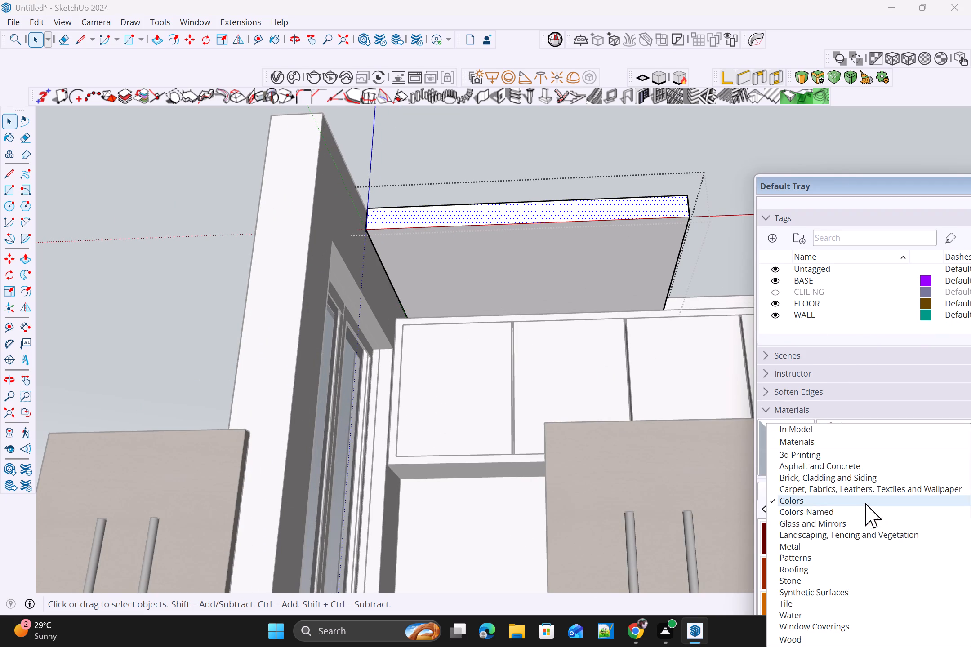
scroll(855, 510, down, 7)
click(798, 636)
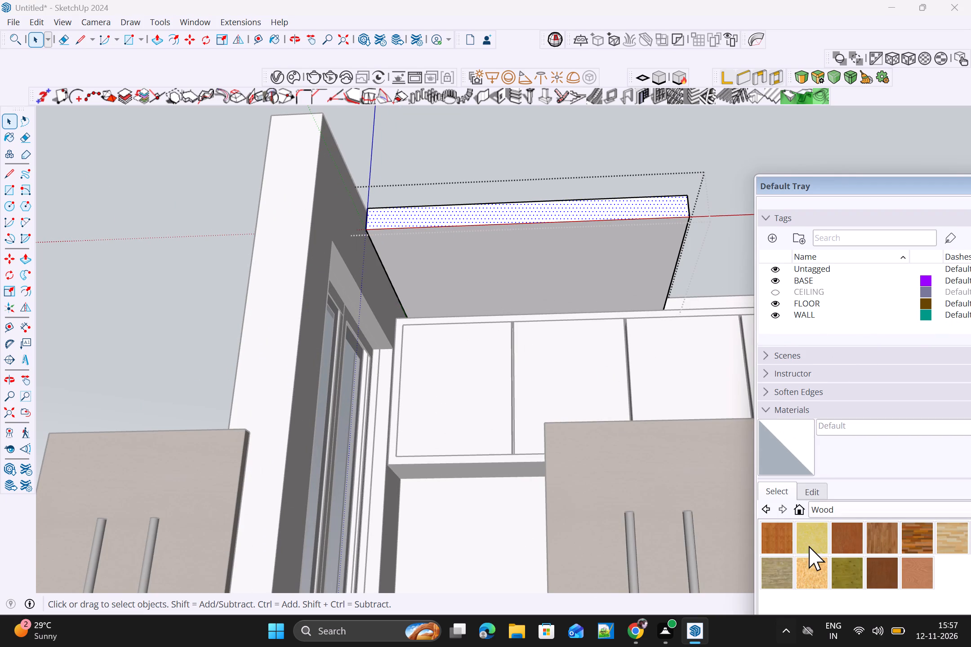
scroll(810, 547, down, 4)
click(921, 545)
click(637, 249)
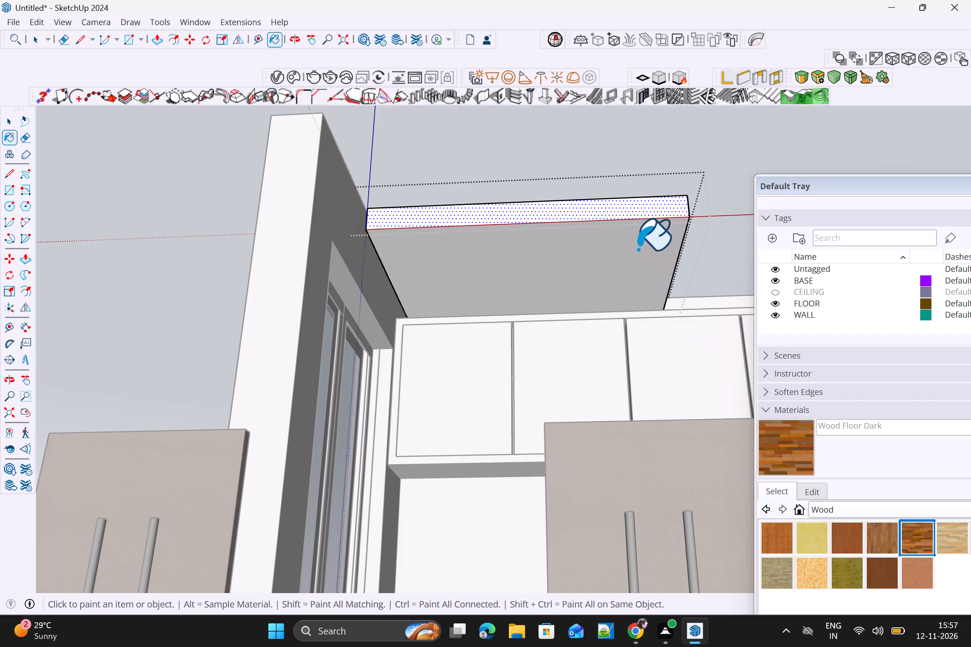
click(628, 222)
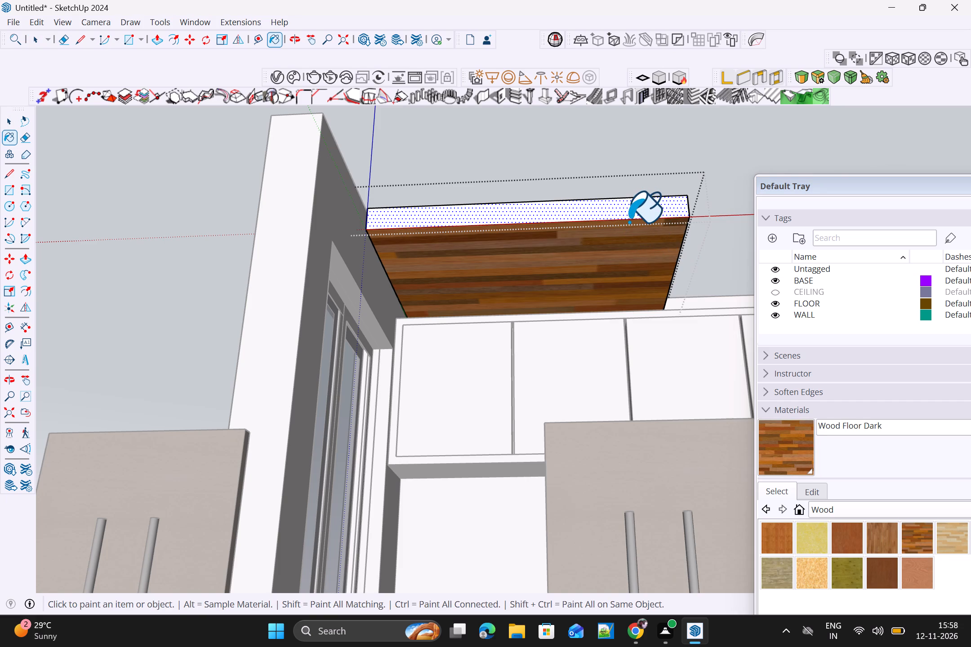
click(618, 207)
Paint the slab's top face with Wood Floor Dark.
scroll(619, 208, down, 2)
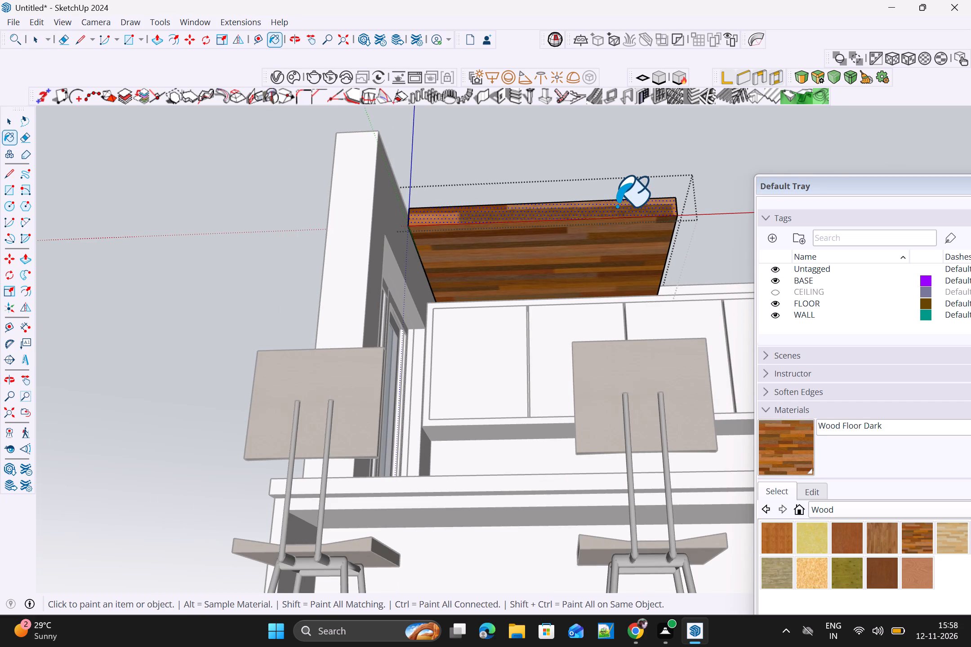
scroll(597, 277, up, 1)
middle_drag(595, 134, 595, 184)
middle_drag(594, 190, 591, 213)
middle_drag(574, 305, 572, 321)
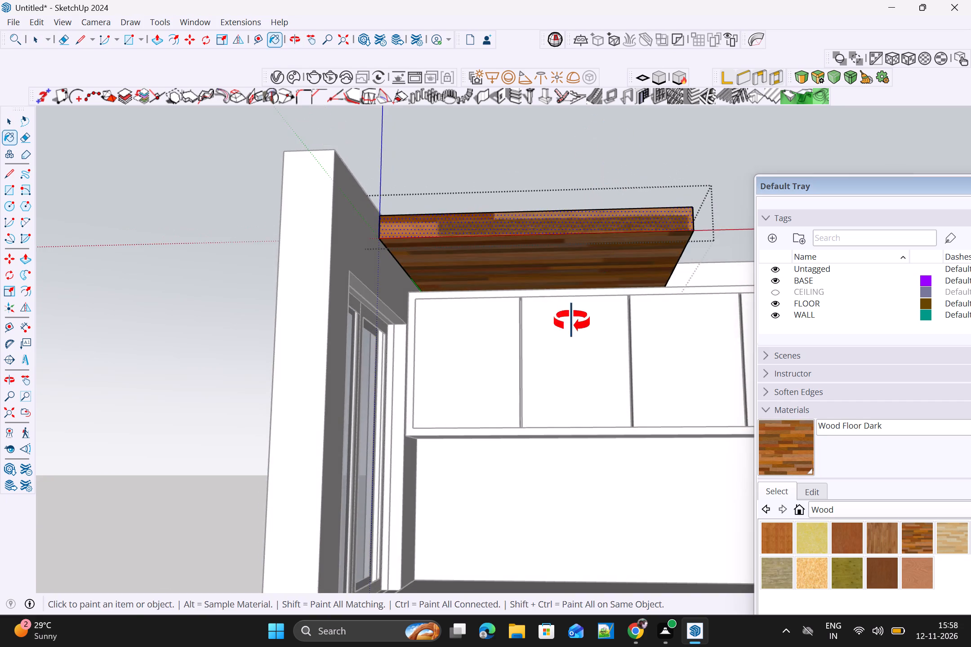
middle_drag(572, 321, 557, 408)
middle_drag(557, 418, 550, 454)
click(557, 292)
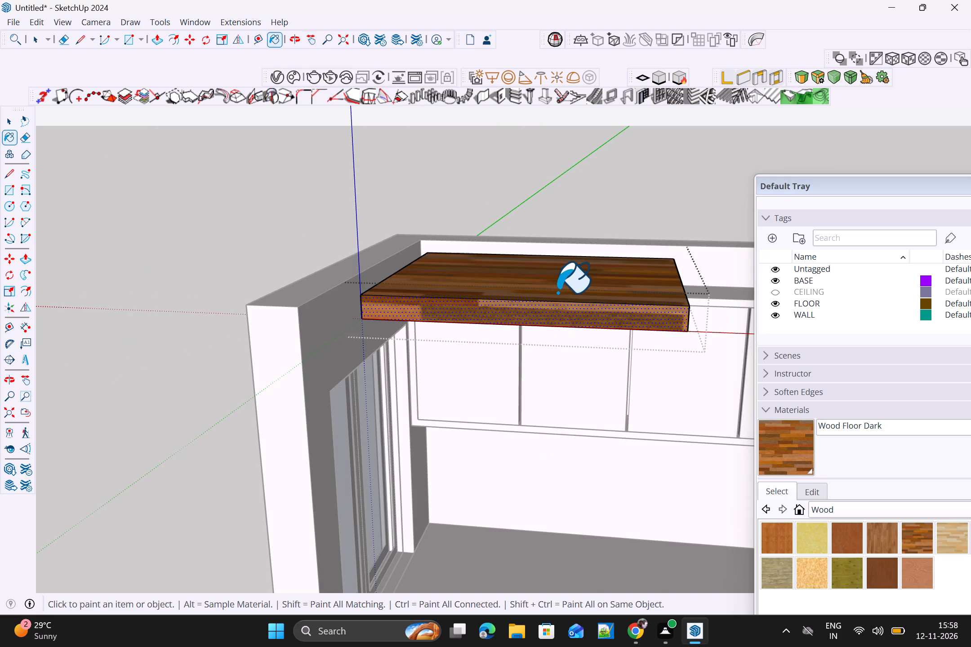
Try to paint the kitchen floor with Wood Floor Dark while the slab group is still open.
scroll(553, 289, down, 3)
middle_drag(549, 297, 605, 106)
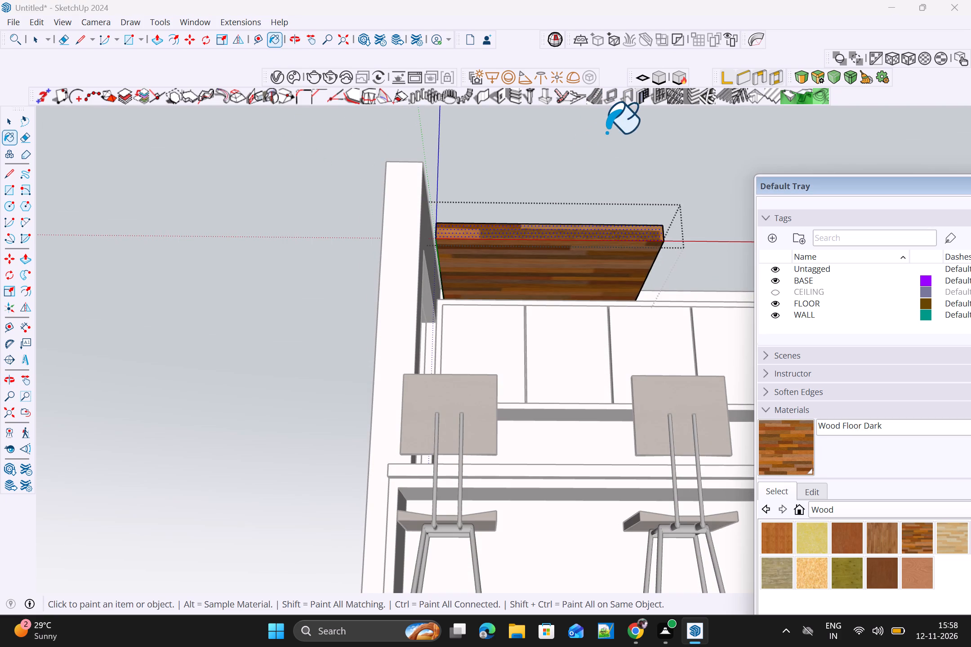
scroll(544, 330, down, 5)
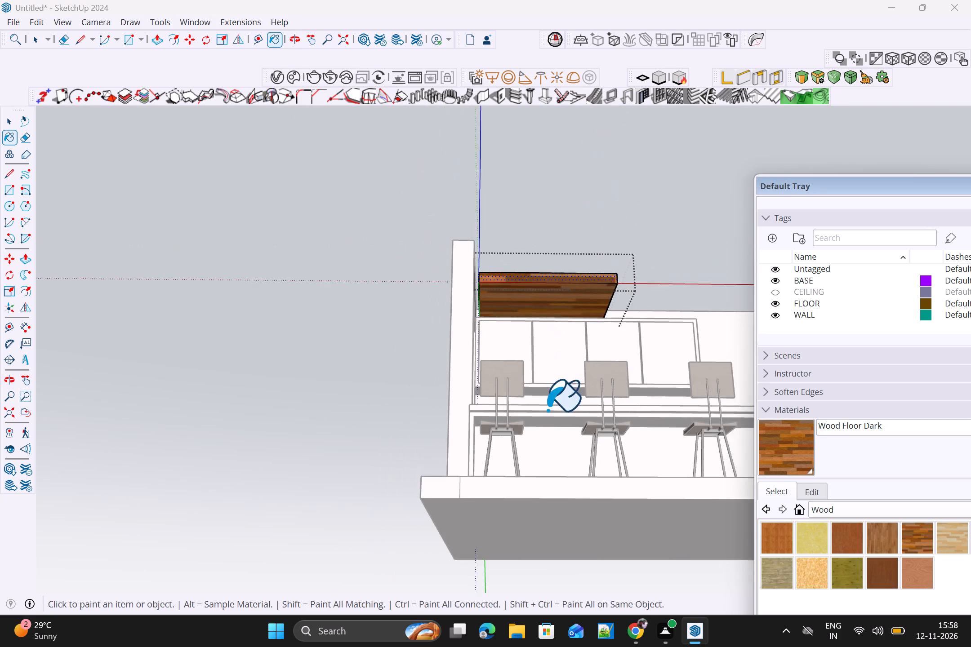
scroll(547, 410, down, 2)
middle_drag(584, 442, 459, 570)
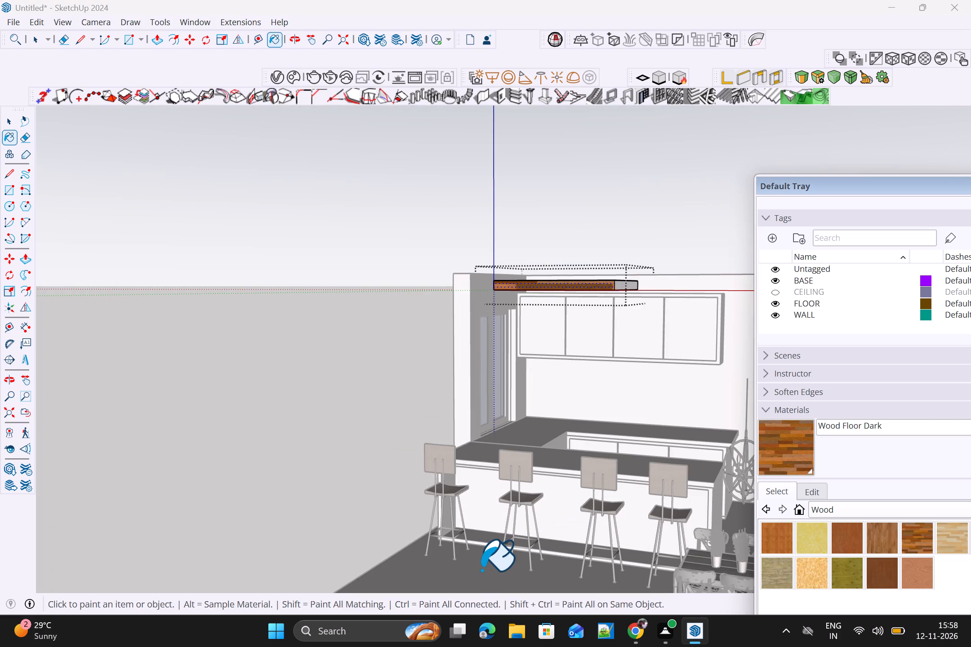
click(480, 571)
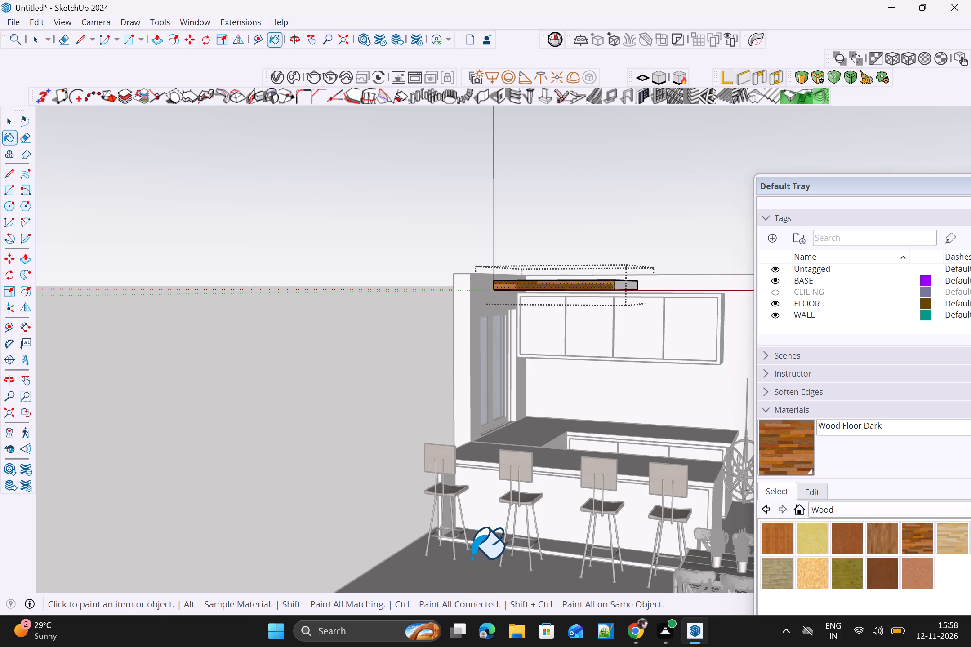
Close the slab group and return to editing the whole kitchen model.
key(space)
drag(217, 402, 221, 406)
scroll(227, 405, down, 4)
click(282, 412)
scroll(282, 401, down, 3)
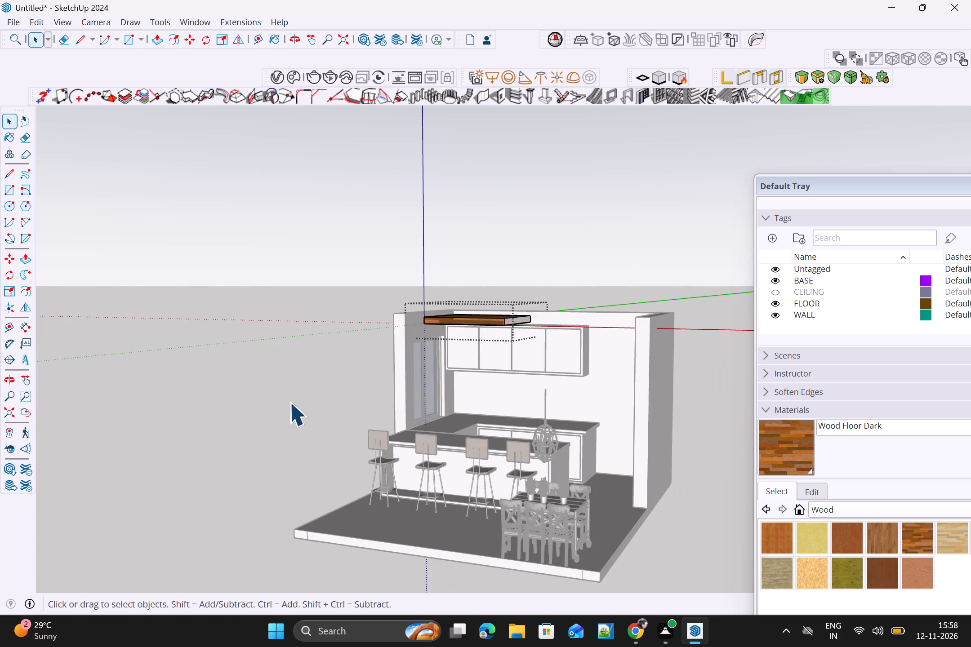
click(253, 390)
drag(251, 389, 253, 393)
drag(250, 386, 253, 393)
drag(251, 386, 253, 391)
scroll(412, 532, up, 2)
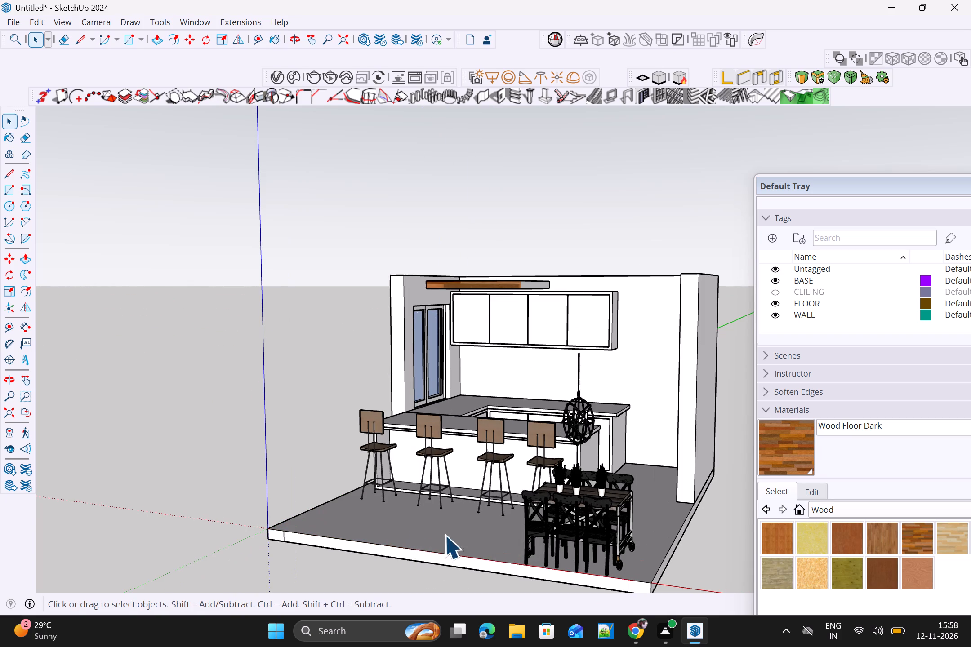
Paint the kitchen floor slab with Wood Floor Dark.
drag(802, 436, 805, 441)
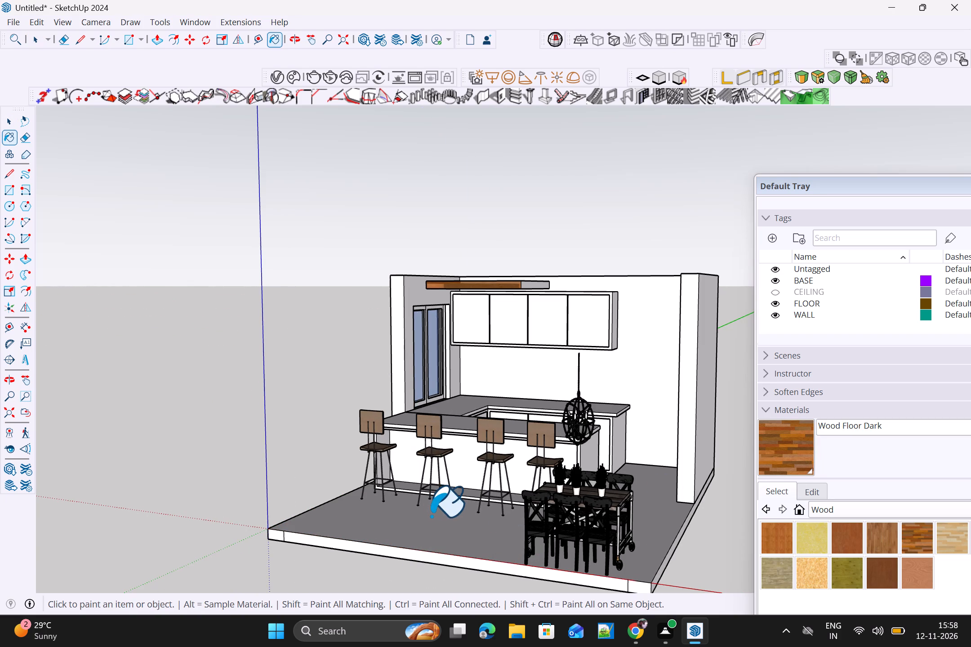
click(433, 518)
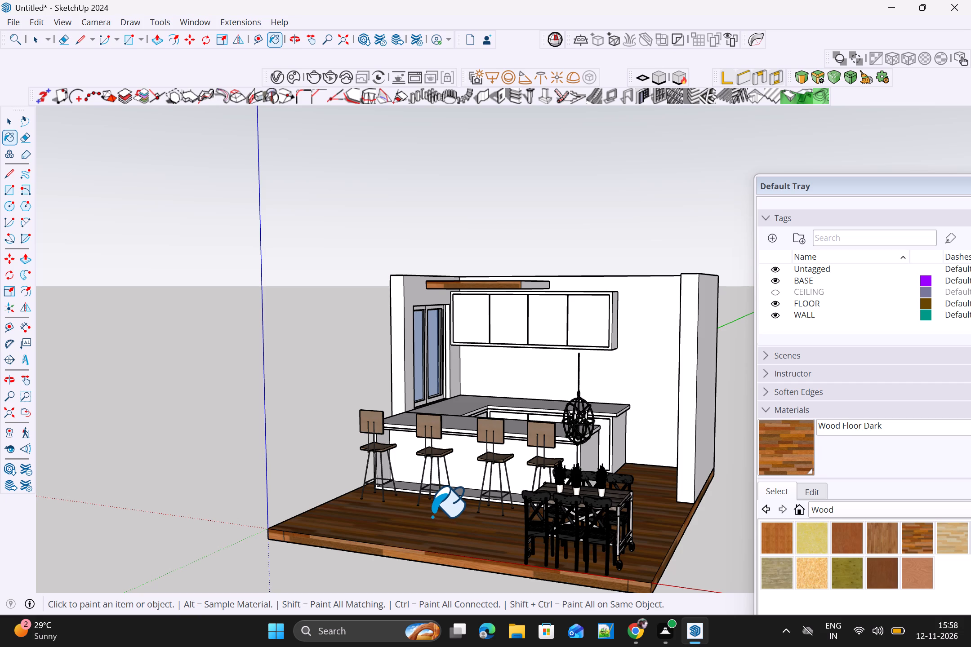
key(space)
Examine the painted floor and the wooden slab above the upper cabinets from several angles and distances.
scroll(434, 522, down, 3)
middle_drag(433, 511, 529, 619)
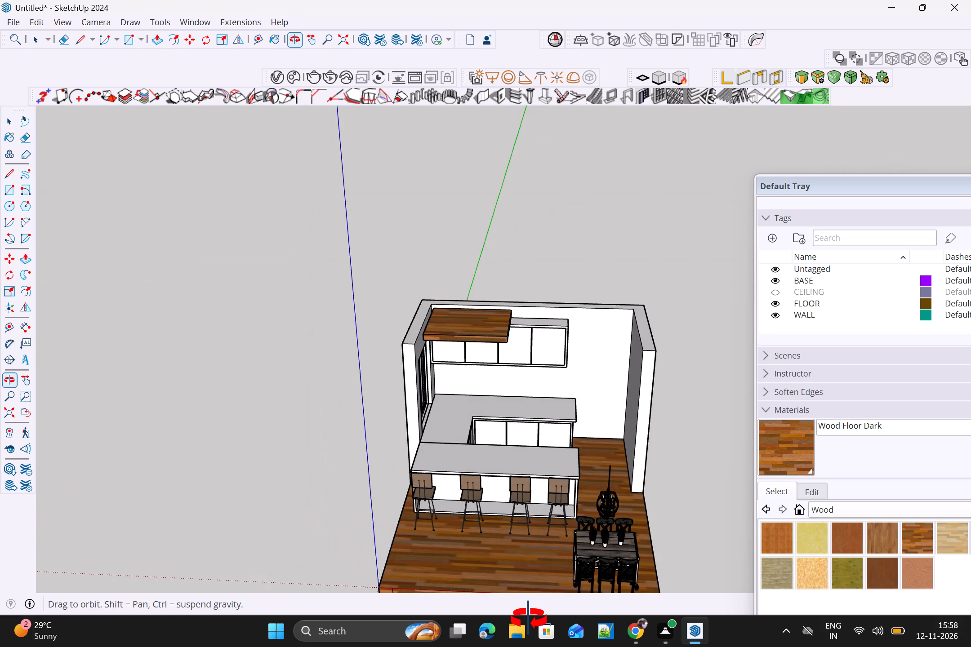
middle_drag(529, 619, 533, 577)
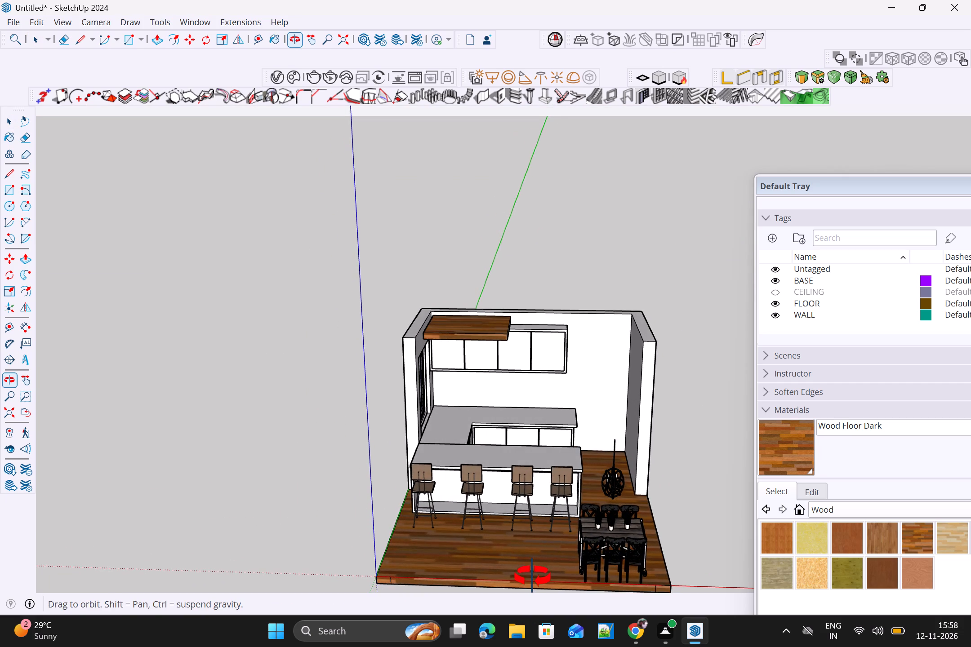
middle_drag(533, 577, 533, 574)
scroll(579, 448, up, 8)
scroll(569, 443, down, 3)
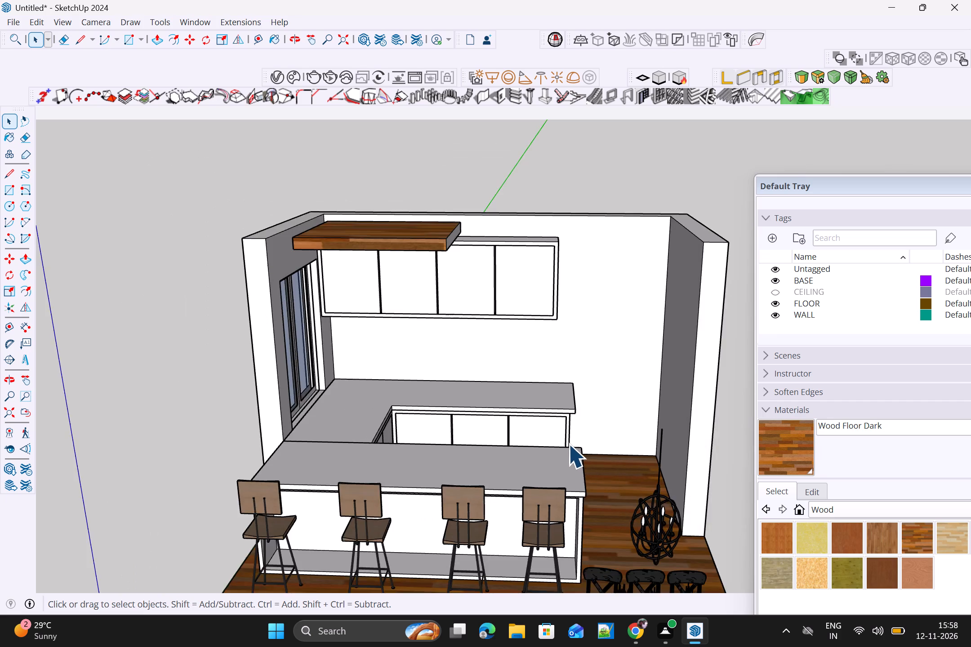
scroll(569, 448, down, 3)
scroll(568, 443, up, 2)
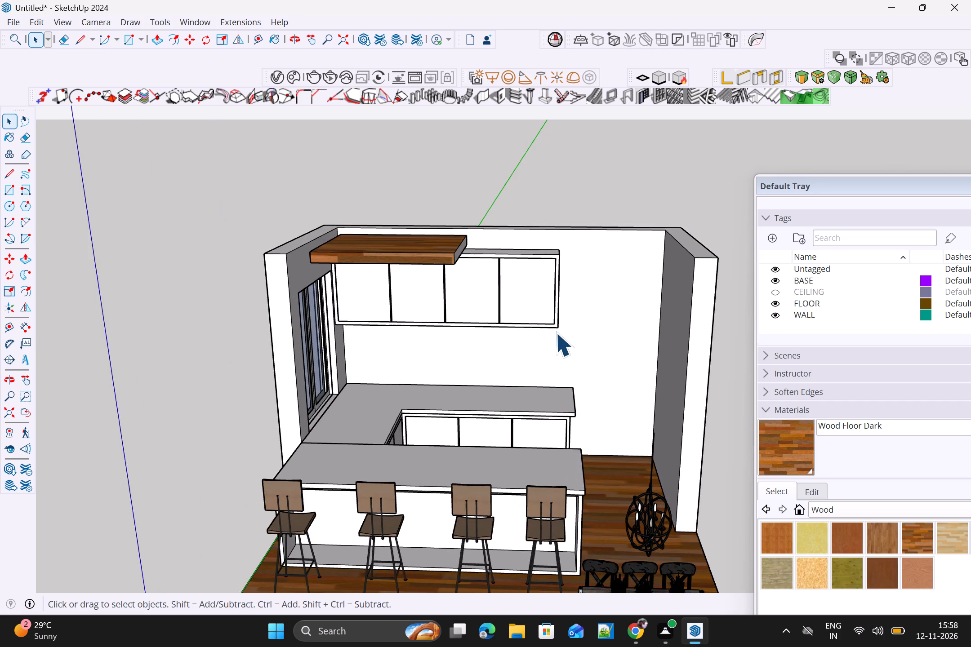
scroll(554, 325, up, 3)
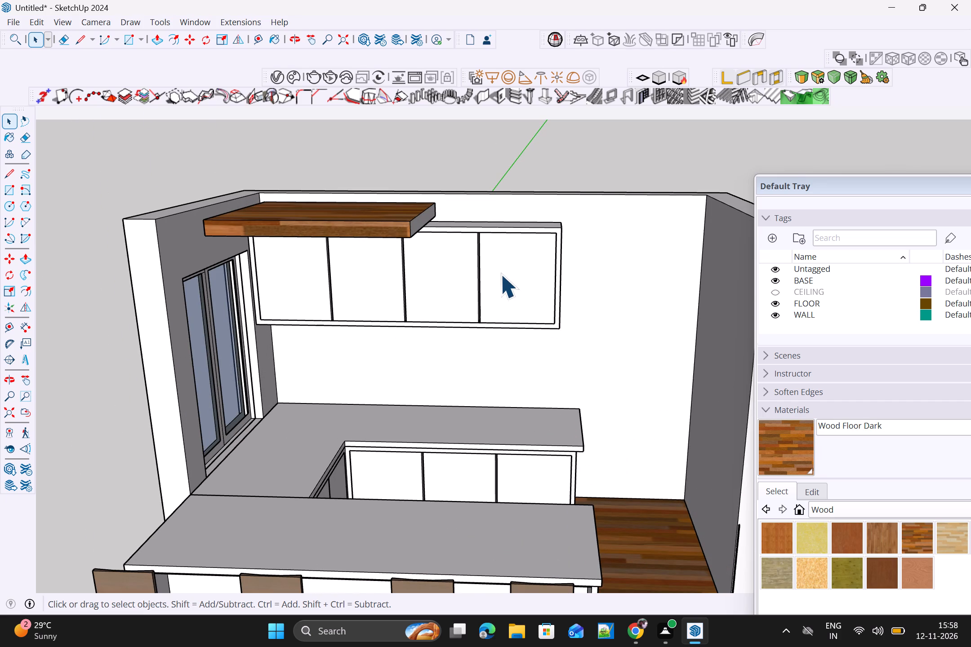
scroll(500, 274, up, 2)
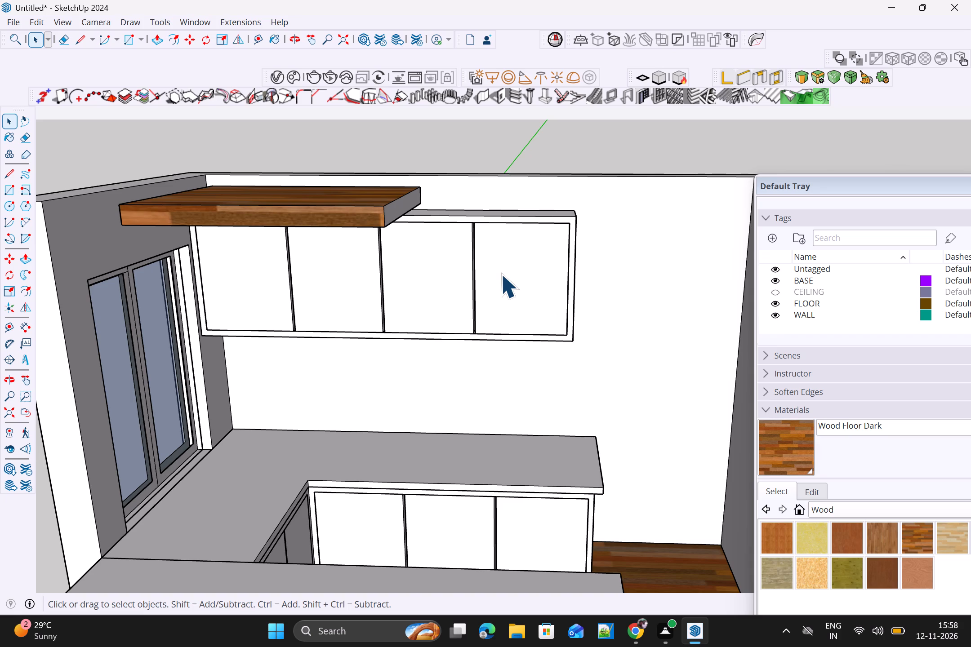
scroll(501, 274, down, 3)
scroll(502, 282, up, 1)
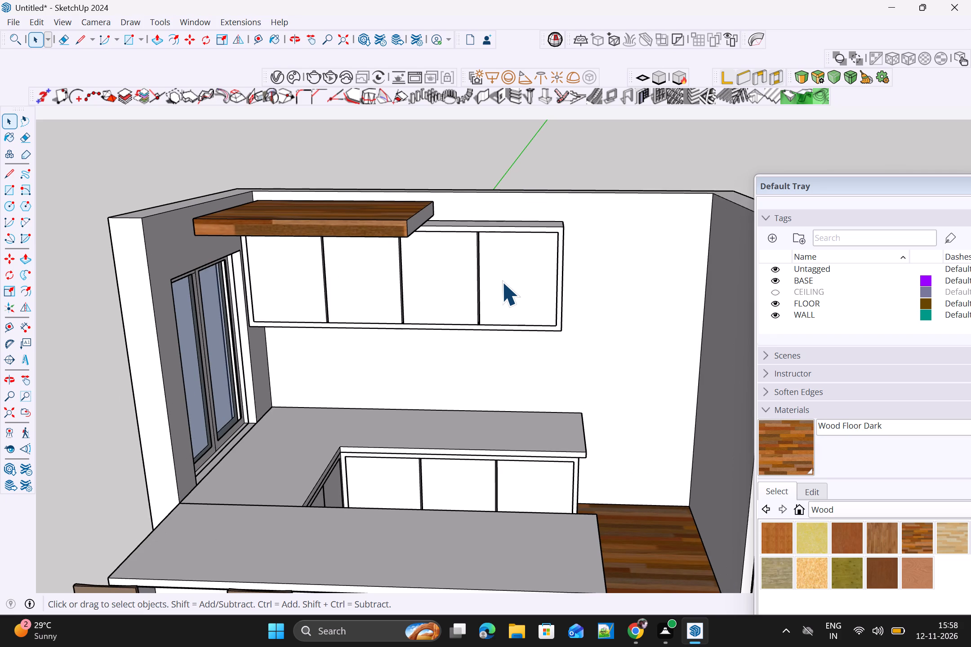
scroll(502, 282, down, 3)
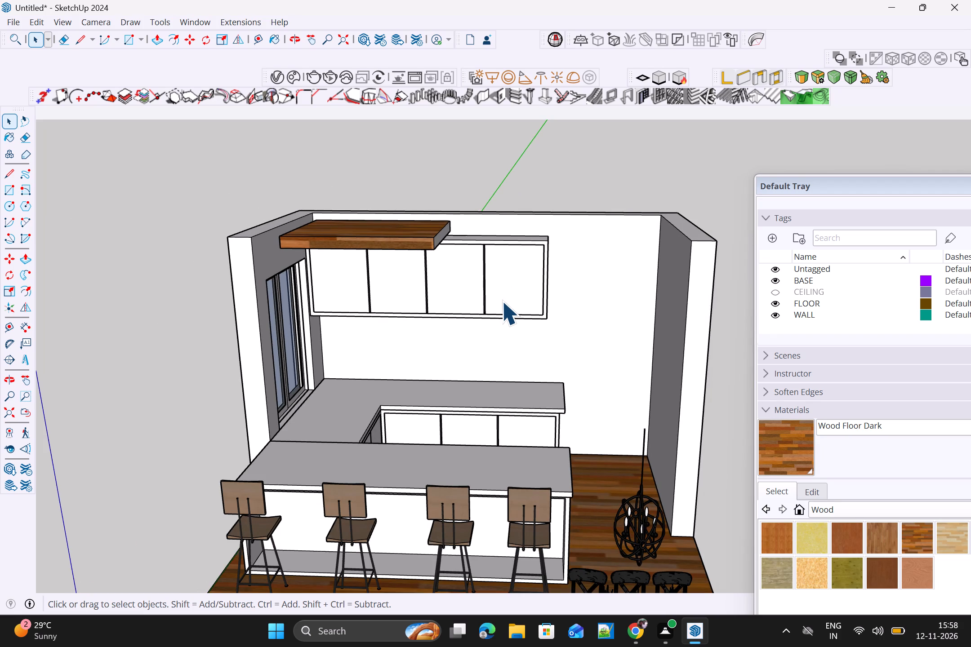
scroll(494, 355, down, 1)
middle_drag(494, 358, 495, 339)
middle_drag(510, 294, 527, 291)
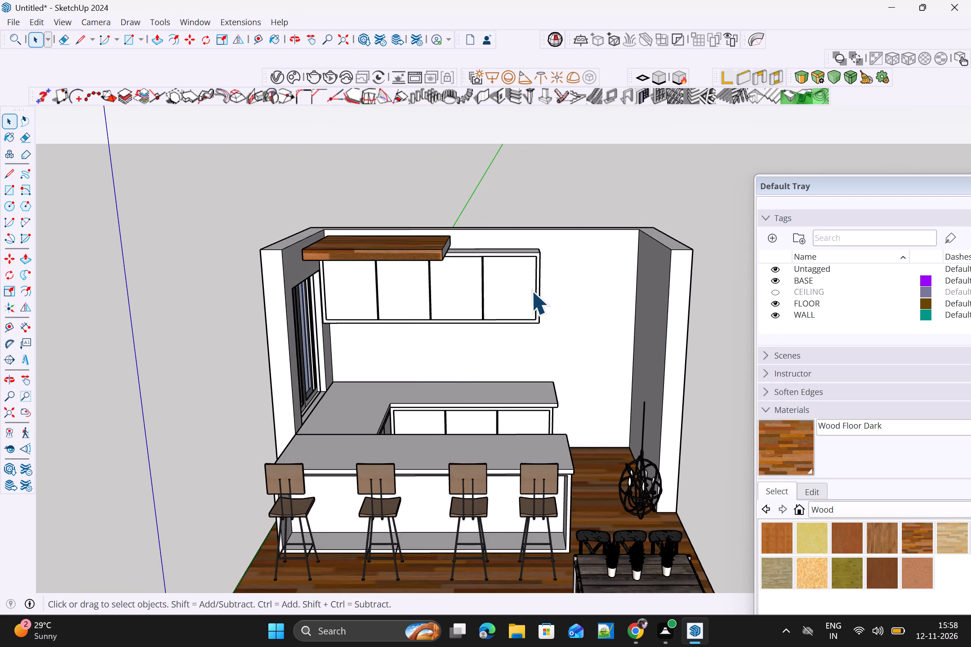
middle_drag(531, 291, 531, 242)
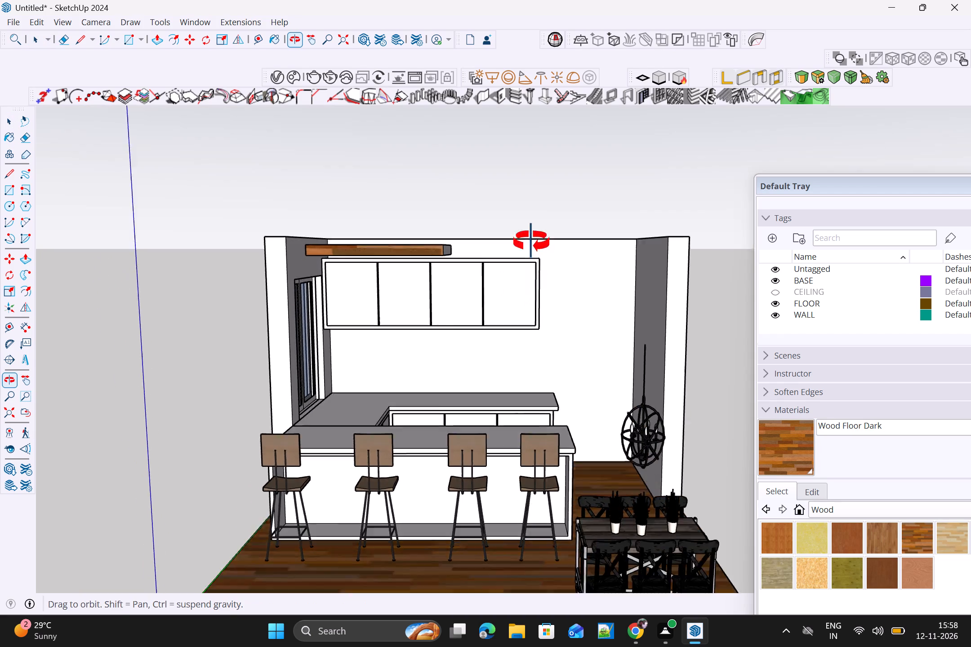
middle_drag(531, 242, 537, 239)
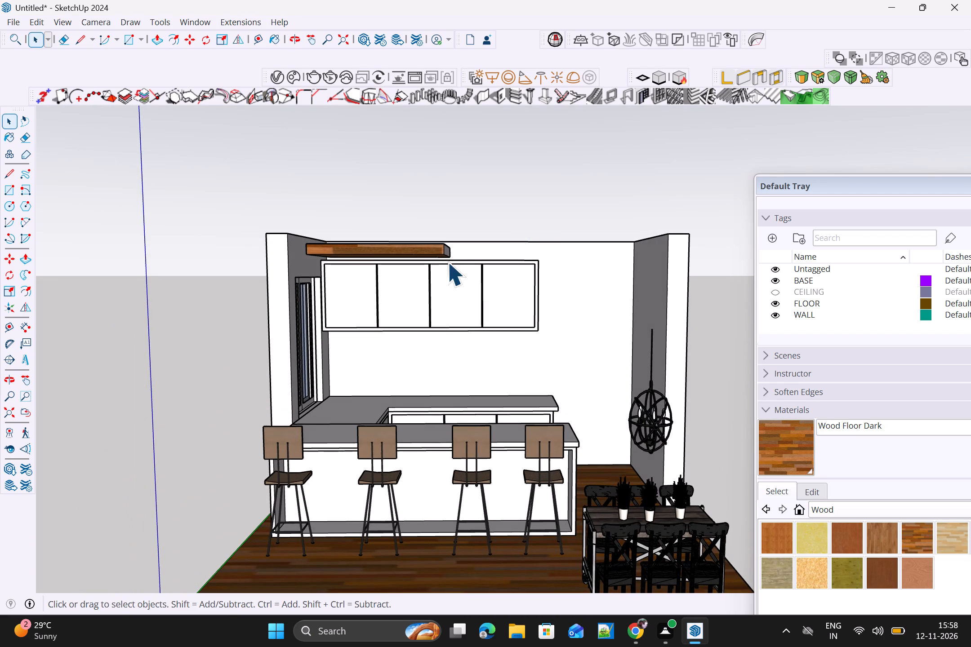
Inside the slab group, Push/Pull the slab's bare short end face out to the free end of the upper cabinets, and close the group.
scroll(447, 256, up, 4)
middle_drag(484, 258, 312, 274)
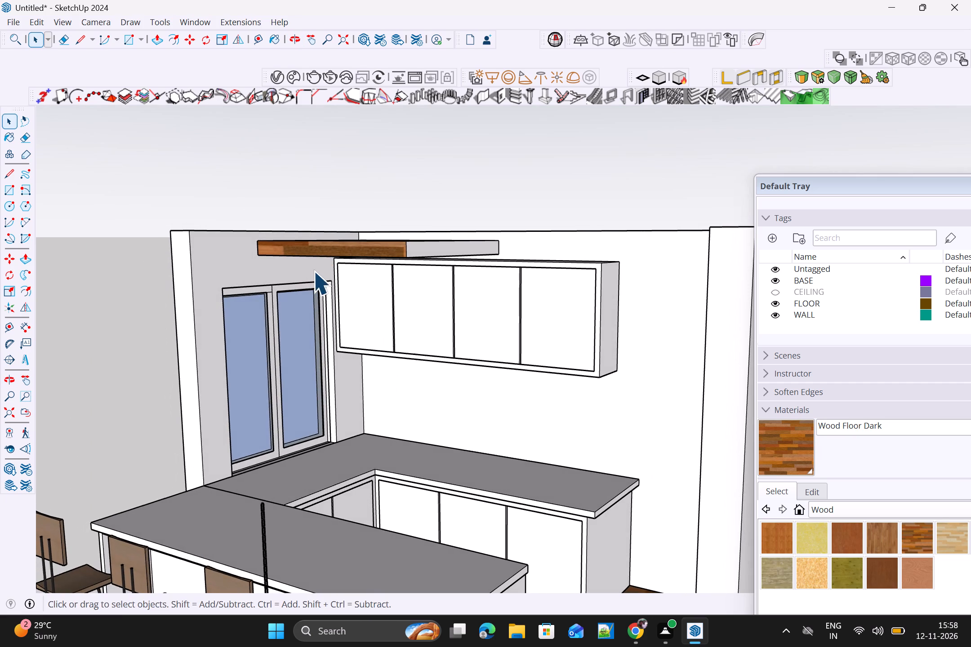
key(p)
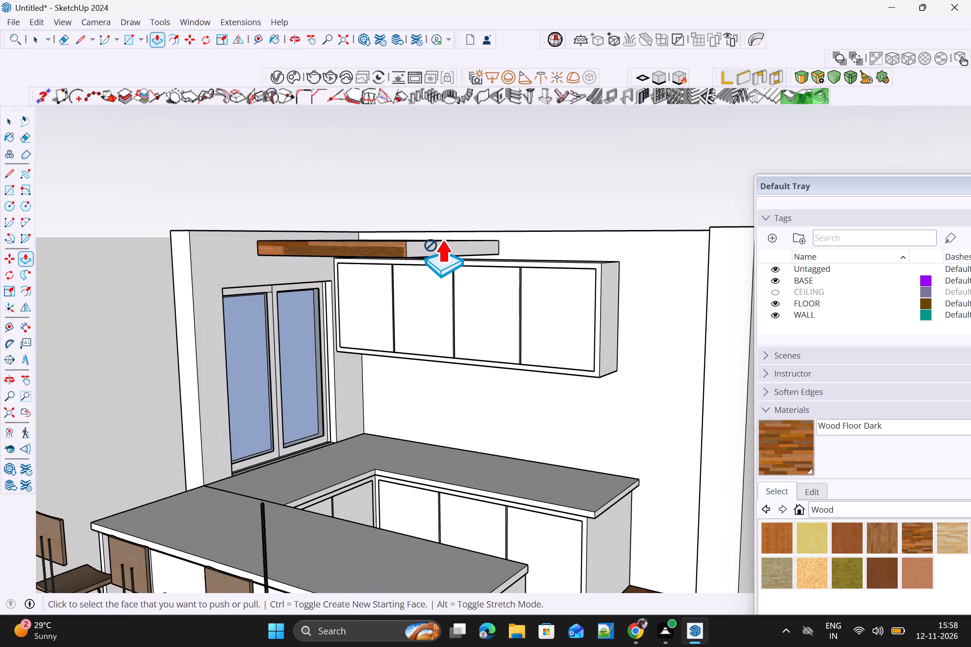
scroll(445, 240, up, 12)
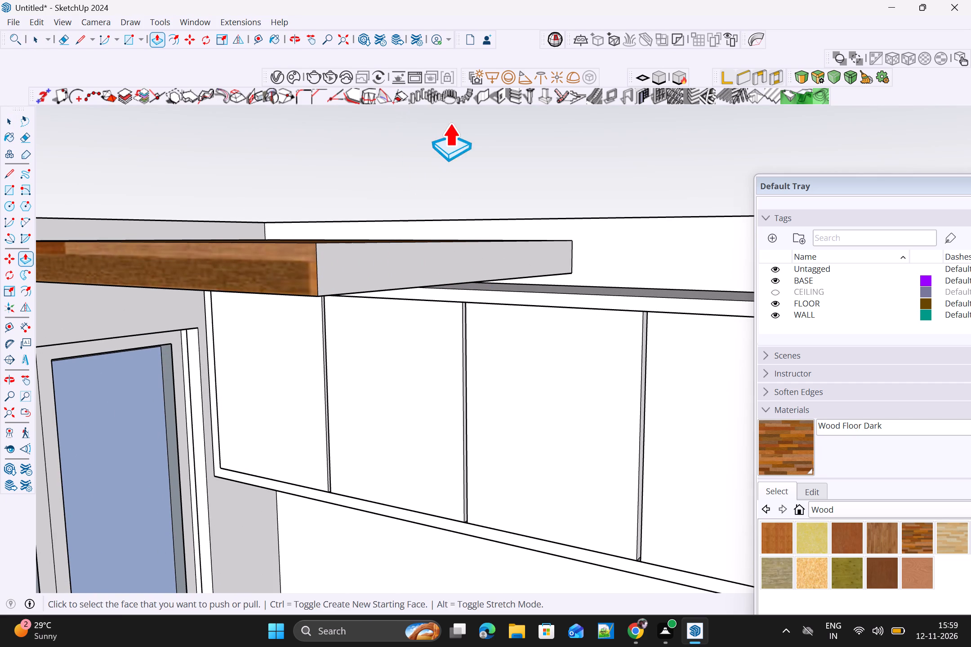
key(space)
drag(412, 259, 414, 270)
triple_click(411, 270)
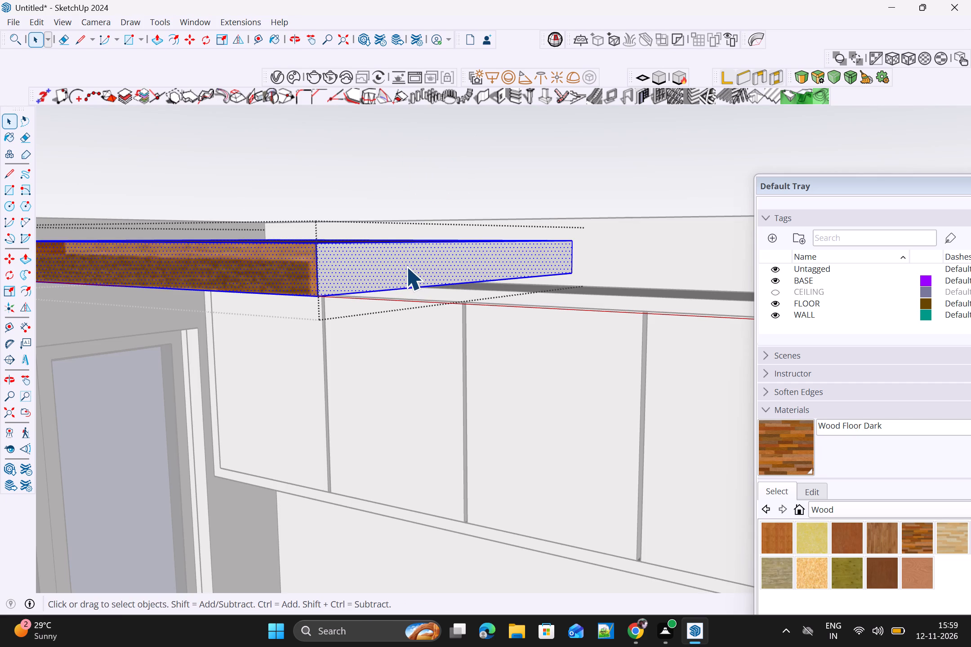
click(406, 266)
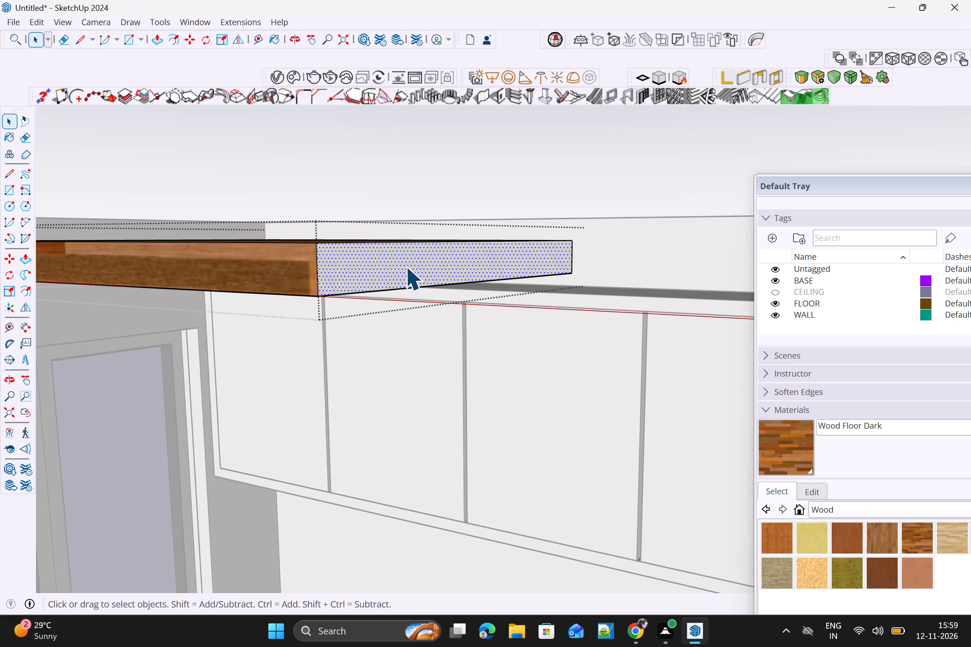
key(p)
click(405, 266)
scroll(425, 266, down, 9)
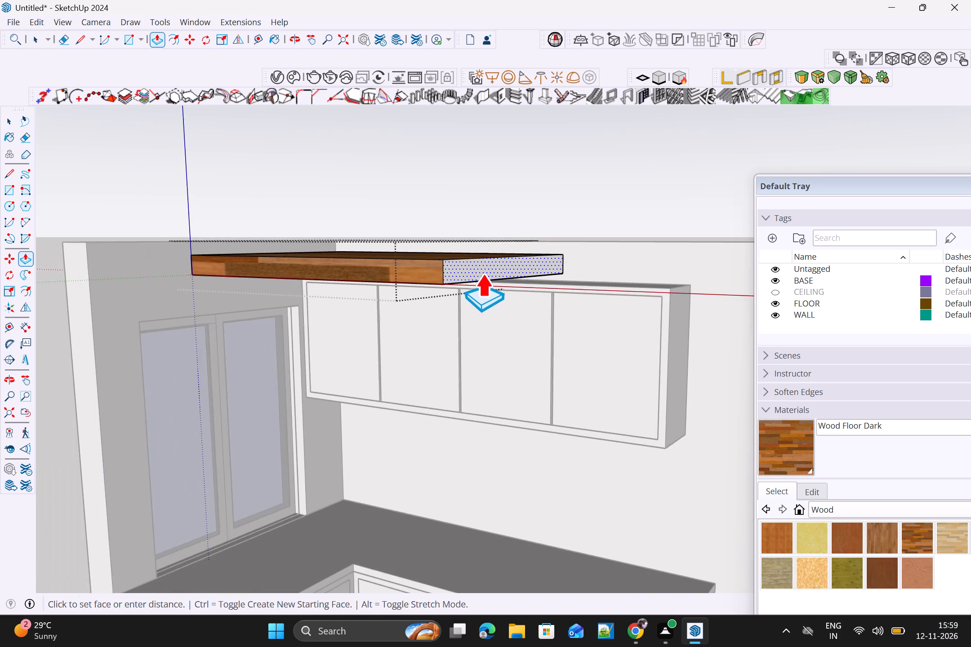
scroll(483, 273, down, 2)
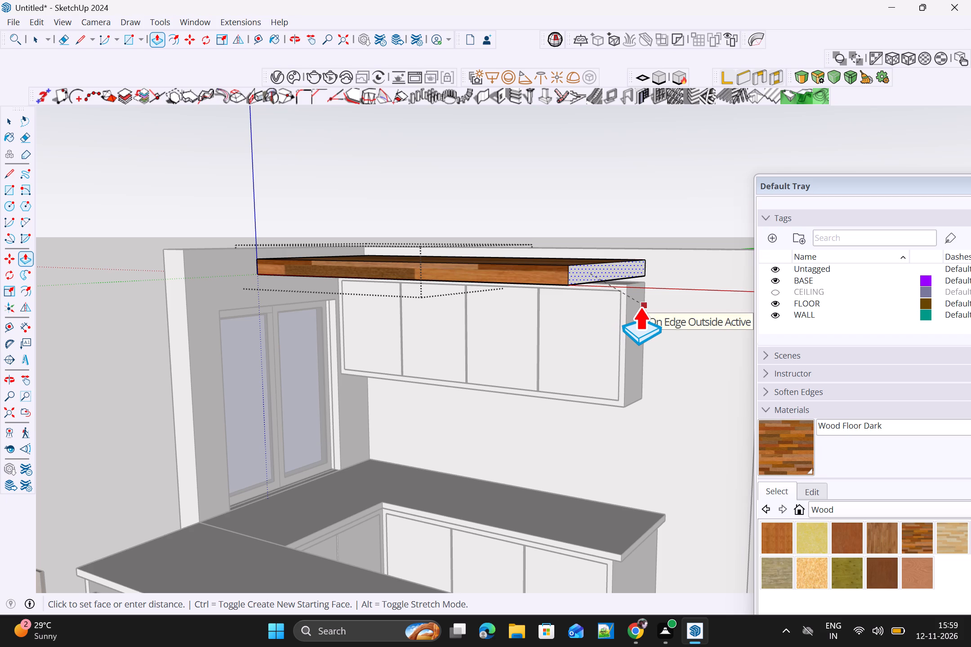
scroll(634, 294, up, 4)
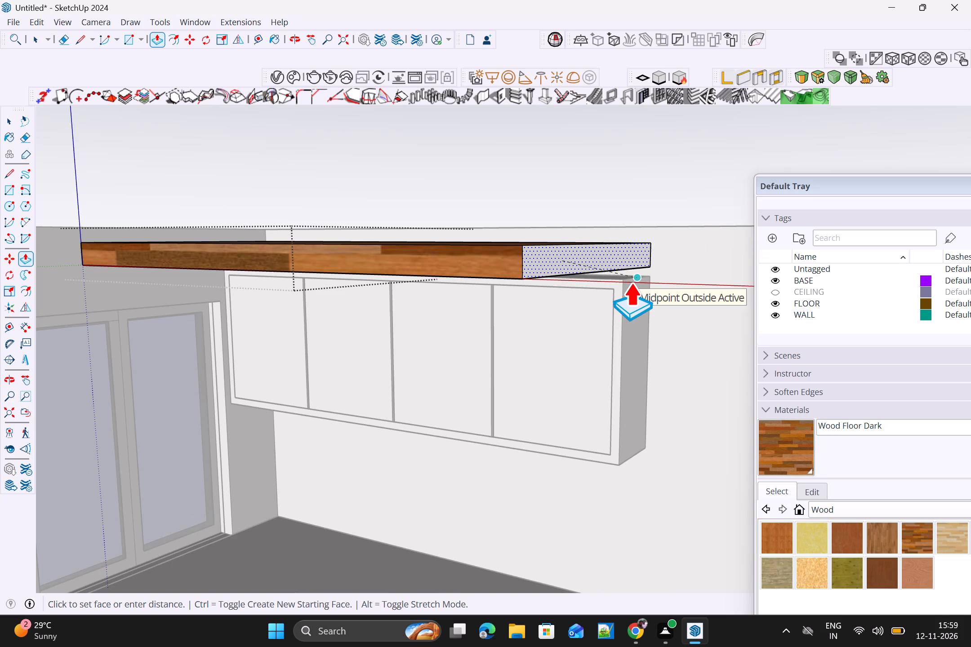
scroll(628, 283, up, 5)
click(631, 286)
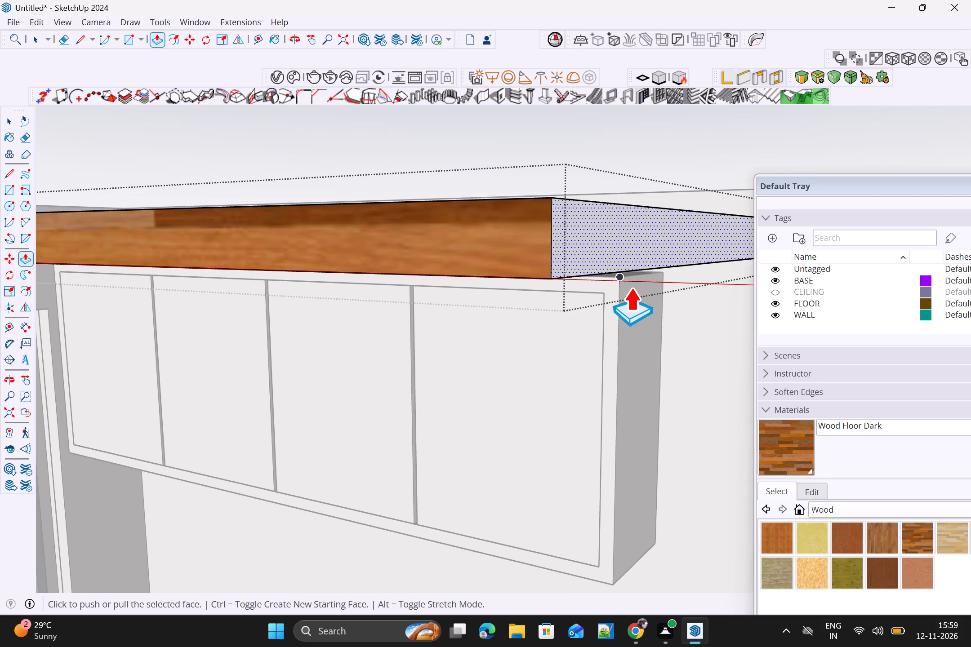
scroll(631, 300, down, 8)
scroll(561, 363, down, 3)
middle_drag(523, 377, 543, 385)
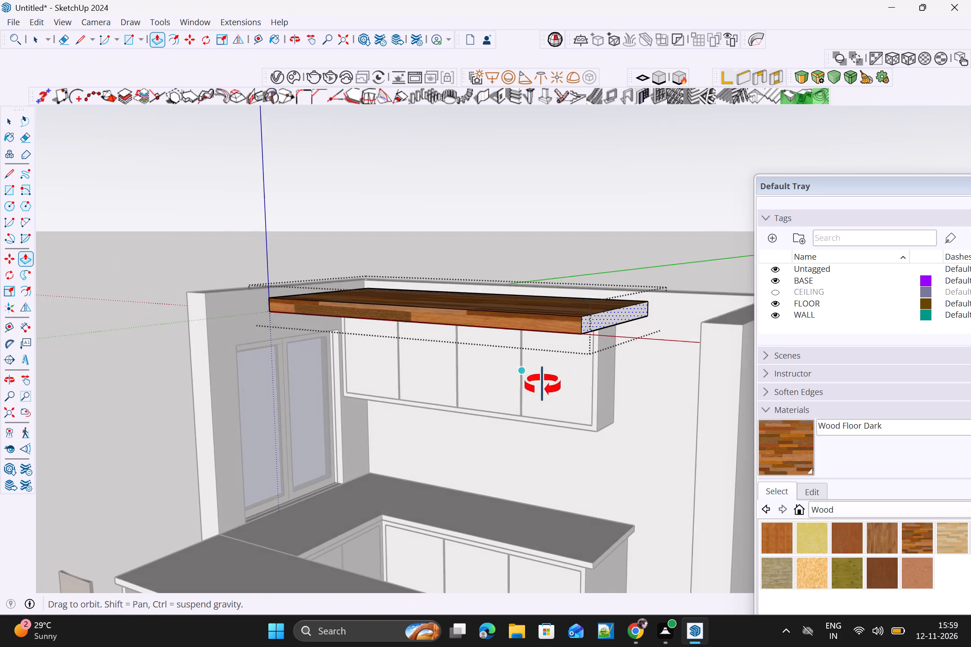
middle_drag(543, 385, 694, 385)
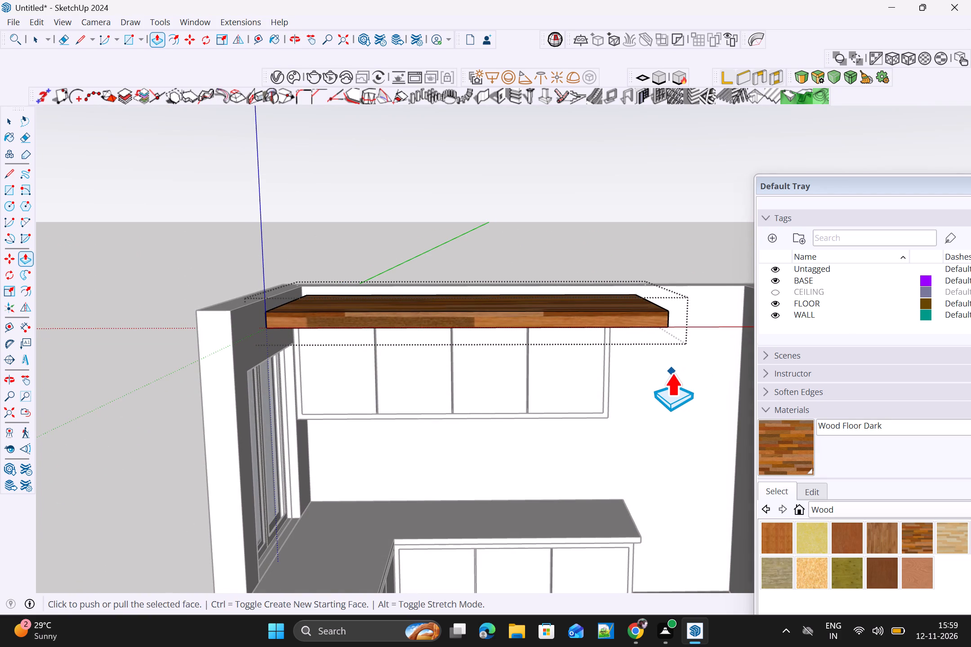
key(space)
click(257, 249)
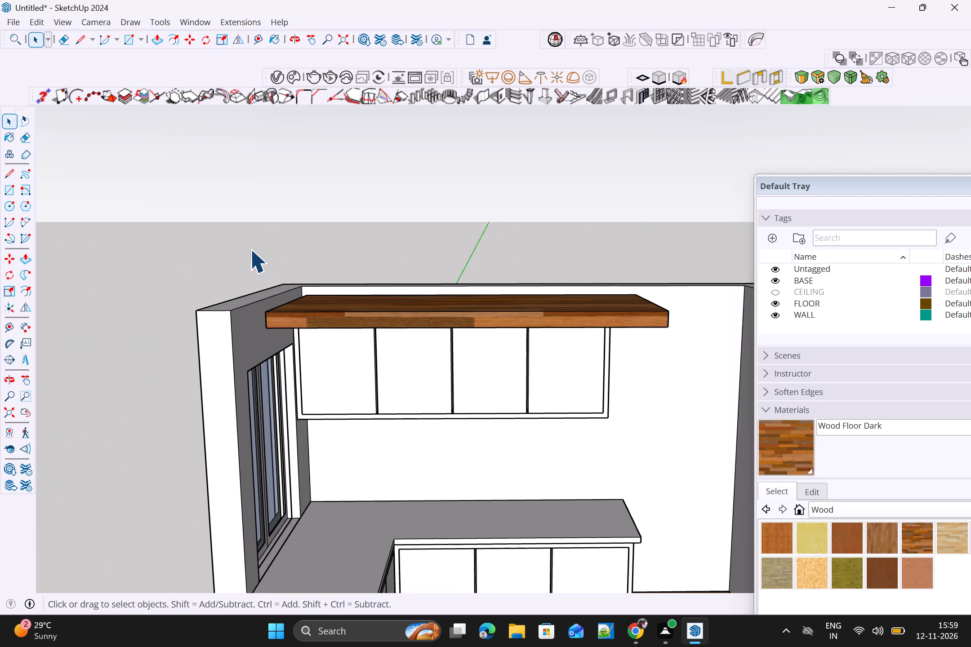
Paint the bare short end face of the slab above the upper cabinets with Wood Floor Dark.
scroll(249, 254, down, 2)
middle_click(542, 310)
click(789, 467)
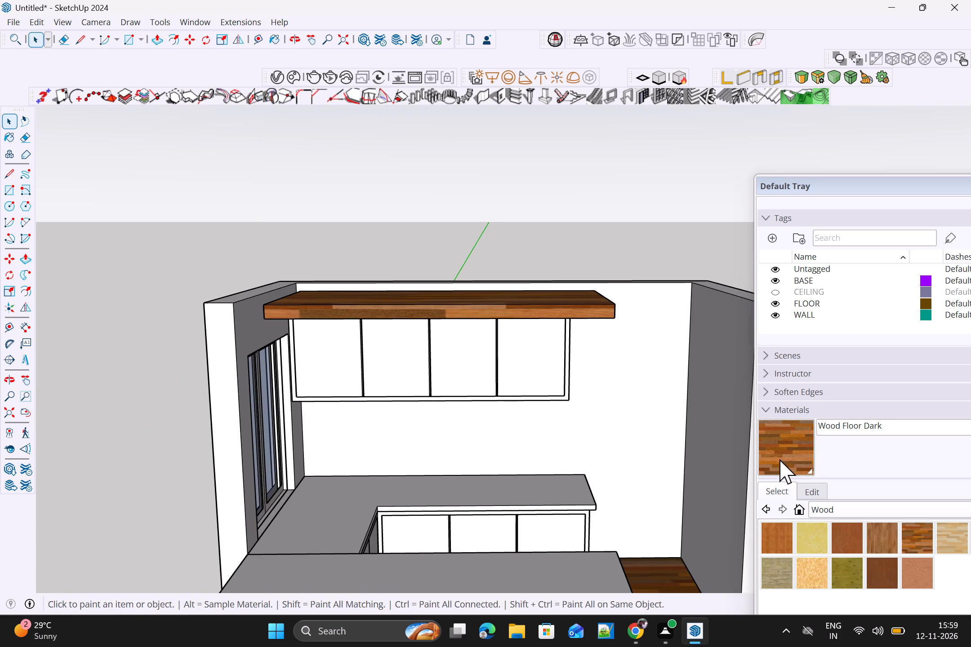
scroll(634, 346, up, 4)
middle_drag(628, 318, 494, 259)
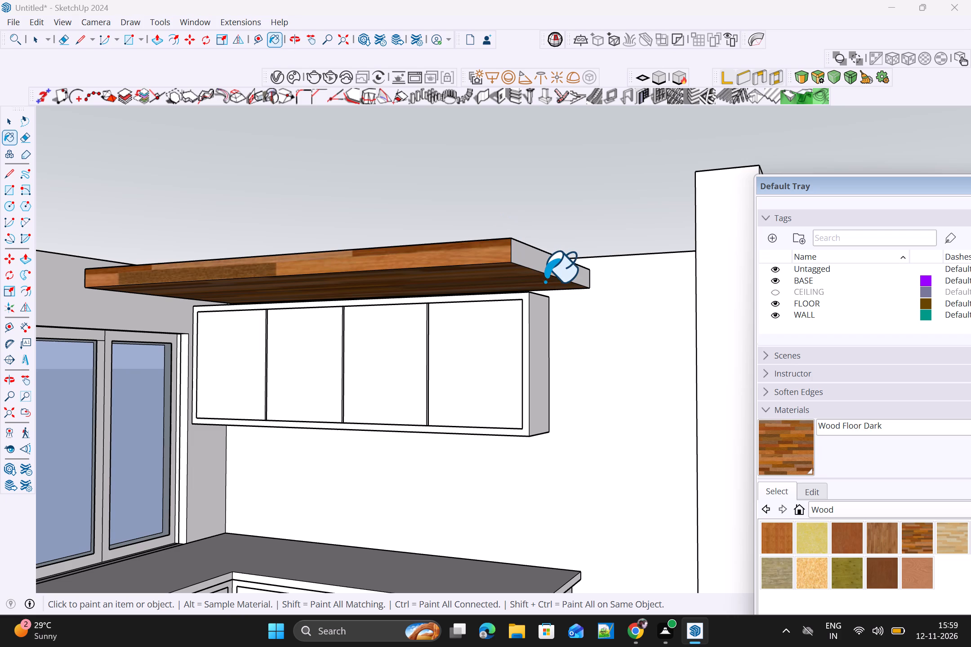
click(517, 261)
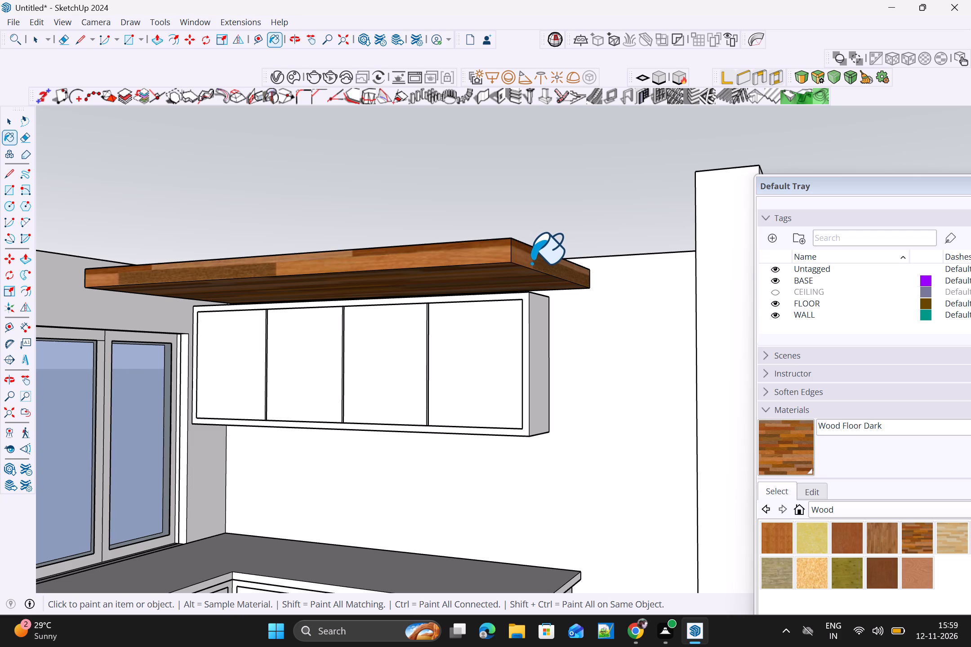
key(space)
Paint the upper cabinets' outer frame and side panel with 0012_Bisque from the Colors-Named materials collection.
scroll(528, 298, down, 4)
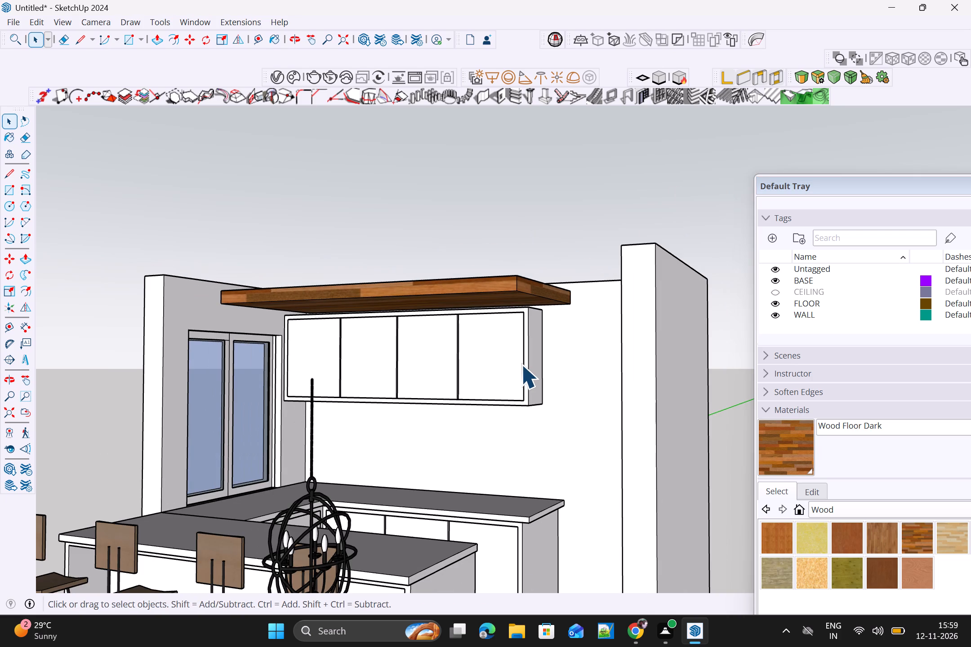
scroll(835, 509, down, 3)
scroll(833, 511, up, 1)
scroll(833, 520, down, 2)
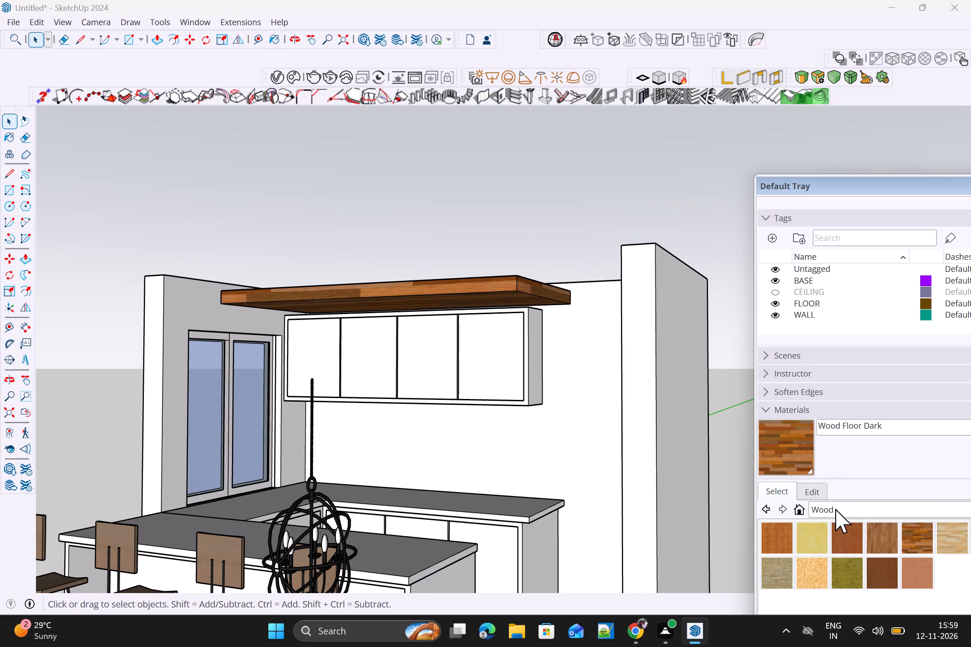
click(836, 510)
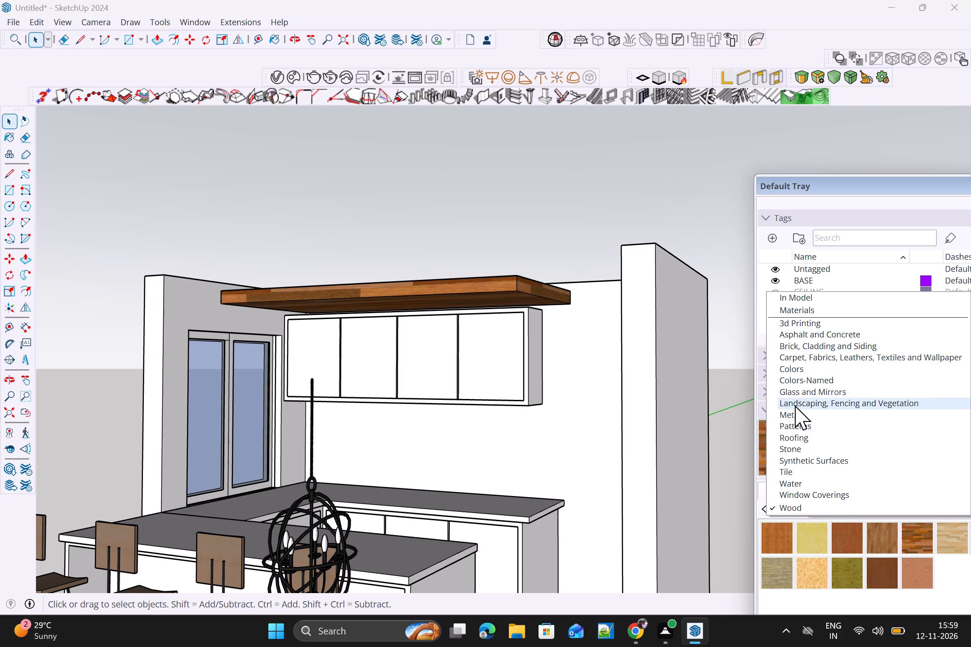
click(797, 381)
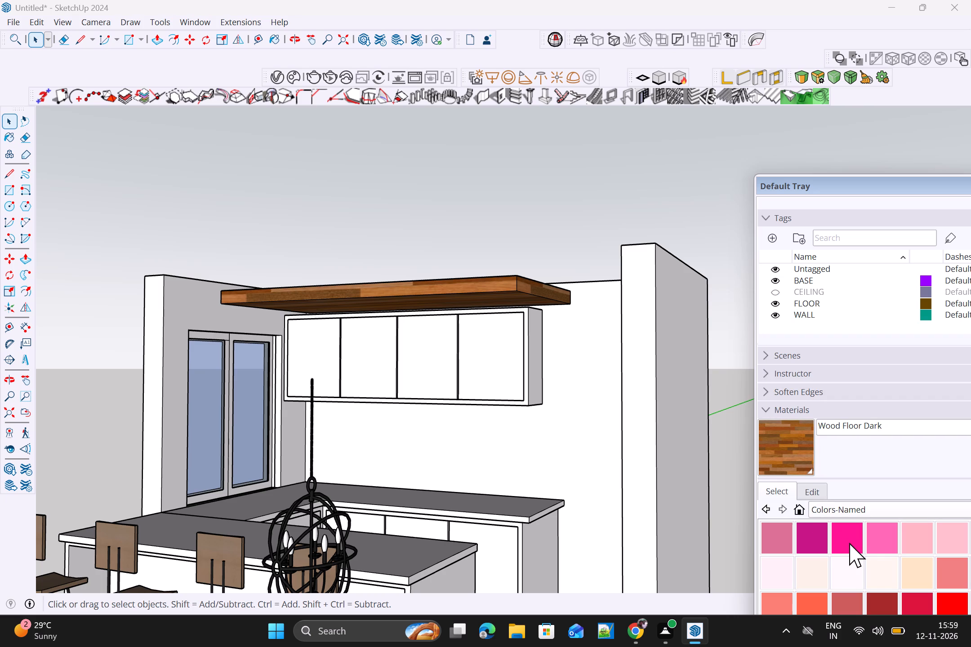
scroll(851, 546, down, 3)
scroll(851, 547, up, 1)
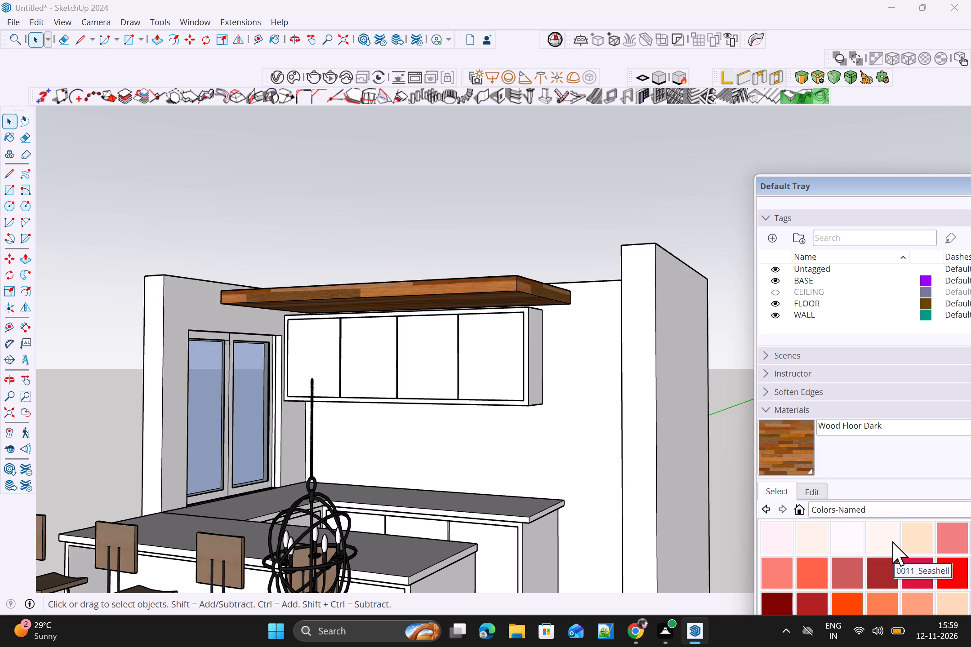
click(909, 548)
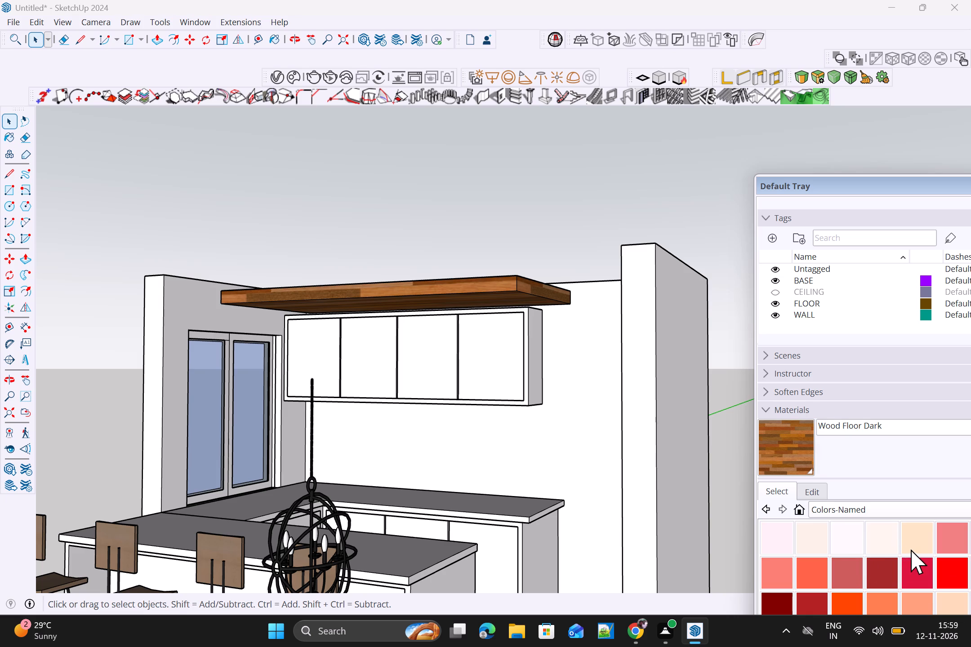
click(535, 338)
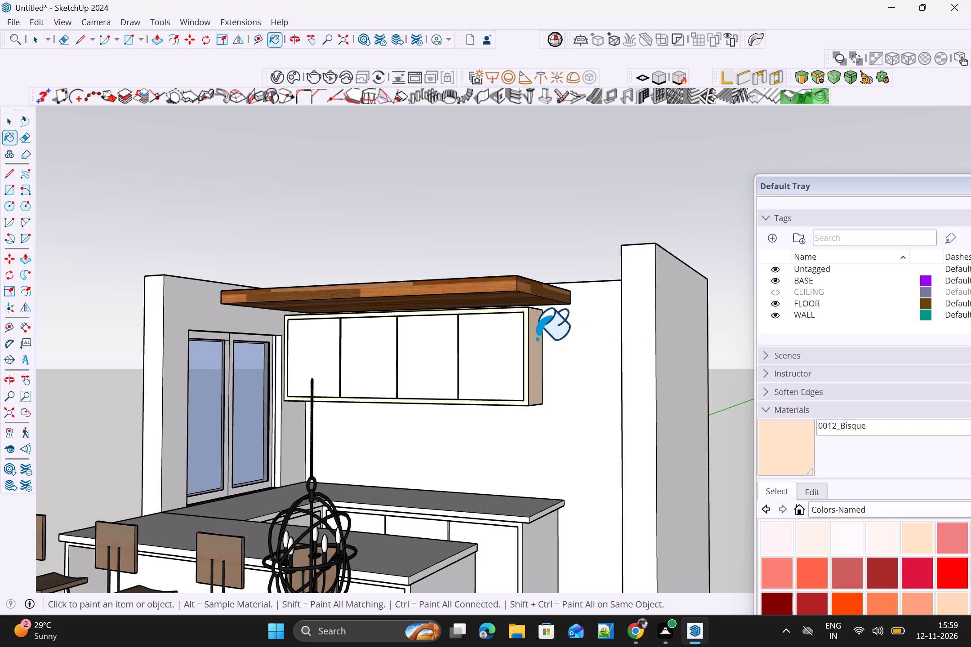
Paint the four upper cabinet doors with 0012_Bisque.
click(503, 358)
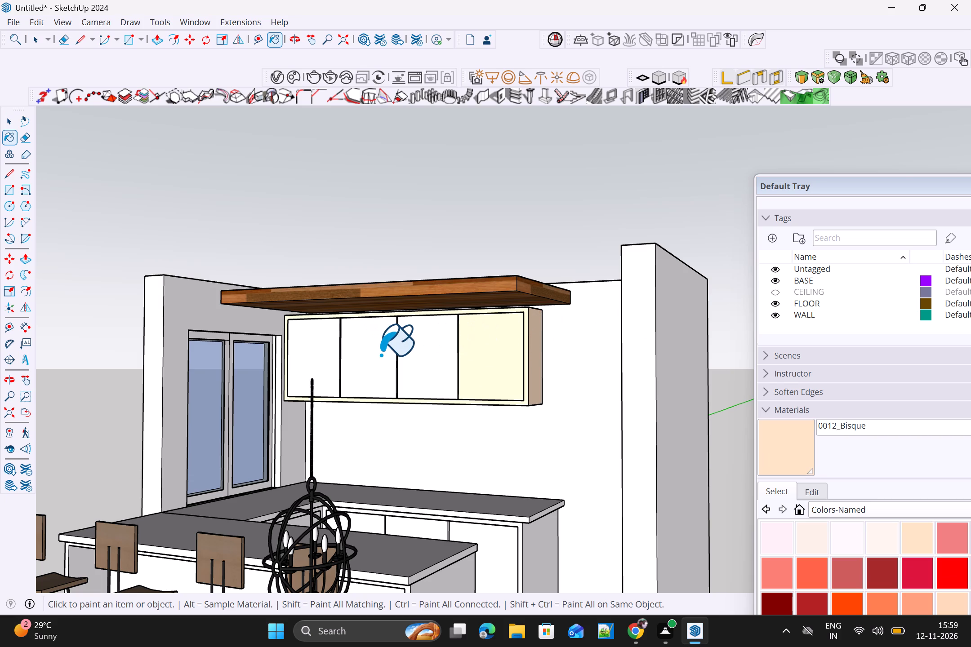
click(422, 383)
drag(379, 361, 382, 365)
click(324, 359)
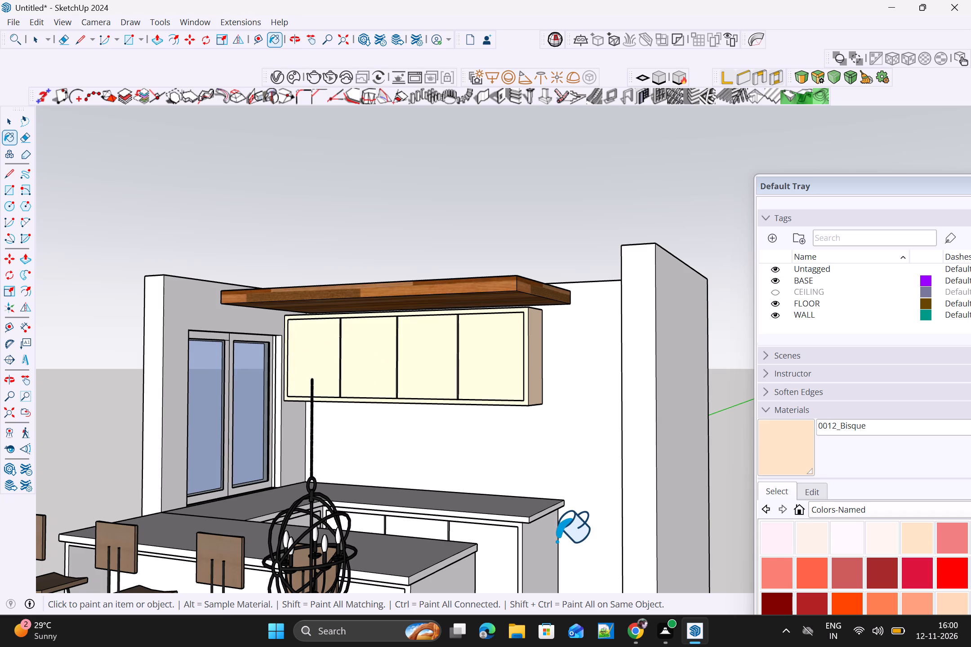
Paint the base cabinets' body and the back-wall base cabinet doors with 0012_Bisque.
scroll(382, 558, down, 5)
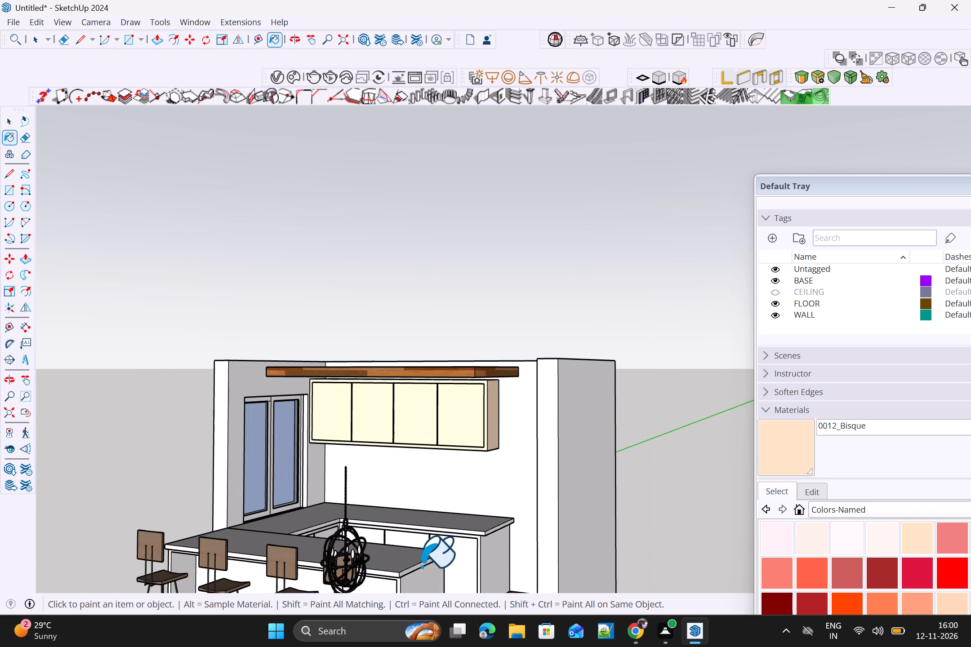
click(485, 564)
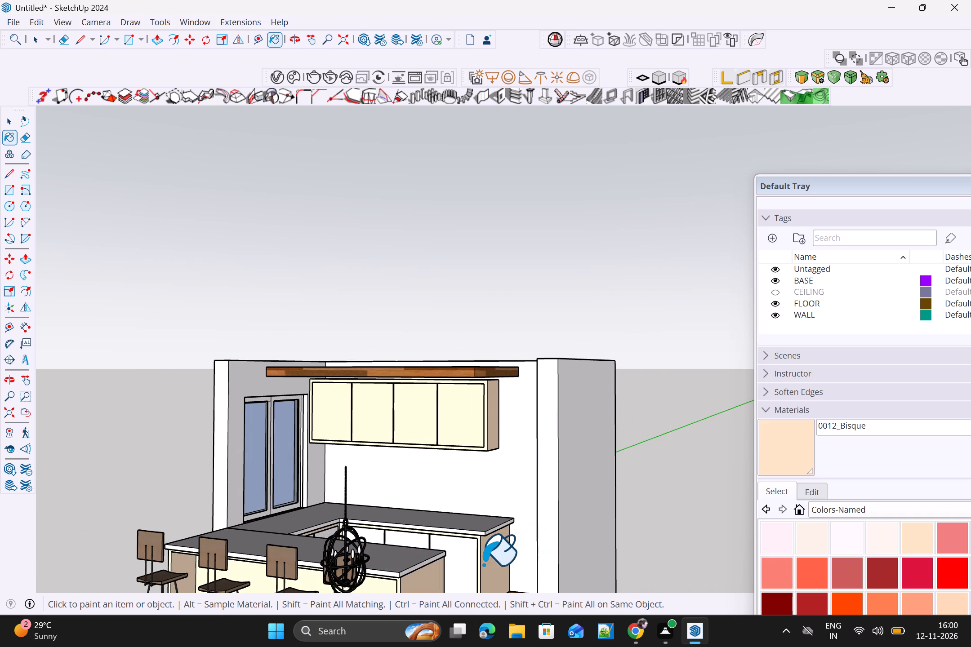
click(464, 559)
click(425, 545)
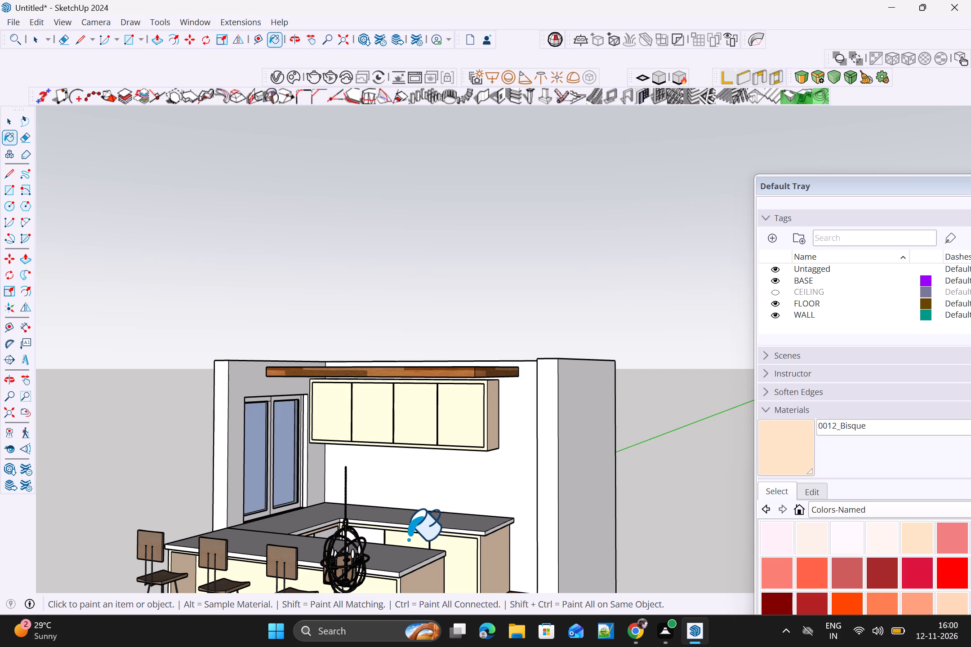
click(368, 542)
Paint the remaining base cabinet doors near the corner and beneath the window with 0012_Bisque.
scroll(389, 542, down, 3)
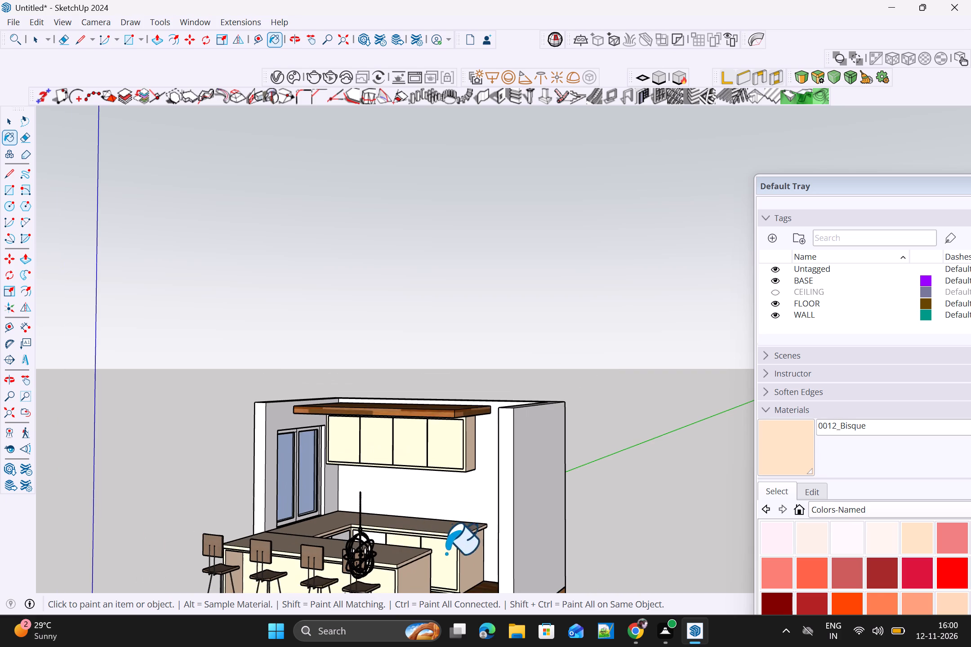
middle_drag(459, 552, 234, 535)
scroll(327, 523, up, 6)
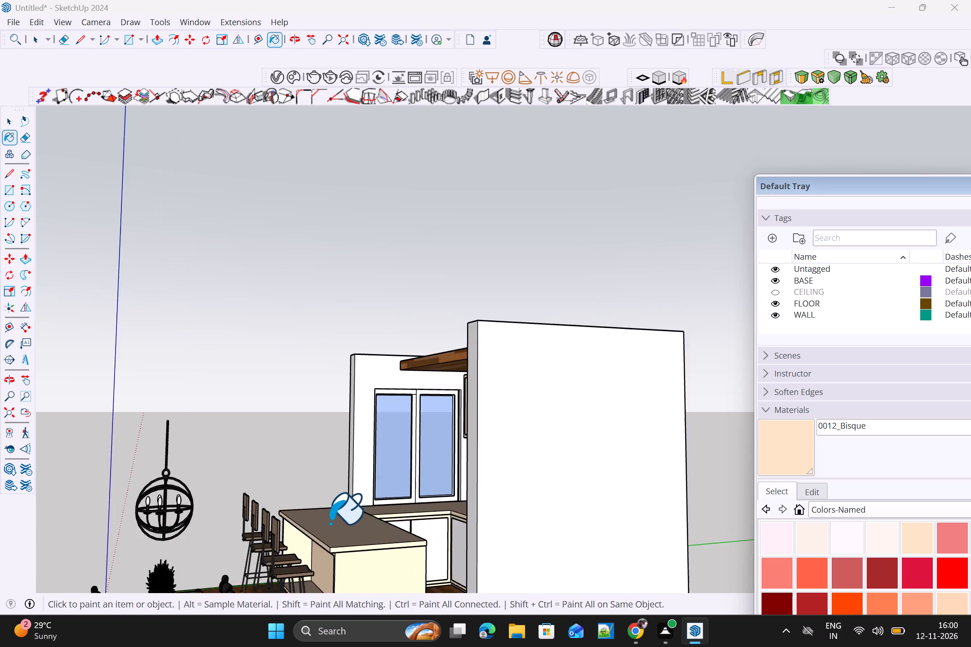
scroll(330, 523, up, 2)
click(515, 545)
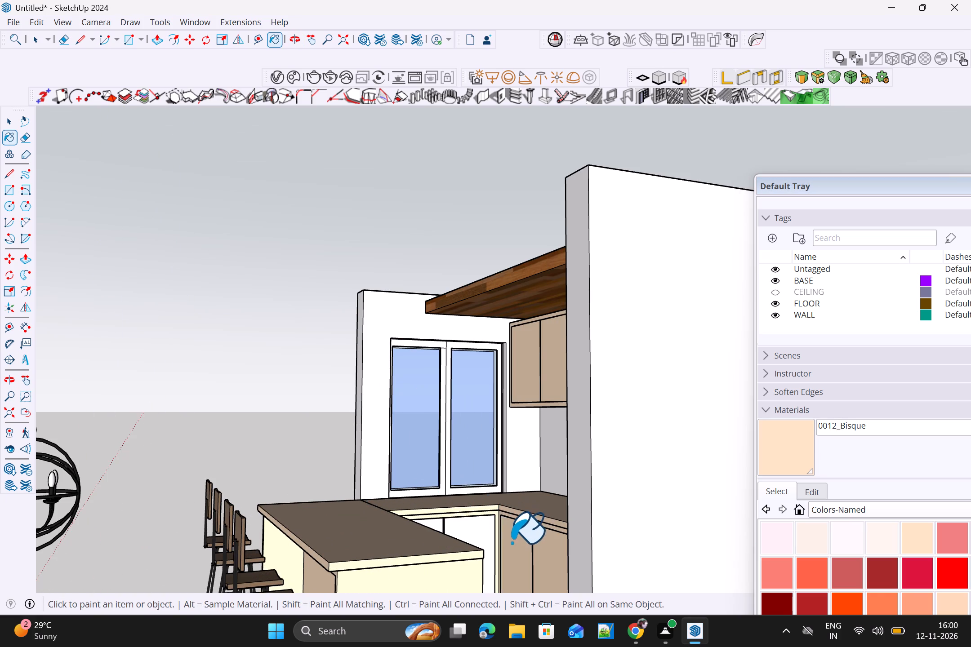
scroll(509, 542, up, 8)
click(411, 524)
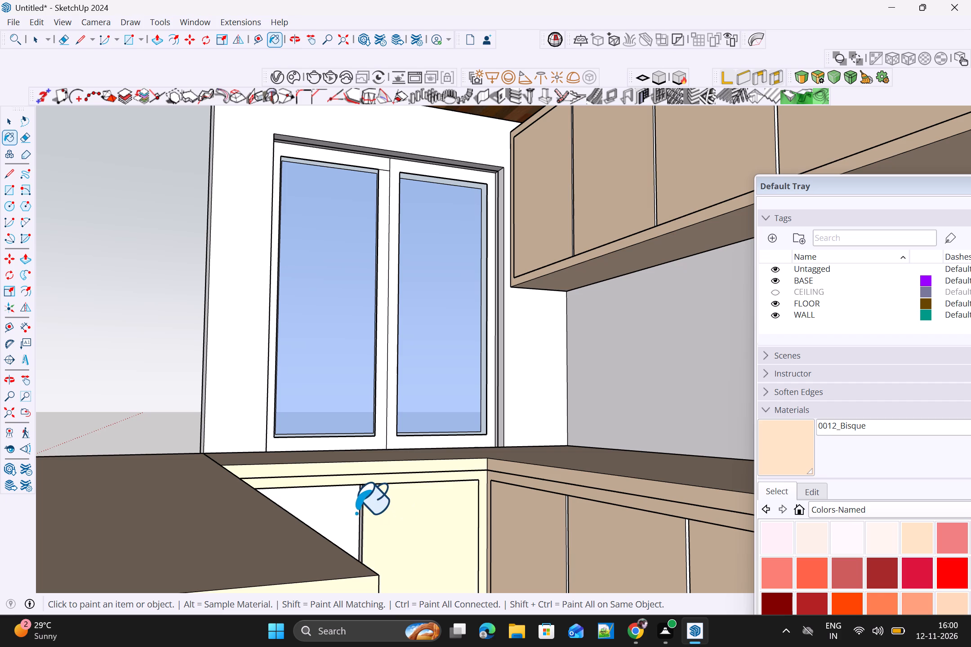
click(354, 512)
Examine the painted cabinets and the countertop from the window side, from above and from the front.
scroll(373, 518, down, 8)
middle_drag(368, 564, 281, 576)
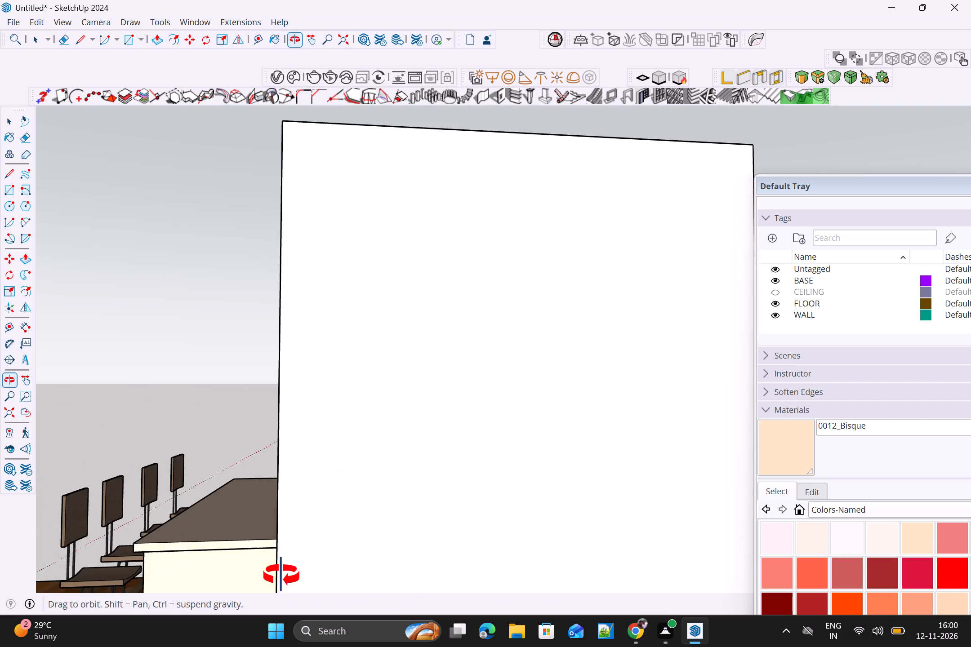
middle_drag(281, 576, 342, 645)
middle_drag(343, 646, 286, 646)
scroll(303, 465, up, 3)
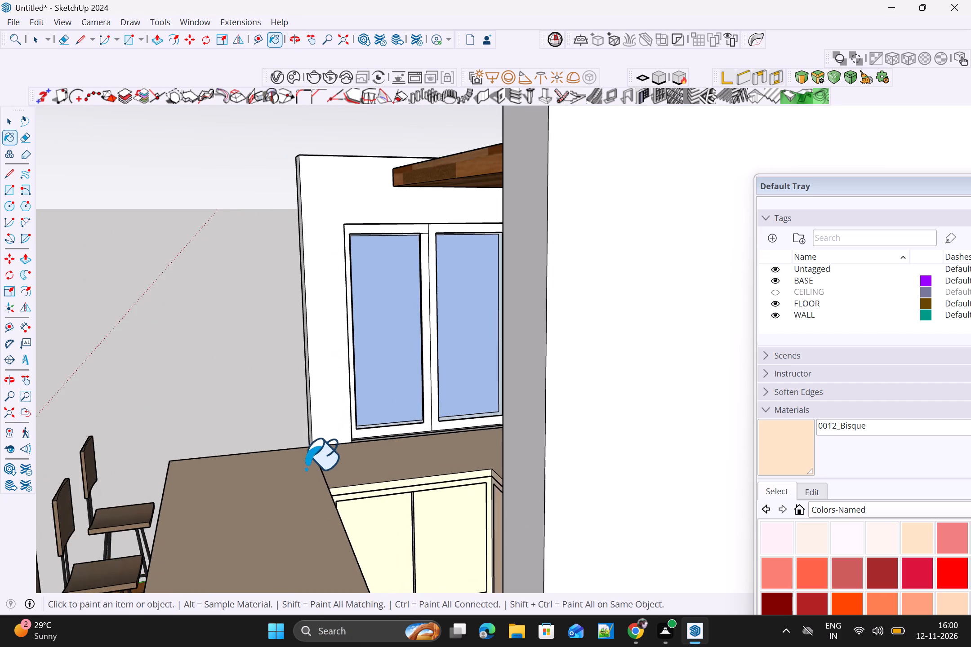
scroll(342, 522, up, 2)
scroll(391, 520, down, 9)
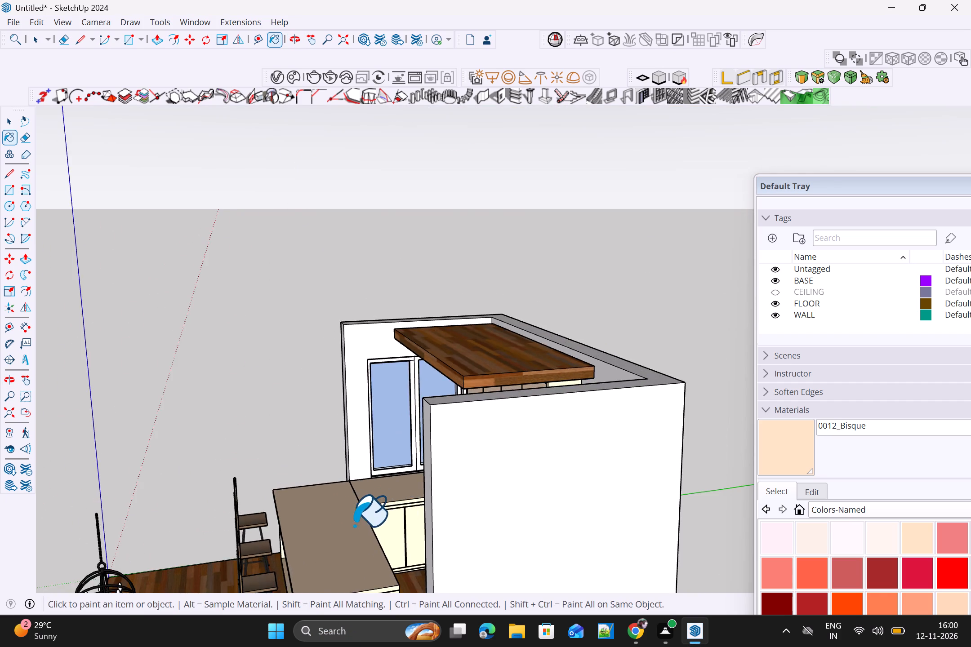
scroll(354, 526, down, 4)
middle_drag(312, 530, 571, 484)
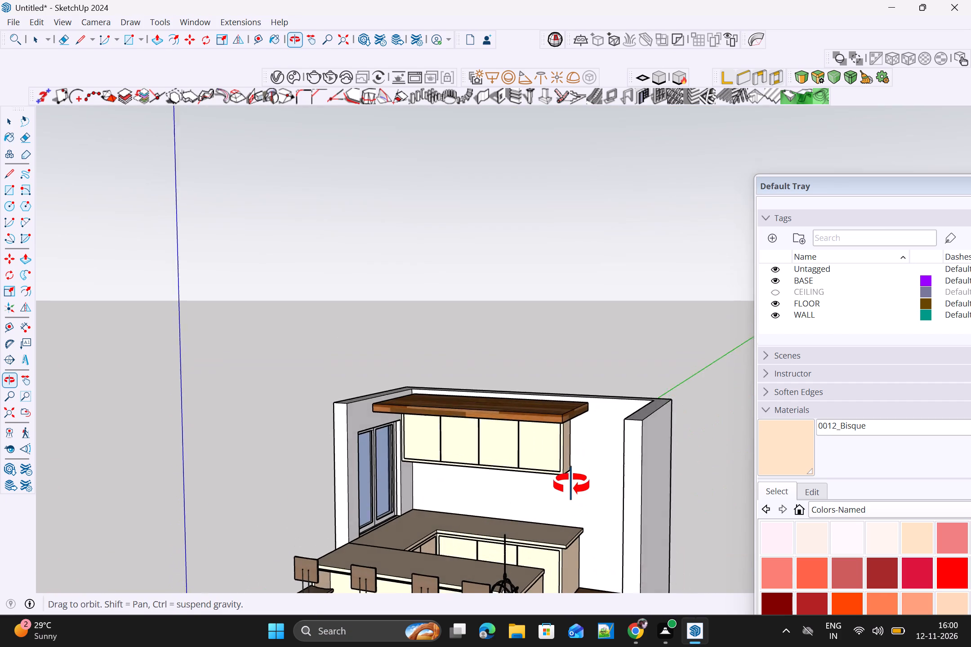
middle_drag(571, 484, 571, 479)
scroll(513, 547, up, 3)
middle_drag(516, 550, 619, 543)
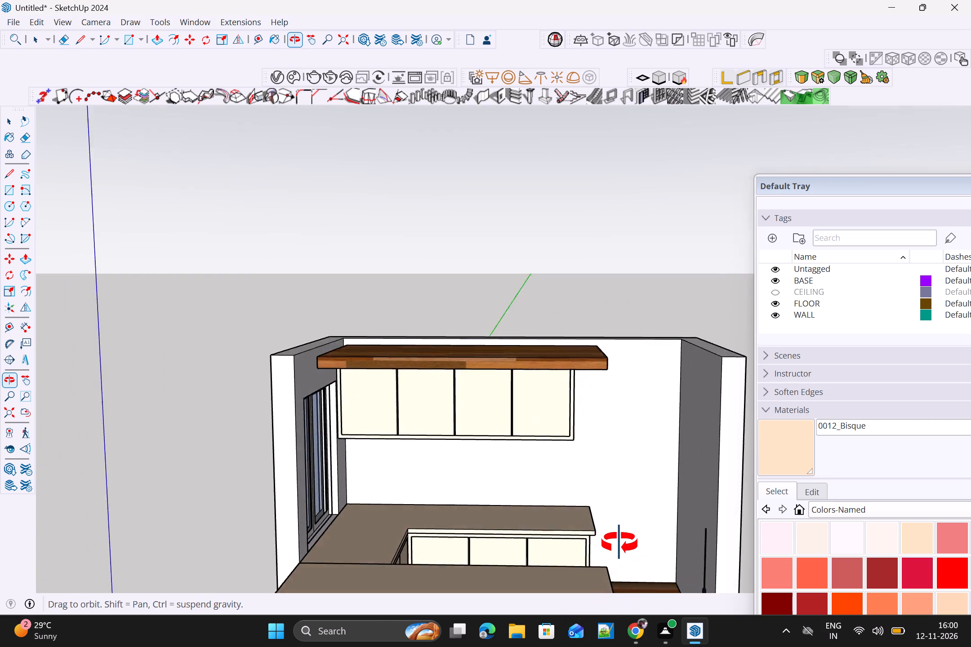
middle_drag(619, 543, 577, 551)
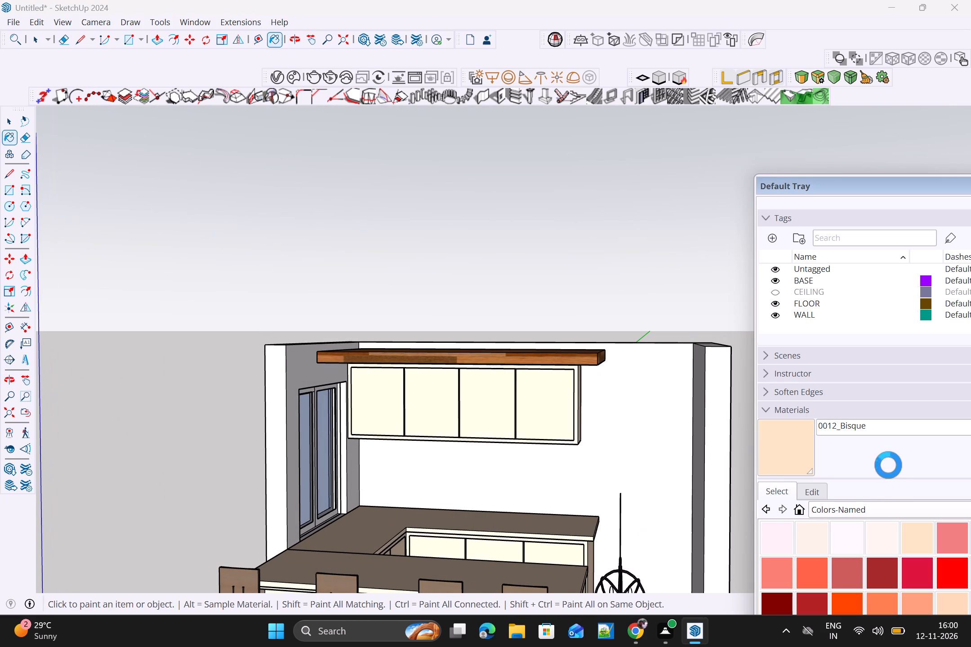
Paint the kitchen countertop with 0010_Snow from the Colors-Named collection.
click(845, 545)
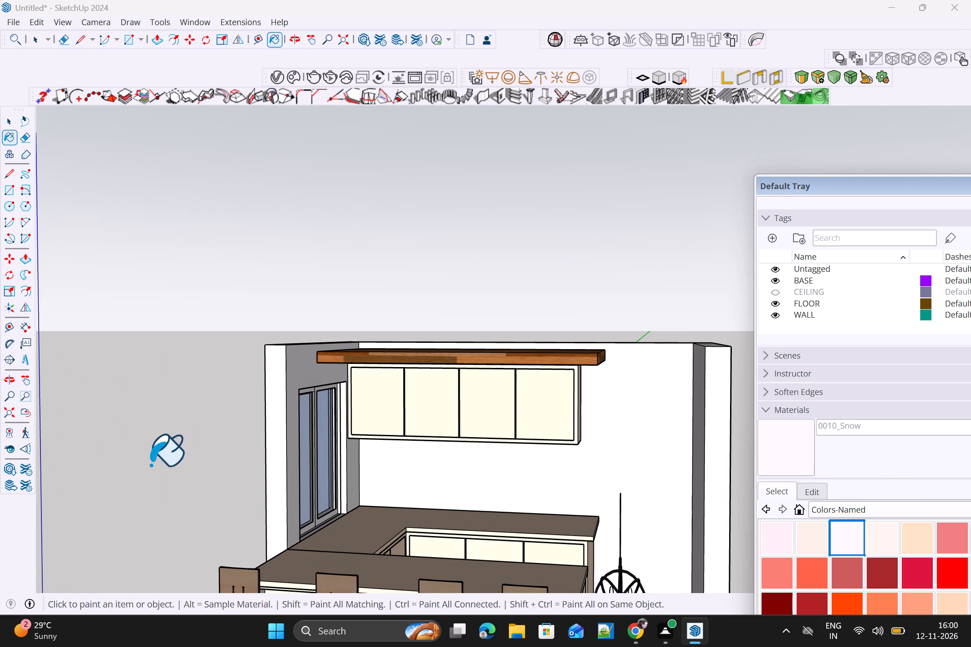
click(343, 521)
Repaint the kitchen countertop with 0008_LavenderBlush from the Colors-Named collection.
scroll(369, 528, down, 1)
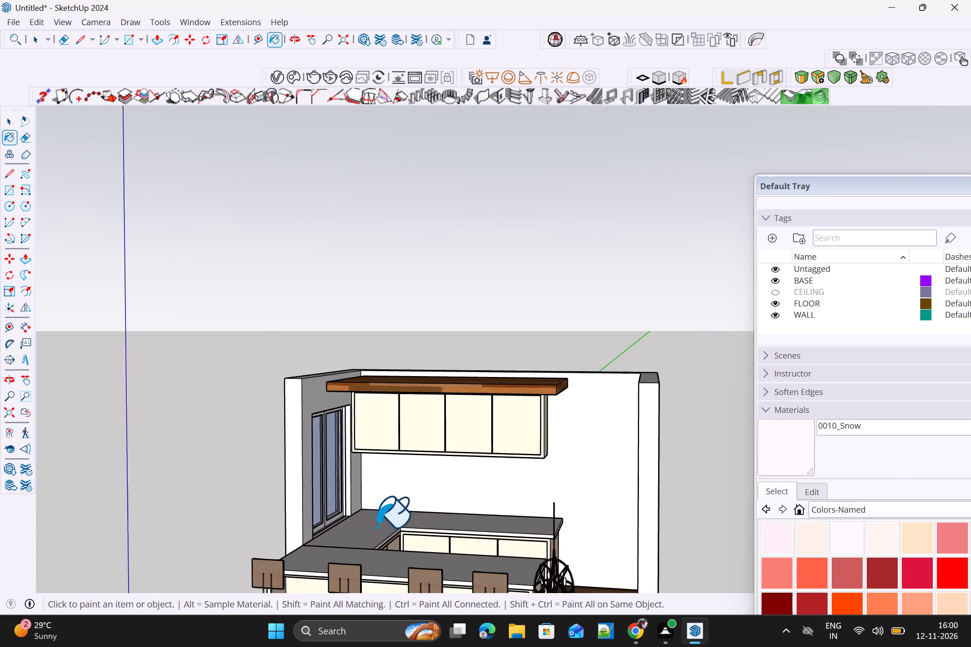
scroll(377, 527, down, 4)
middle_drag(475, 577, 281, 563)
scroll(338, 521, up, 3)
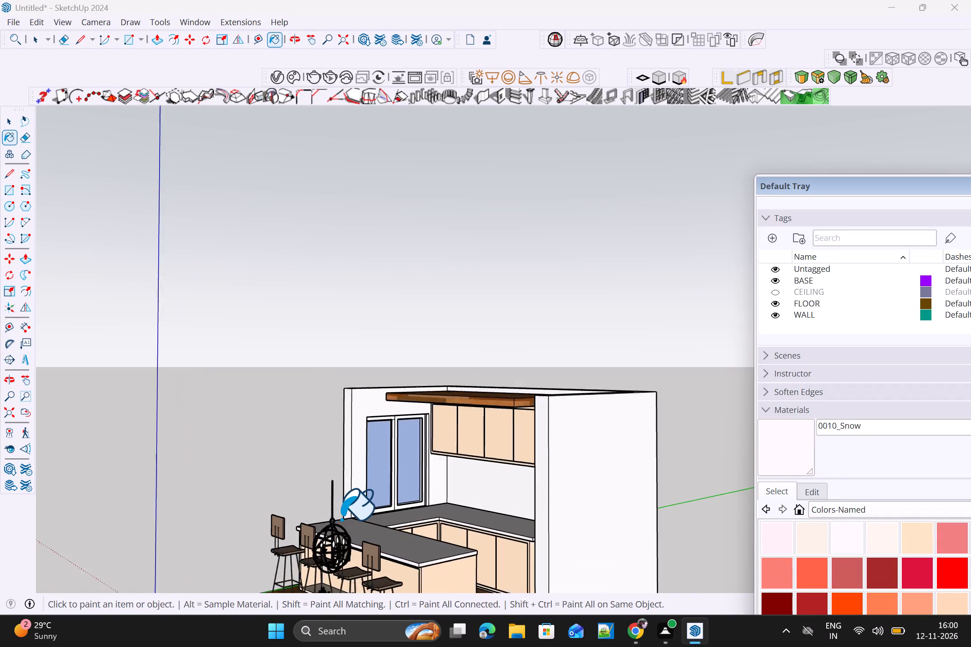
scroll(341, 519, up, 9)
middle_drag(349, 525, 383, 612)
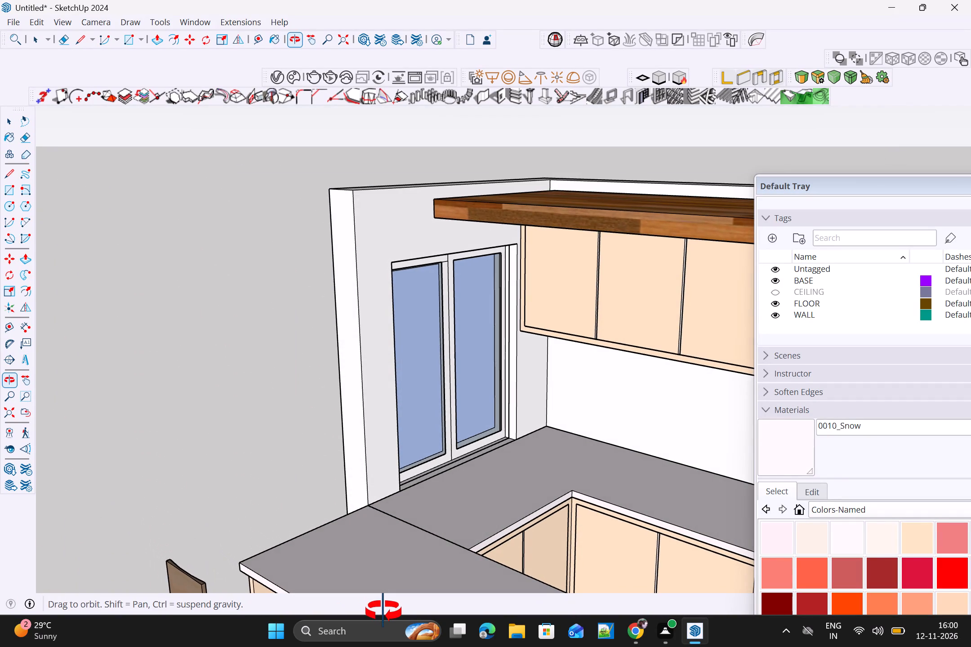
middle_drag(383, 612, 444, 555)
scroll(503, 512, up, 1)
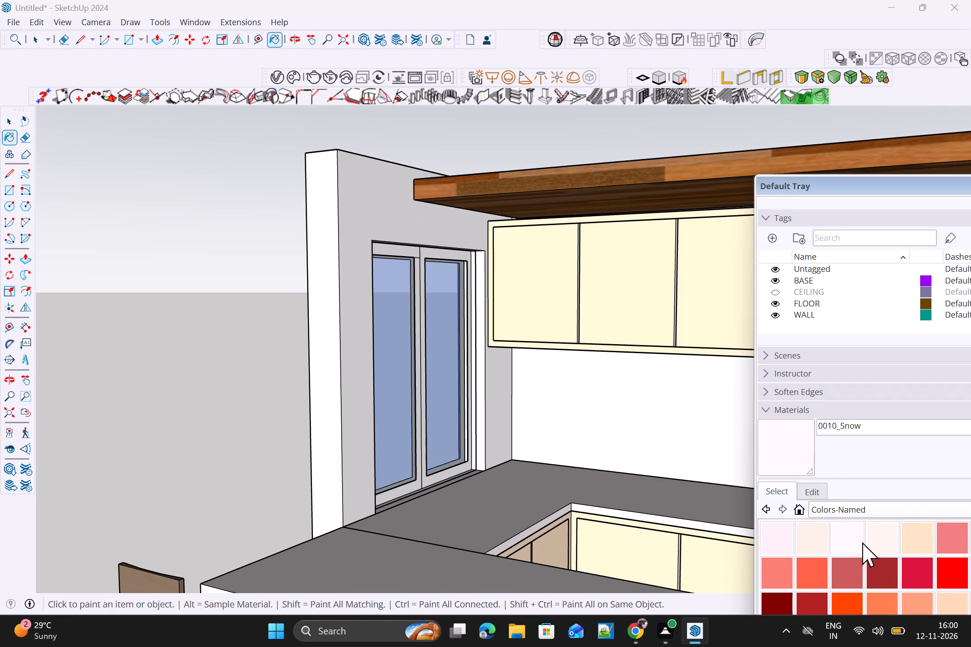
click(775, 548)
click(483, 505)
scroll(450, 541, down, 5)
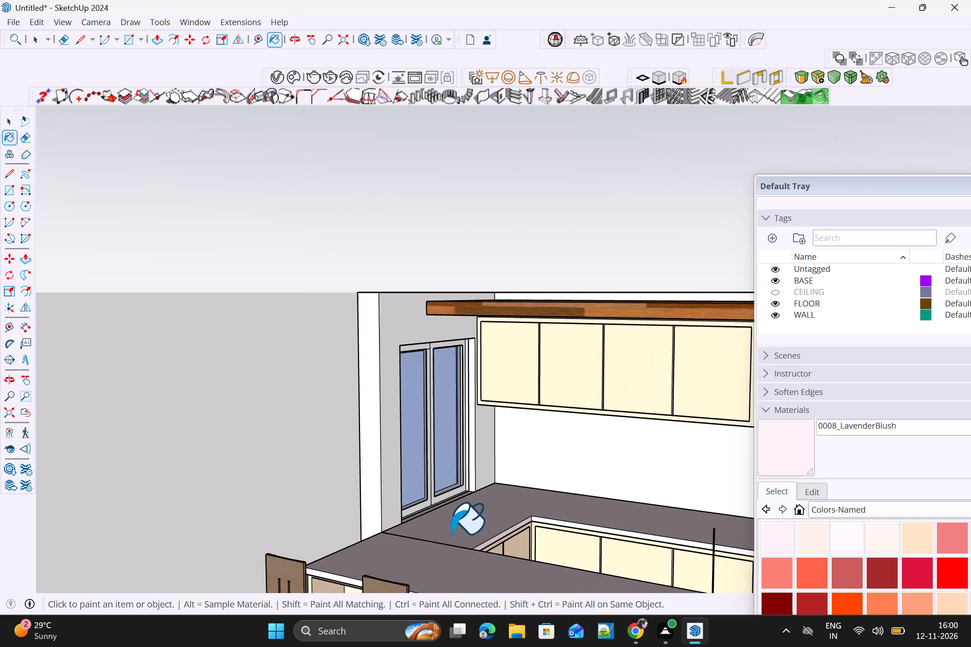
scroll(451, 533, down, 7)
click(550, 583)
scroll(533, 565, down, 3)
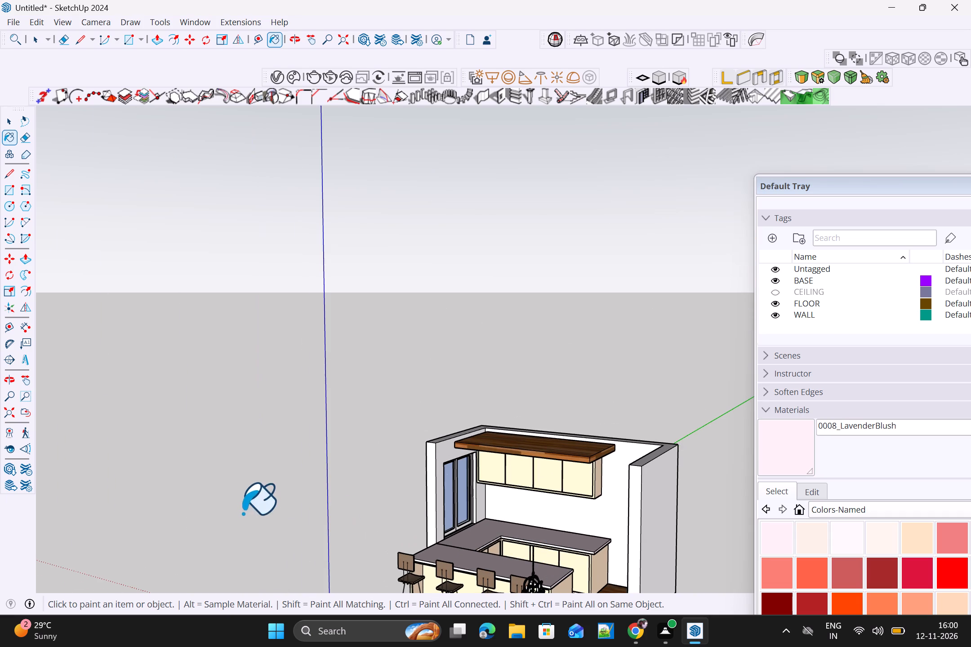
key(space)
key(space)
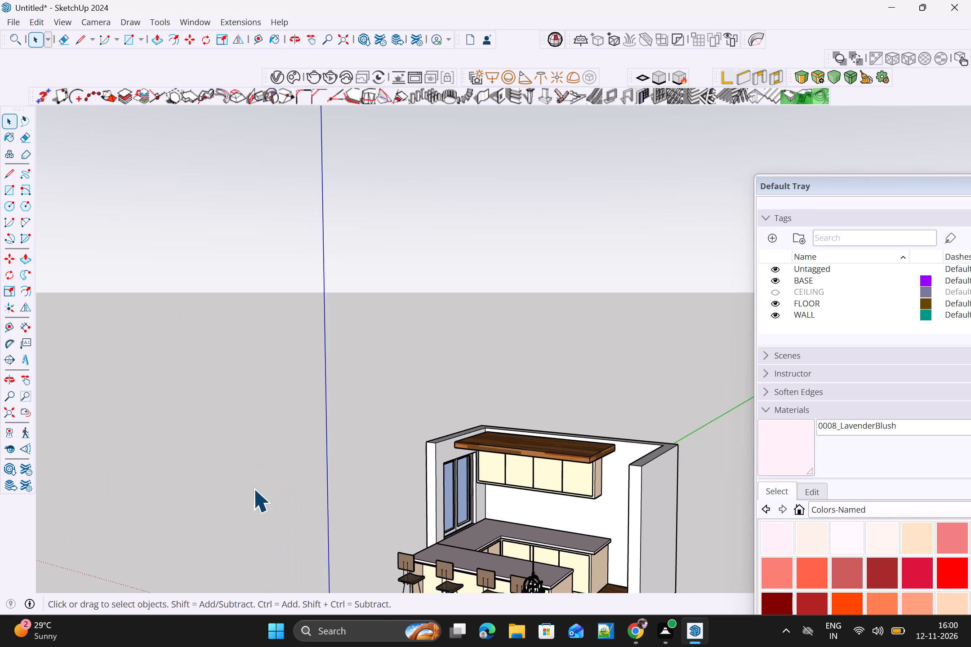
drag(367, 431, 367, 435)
Examine the countertop colour against the cabinets, wooden slab and floor from low, distant and overhead angles.
scroll(431, 491, up, 4)
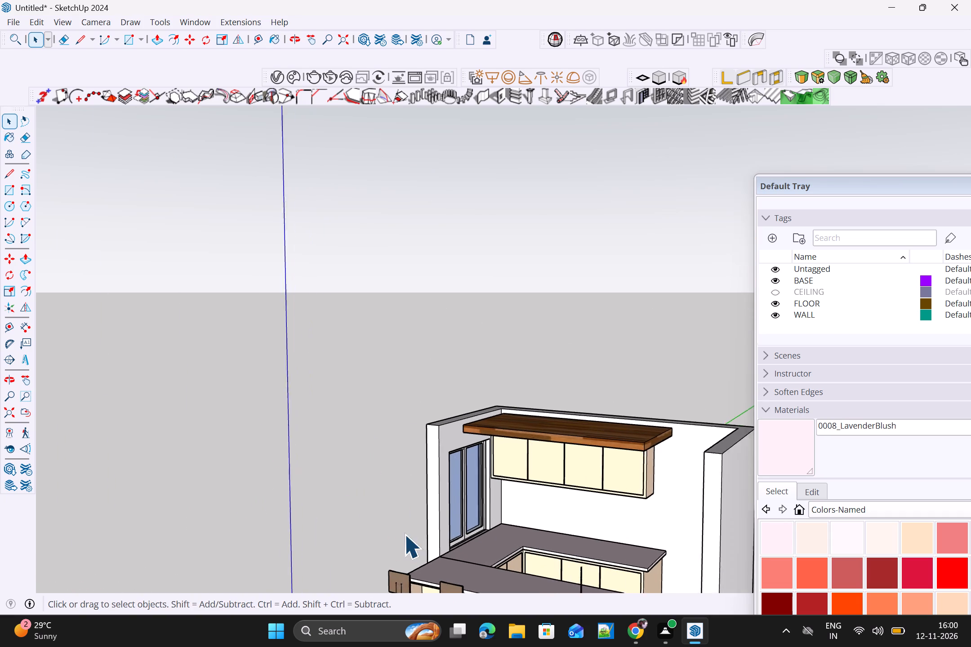
scroll(404, 534, up, 1)
middle_drag(341, 492, 403, 327)
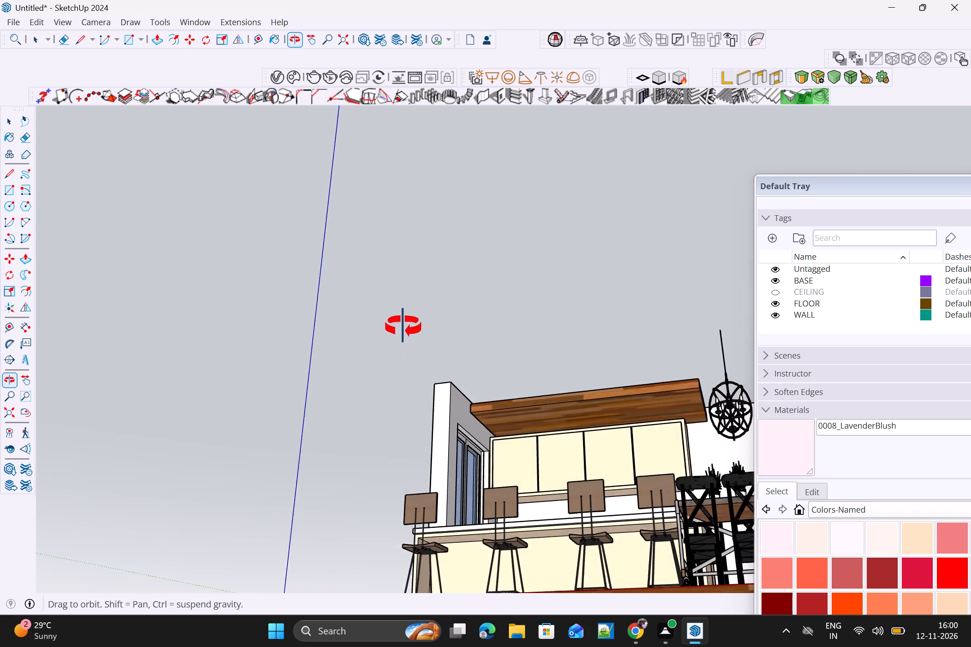
middle_drag(403, 327, 403, 315)
scroll(410, 333, down, 12)
middle_drag(401, 395, 429, 500)
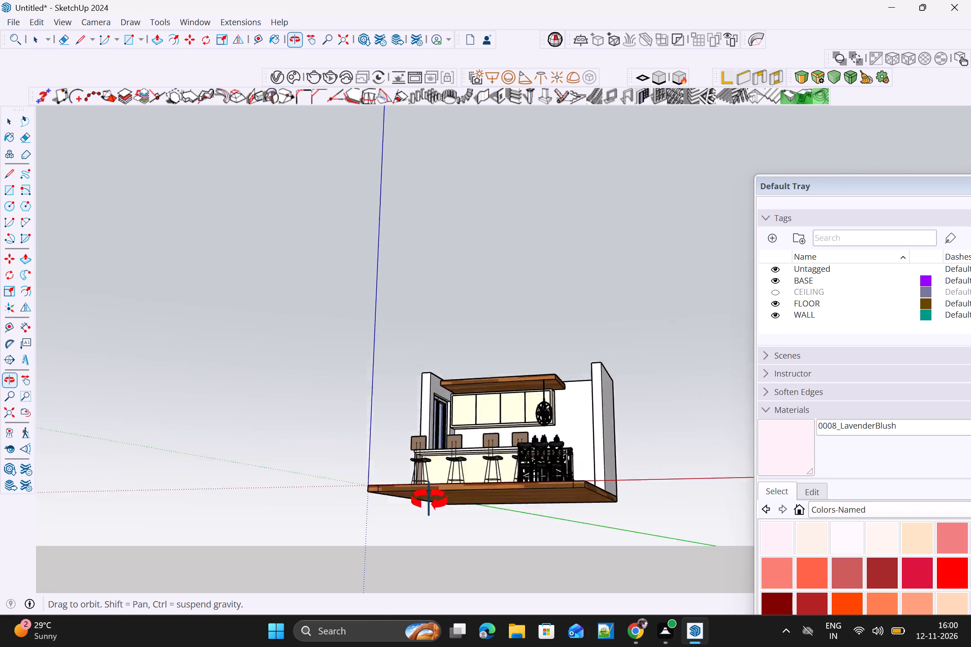
middle_drag(429, 500, 453, 587)
scroll(453, 585, up, 1)
scroll(472, 399, up, 6)
middle_drag(483, 439, 432, 504)
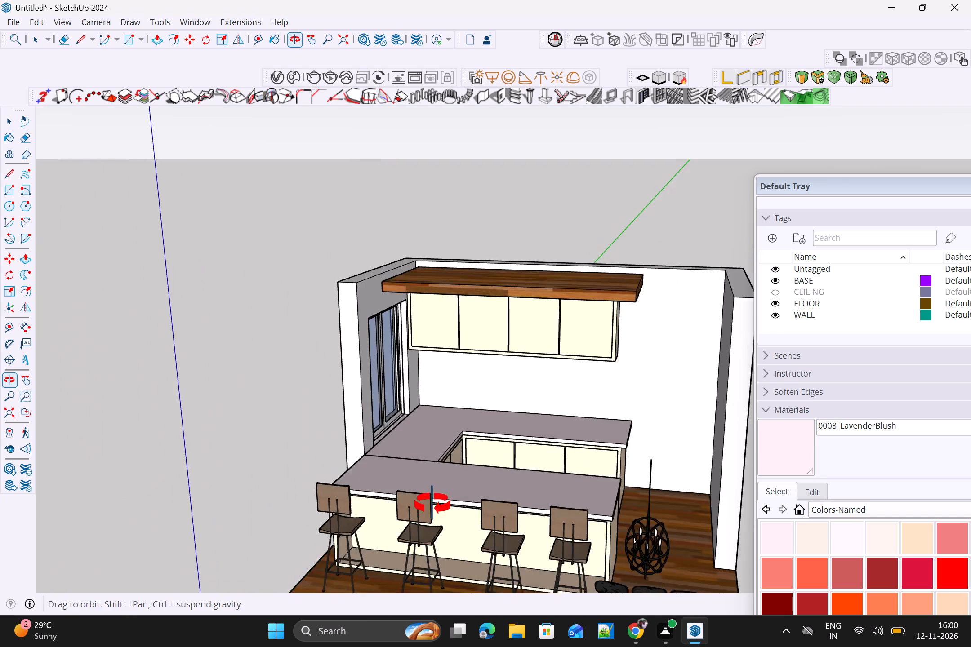
middle_drag(432, 504, 383, 512)
middle_drag(382, 511, 435, 544)
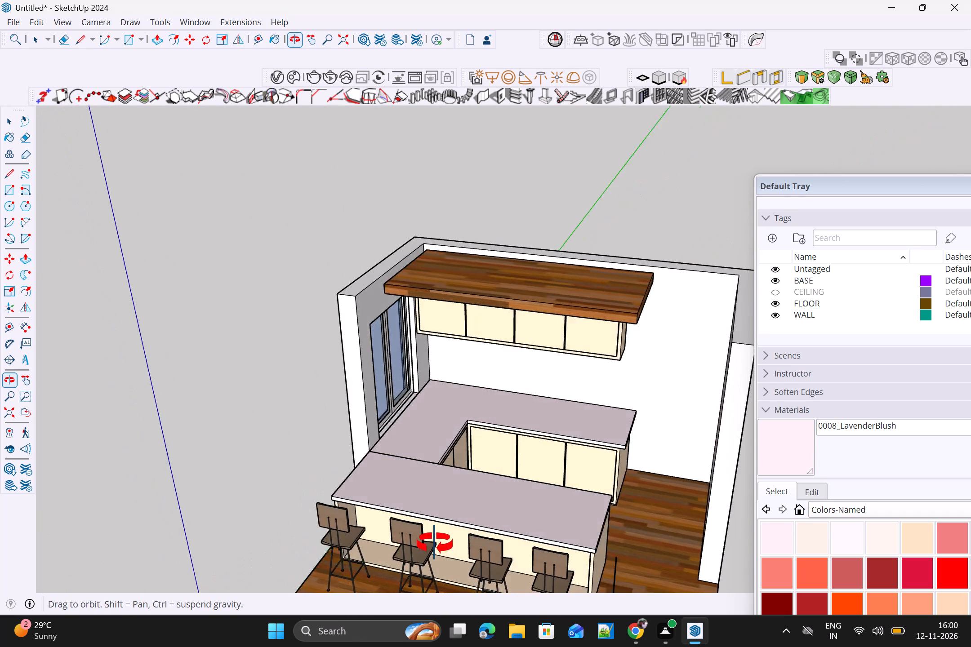
middle_drag(435, 544, 462, 525)
scroll(464, 523, up, 1)
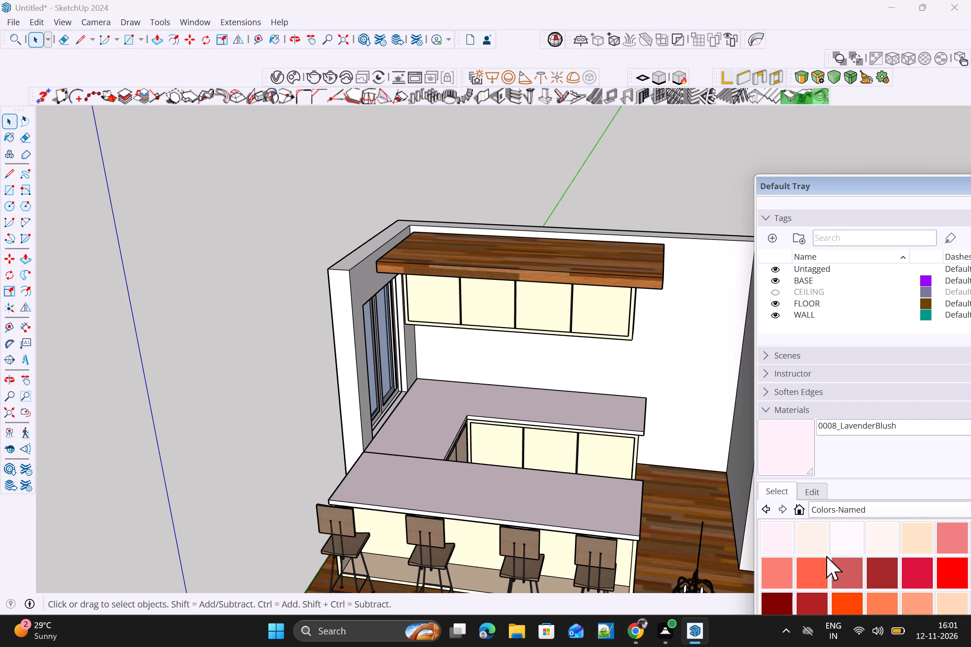
Repaint the kitchen countertop and island top with 0010_Snow from the Colors-Named collection.
click(835, 543)
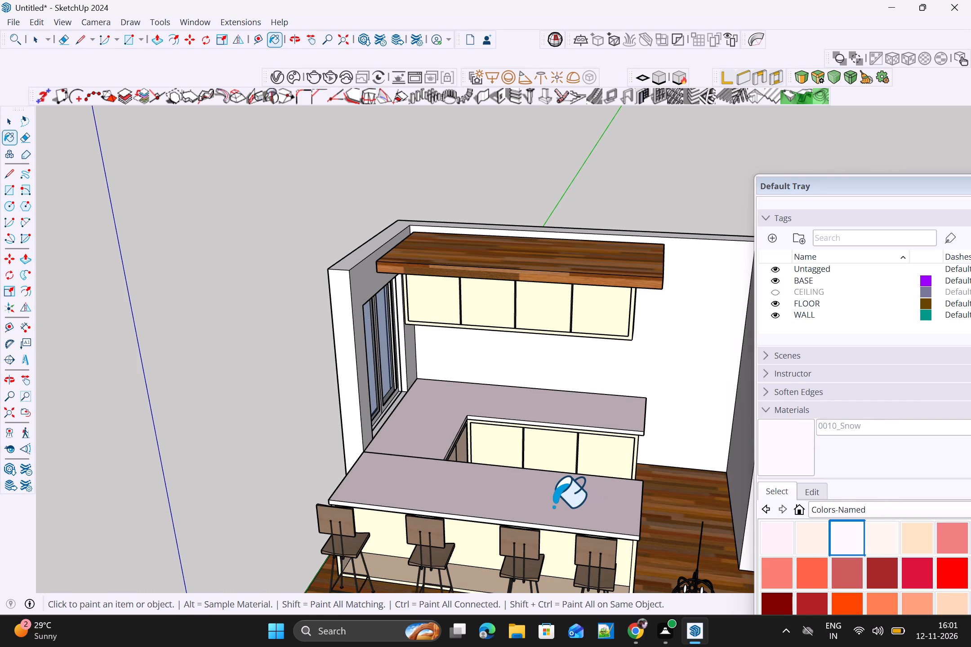
click(553, 507)
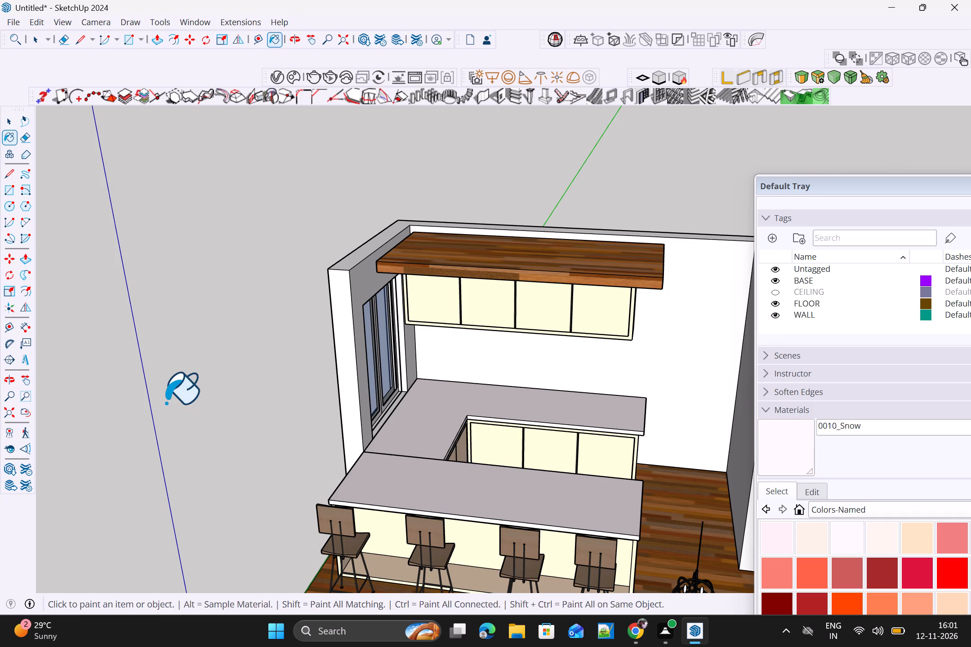
key(space)
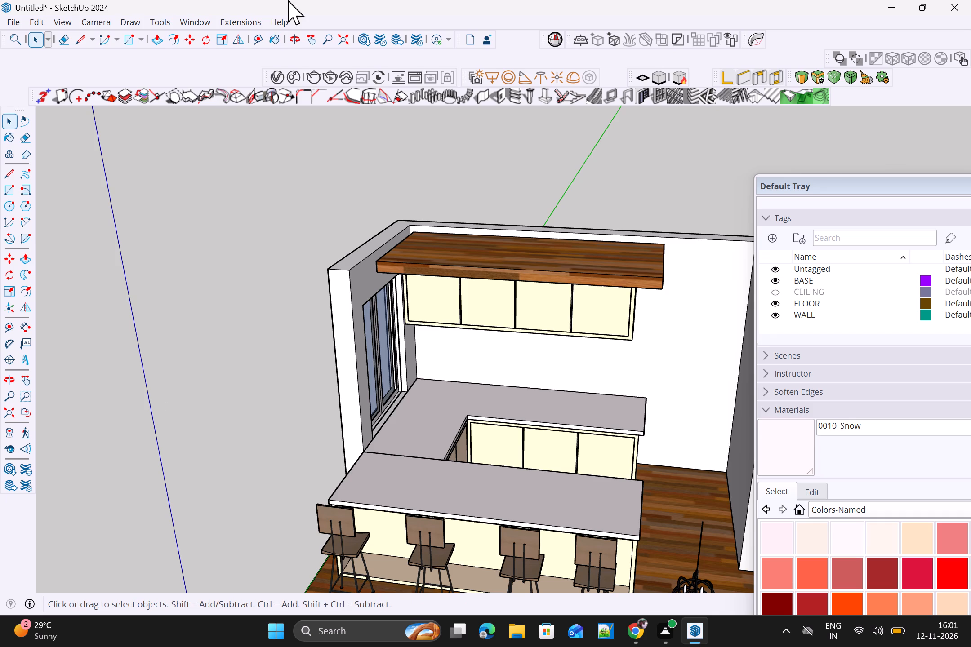
Examine the whole kitchen with its recoloured cabinets and countertop from the front.
scroll(144, 272, down, 4)
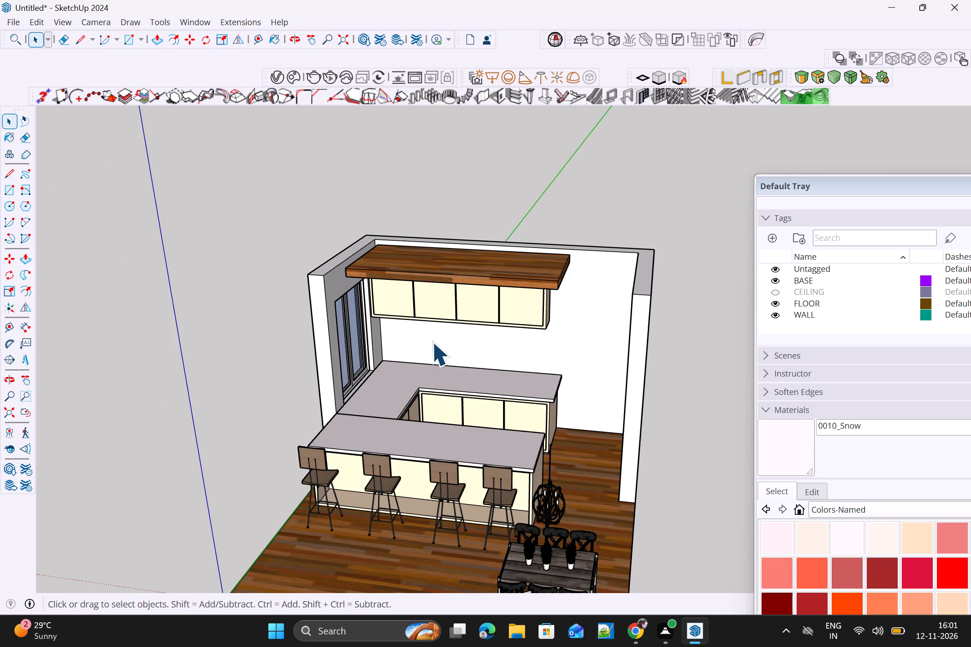
scroll(469, 380, down, 2)
middle_drag(524, 420, 547, 310)
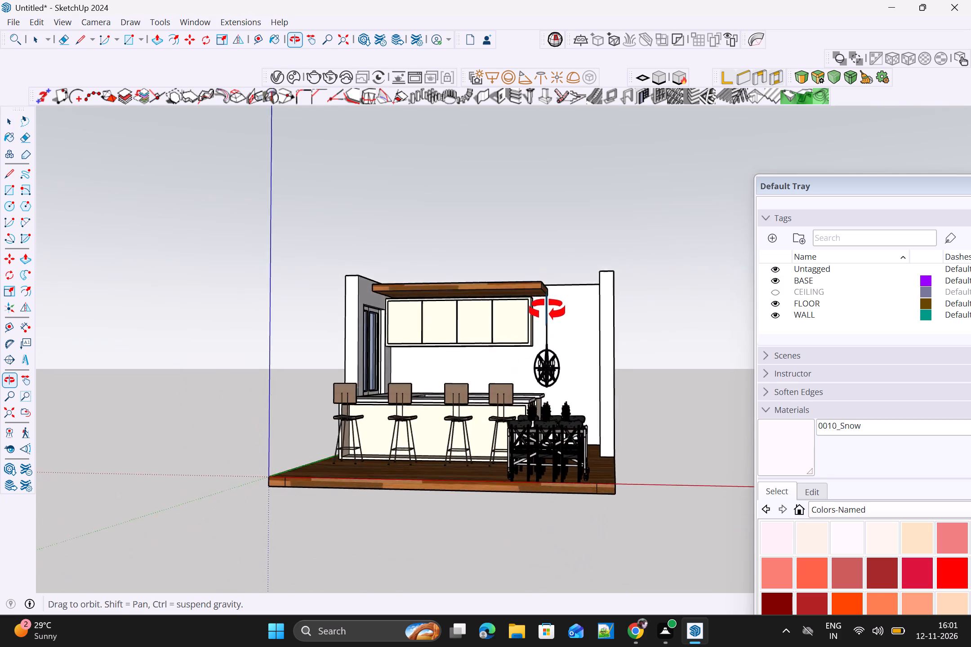
middle_drag(547, 310, 566, 329)
middle_click(566, 330)
scroll(539, 360, up, 3)
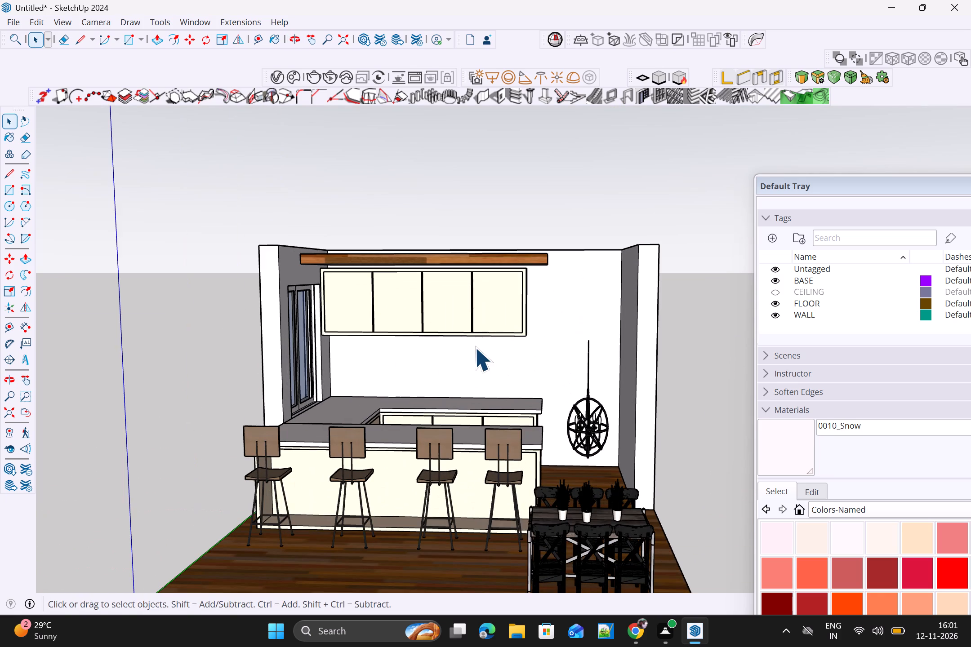
Open the wall group for editing and select the back wall face behind the kitchen cabinets.
click(472, 352)
triple_click(466, 352)
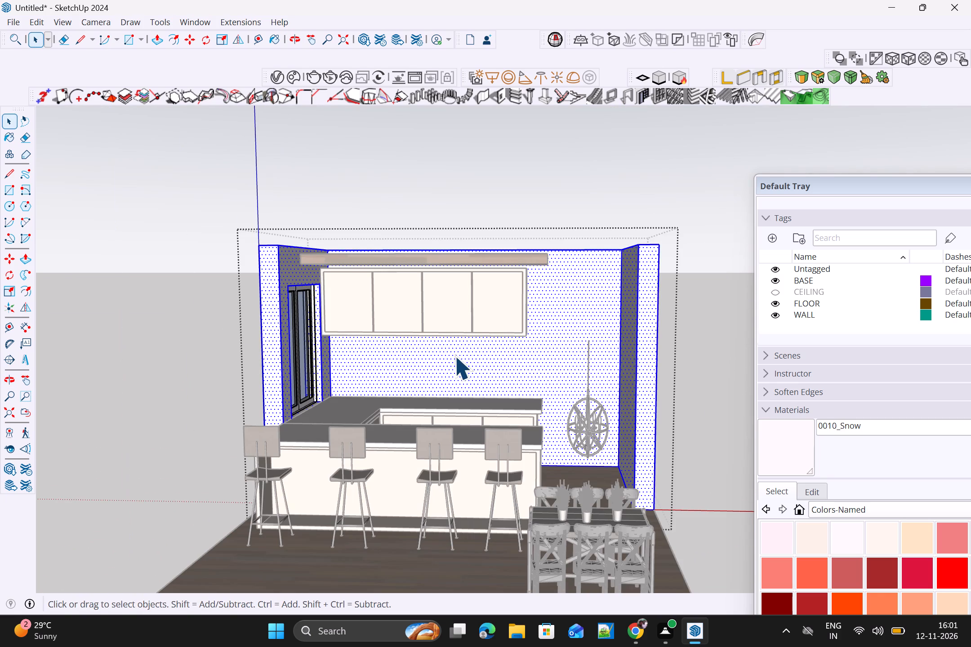
click(454, 356)
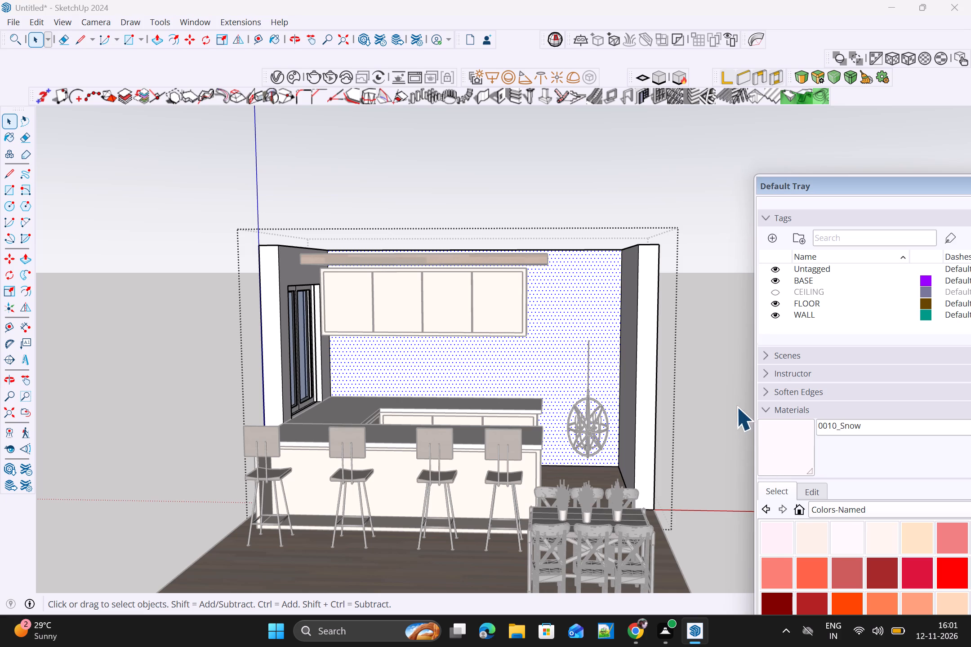
Search the 3D Warehouse models for GREEN WALL MAT.
click(197, 25)
click(205, 130)
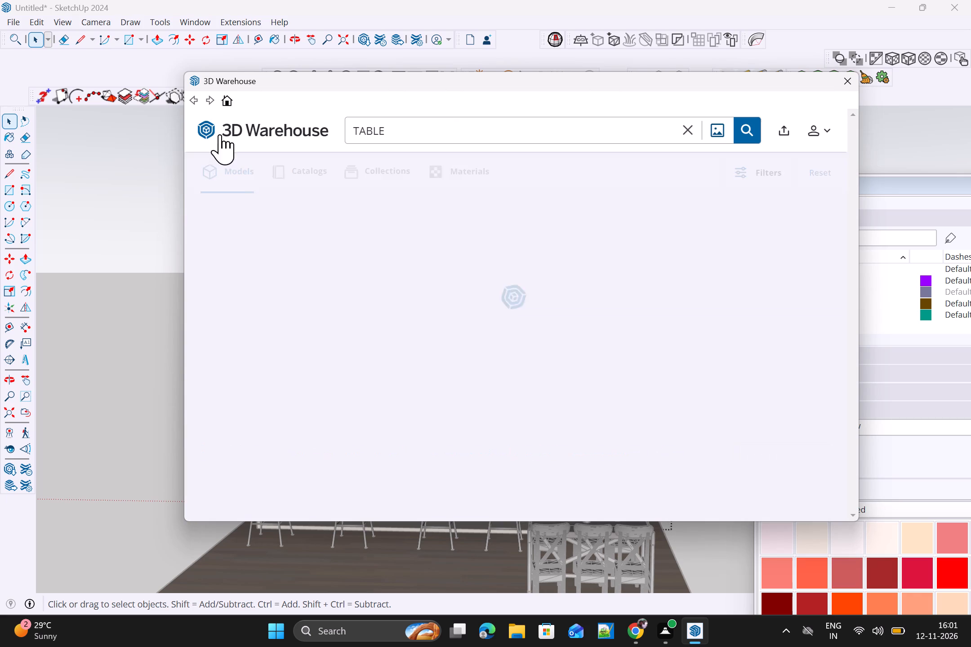
click(694, 138)
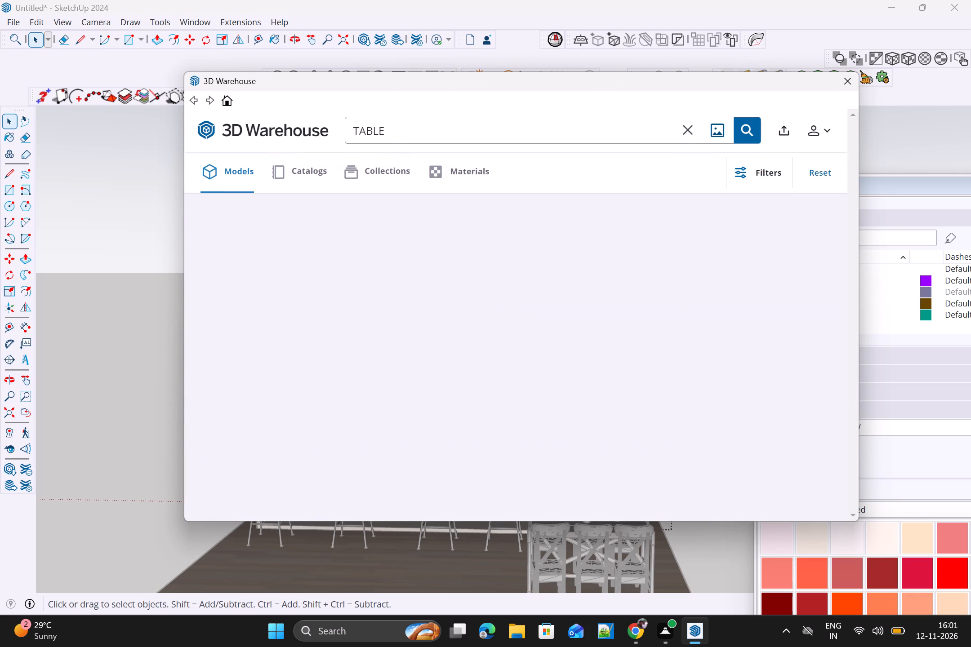
click(686, 124)
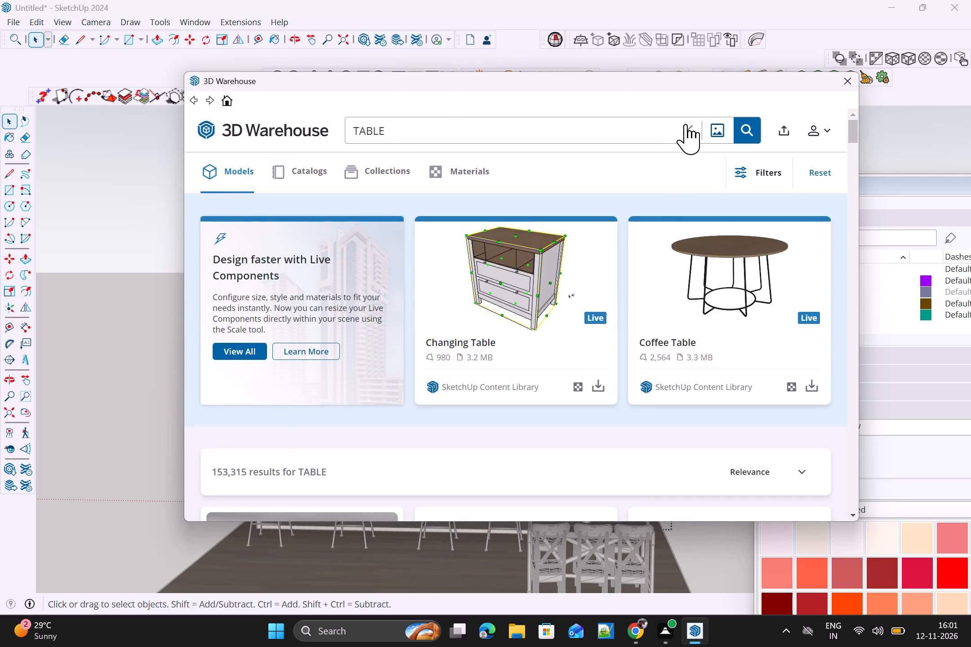
click(636, 129)
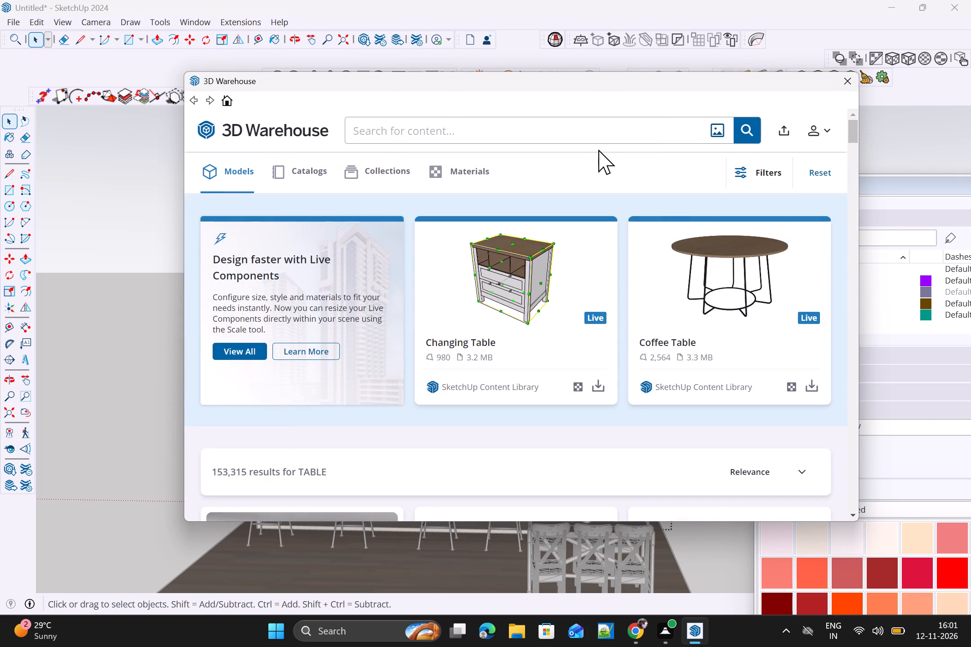
text(GREEN WALL MAT)
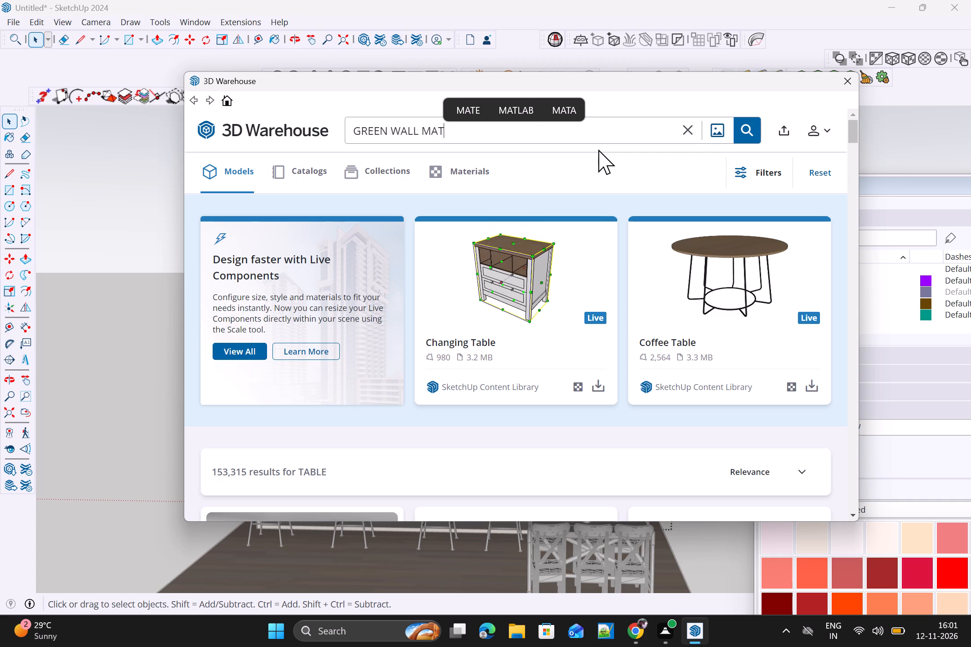
key(BackSpace)
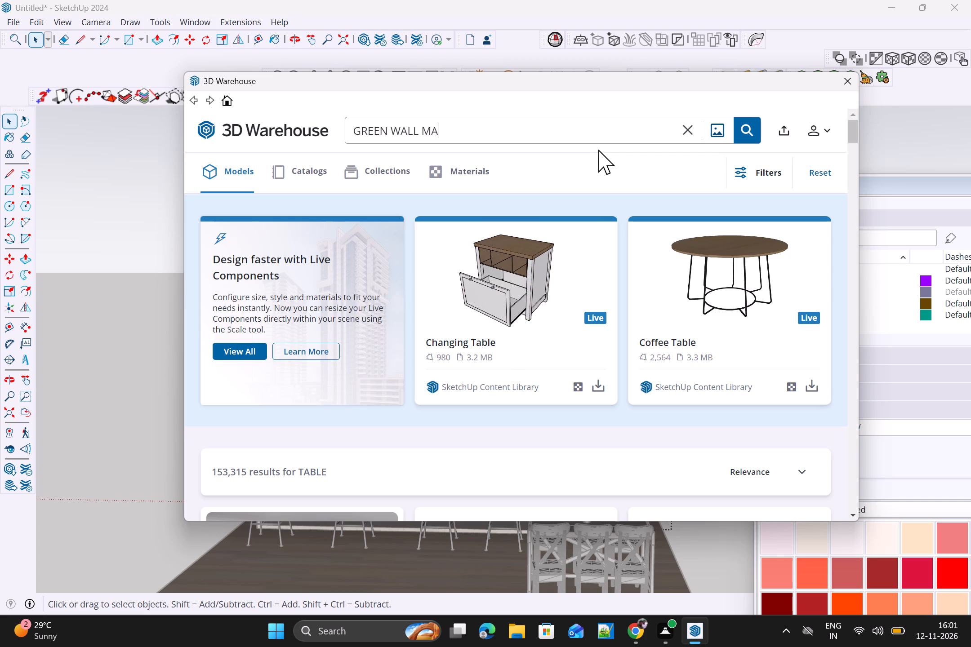
key(t)
key(Return)
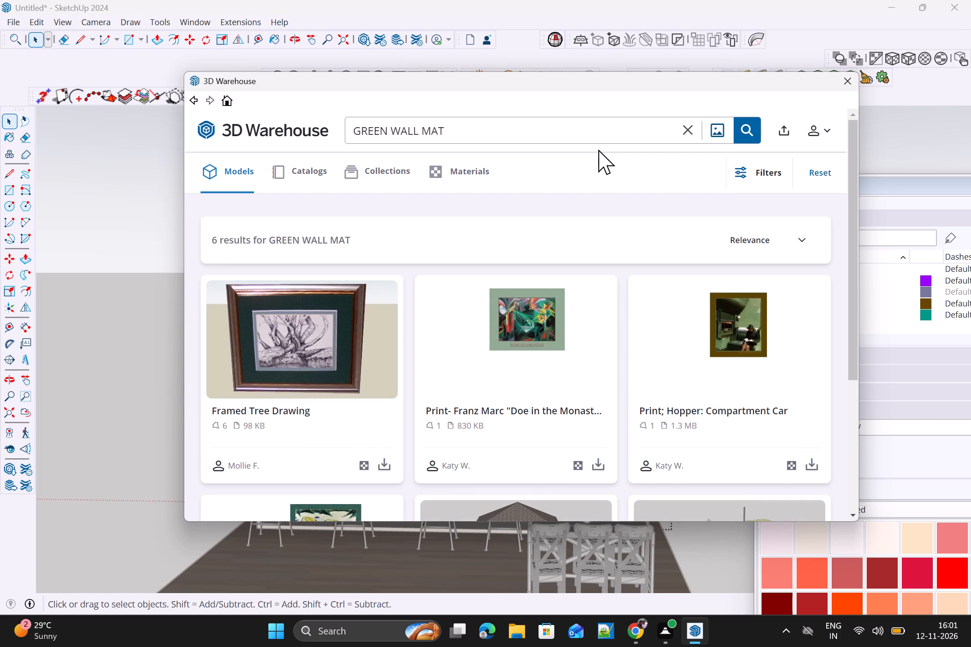
Look through the GREEN WALL MAT models for one that suits the kitchen's back wall.
scroll(485, 355, down, 1)
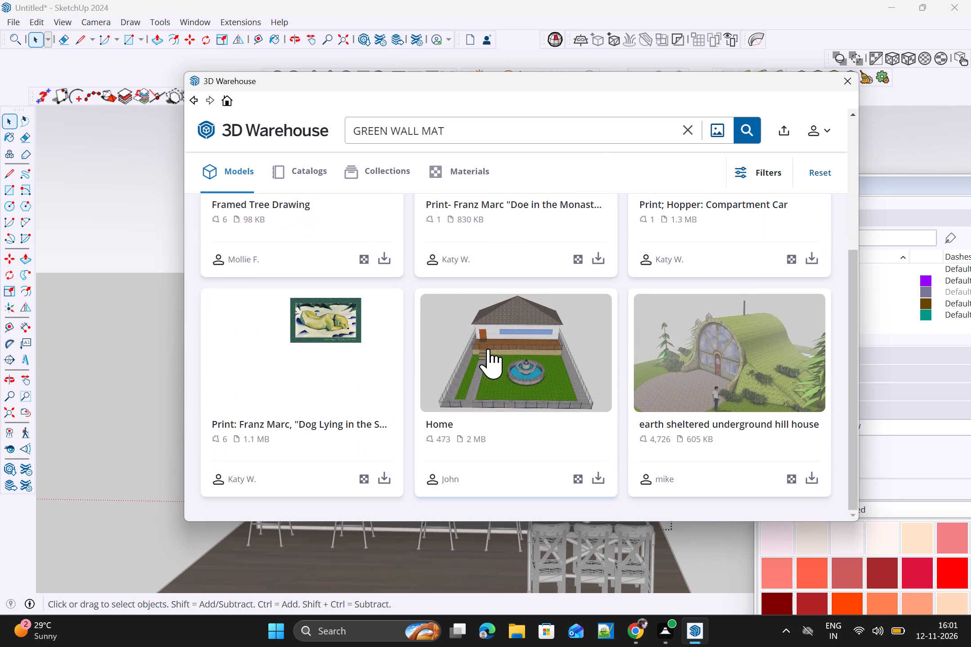
scroll(504, 351, down, 3)
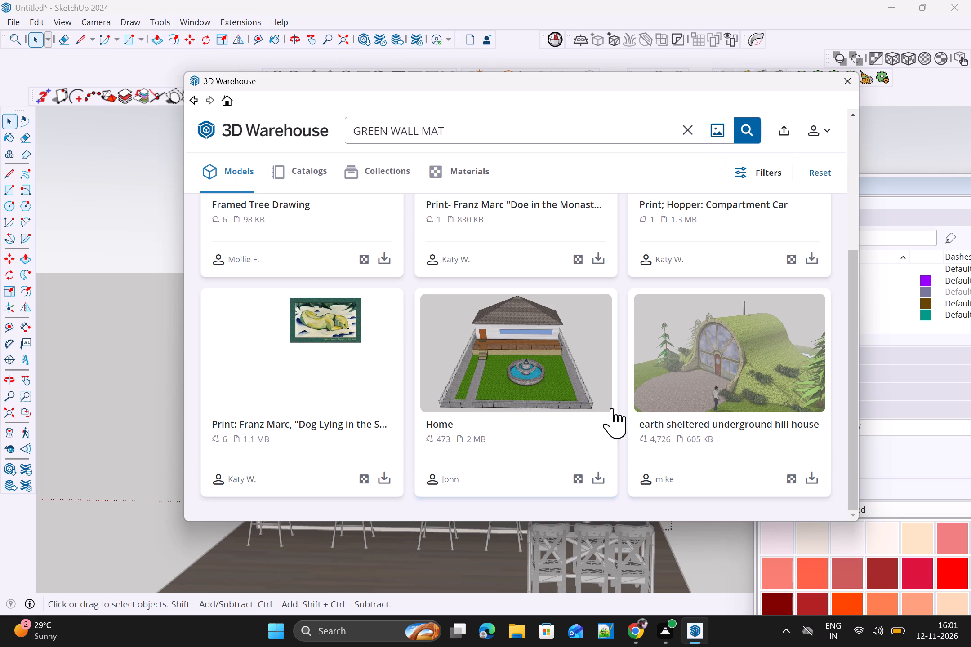
scroll(660, 412, down, 3)
scroll(598, 377, up, 2)
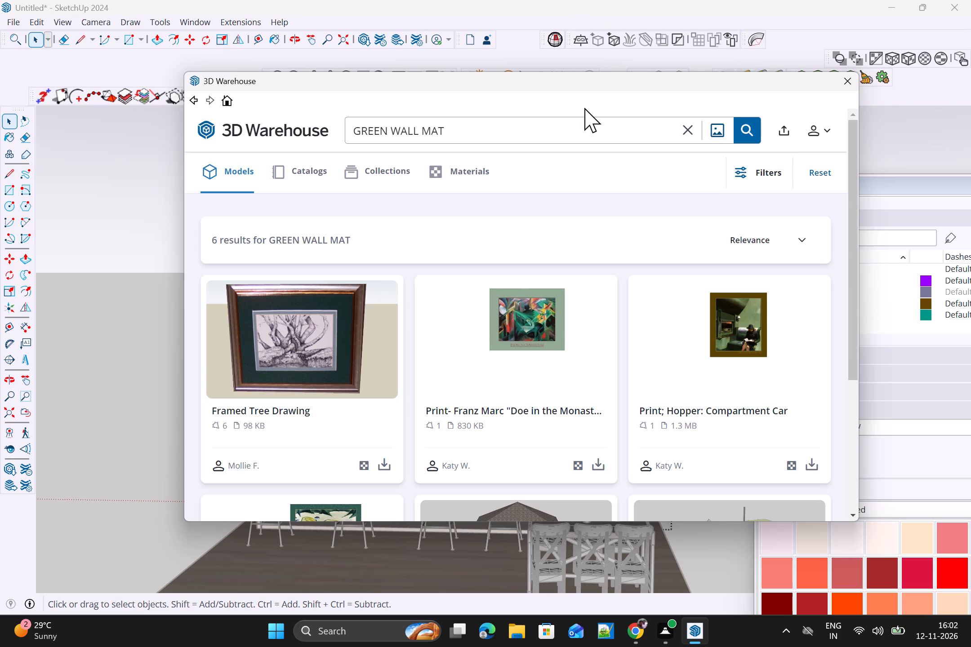
scroll(447, 109, down, 1)
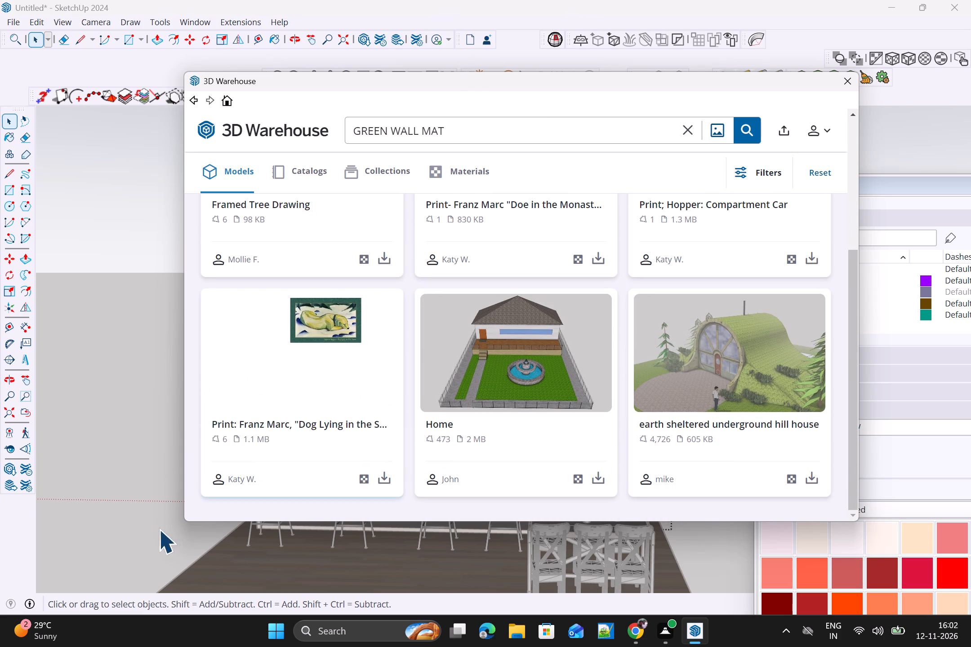
scroll(405, 355, down, 2)
scroll(453, 362, up, 2)
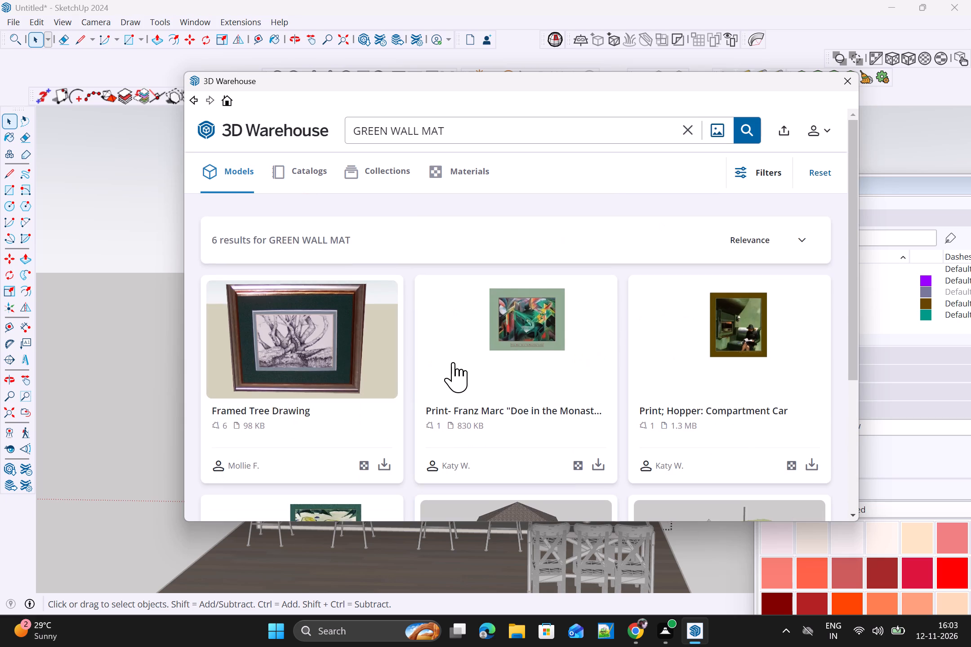
scroll(453, 362, down, 1)
scroll(453, 362, up, 1)
scroll(453, 362, down, 1)
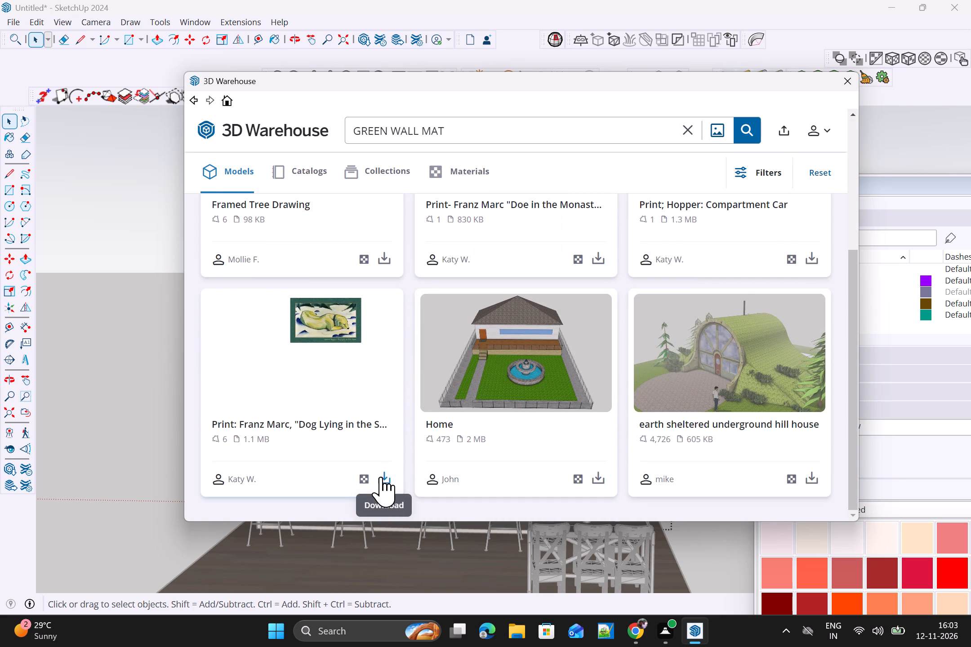
scroll(381, 477, up, 1)
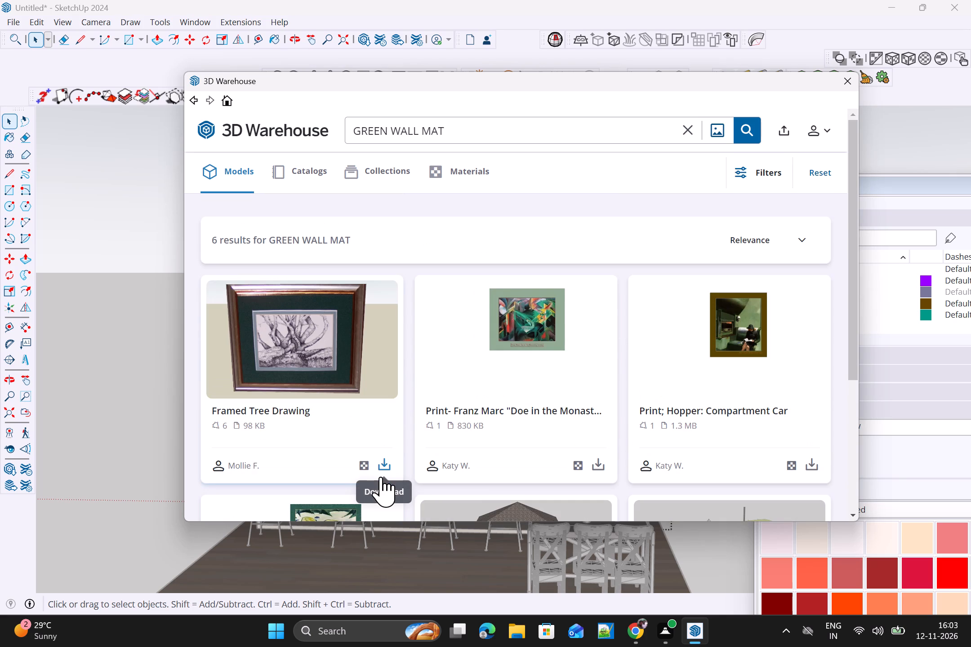
scroll(381, 477, down, 2)
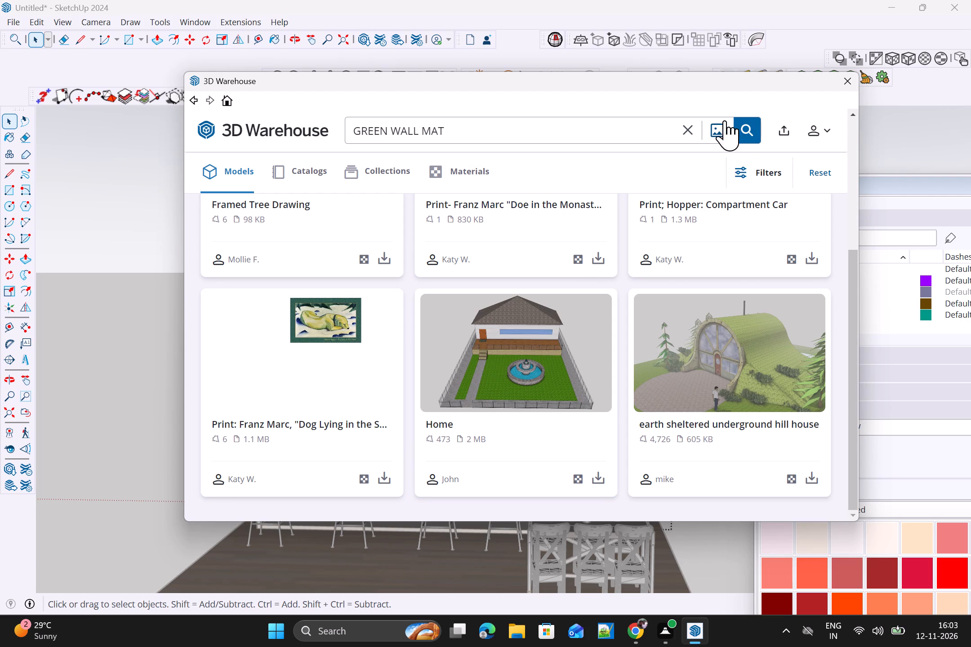
Replace the 3D Warehouse search with FLOOR MAT.
click(691, 128)
click(667, 136)
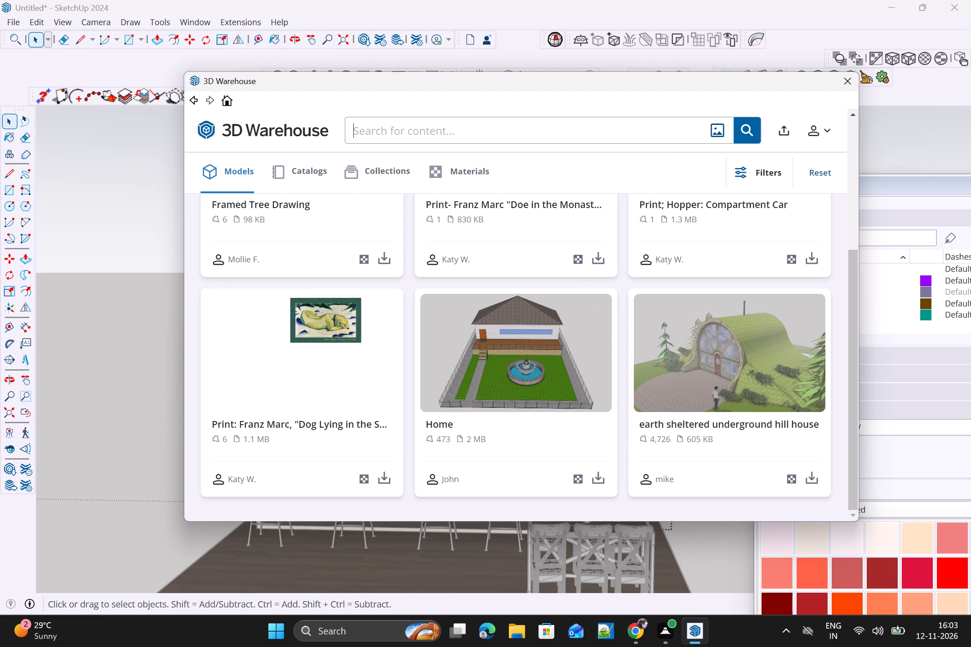
text(FLOOR MAT)
key(Return)
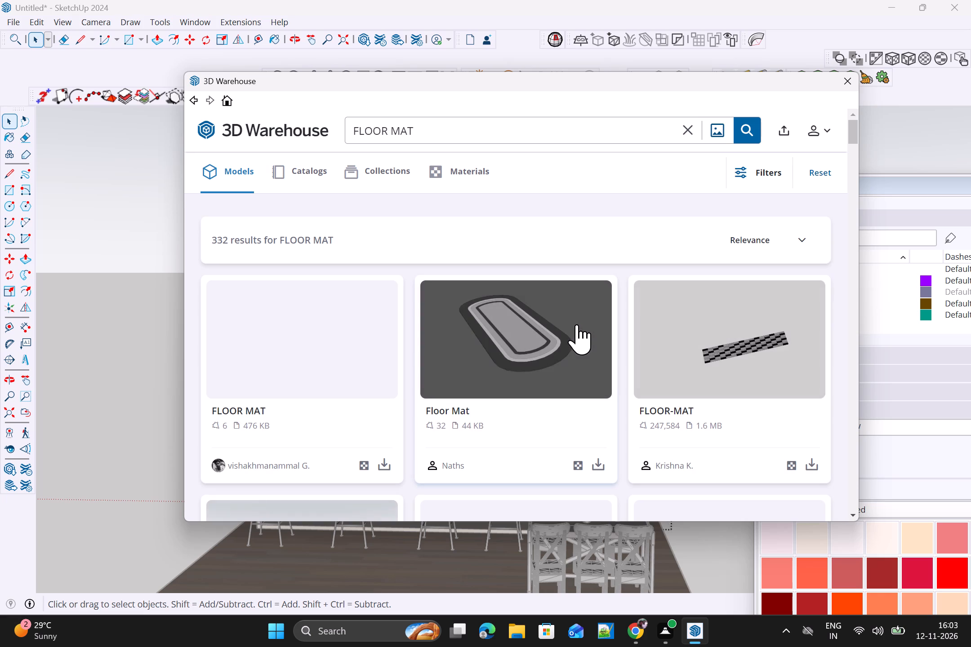
Look through the FLOOR MAT models in 3D Warehouse for a mat that suits the kitchen.
scroll(572, 344, down, 1)
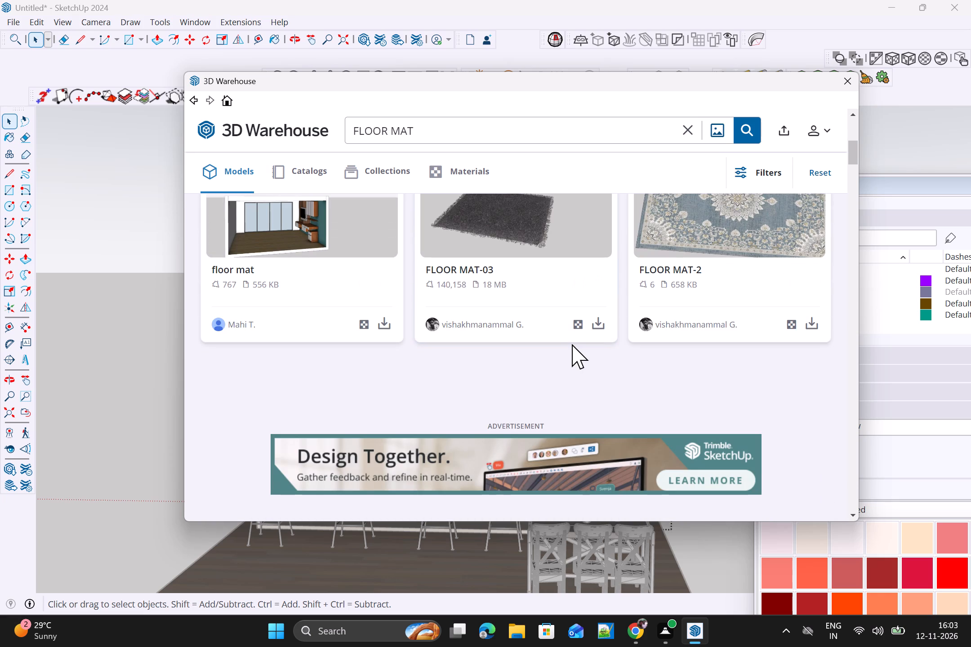
scroll(573, 344, up, 1)
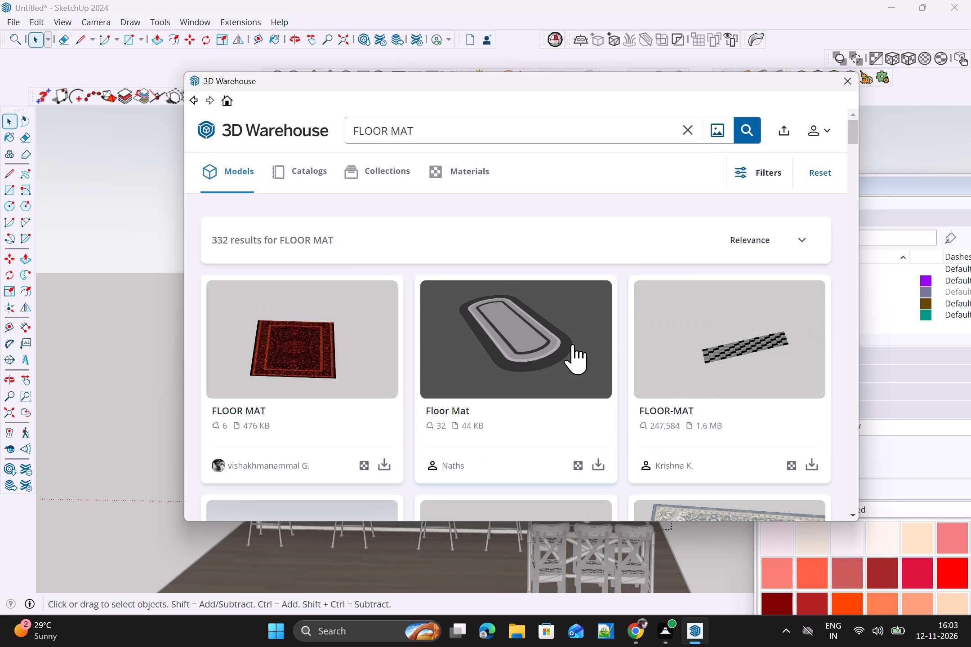
scroll(573, 344, down, 2)
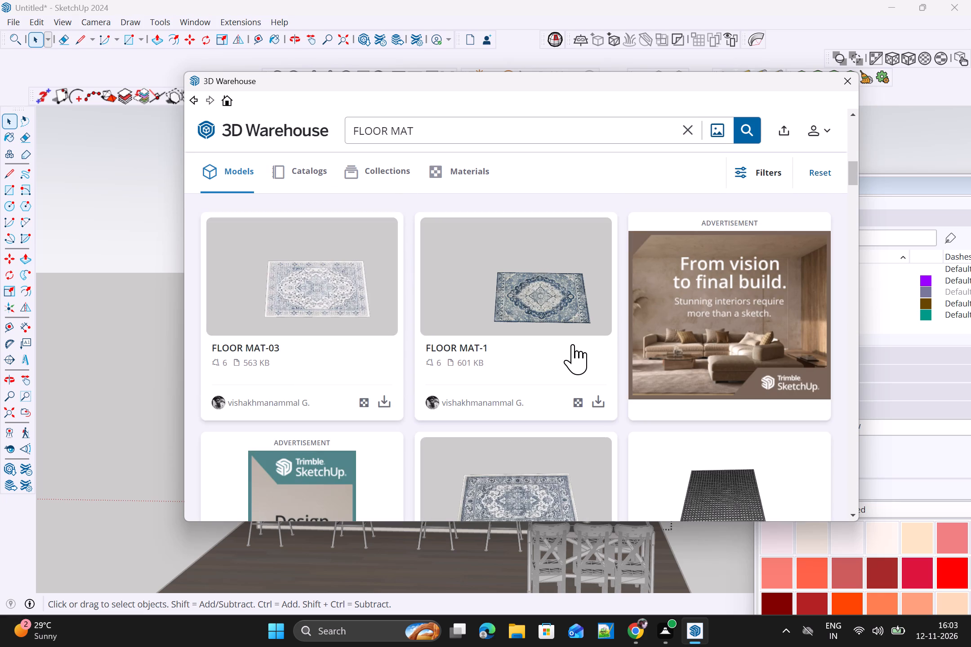
scroll(573, 344, down, 1)
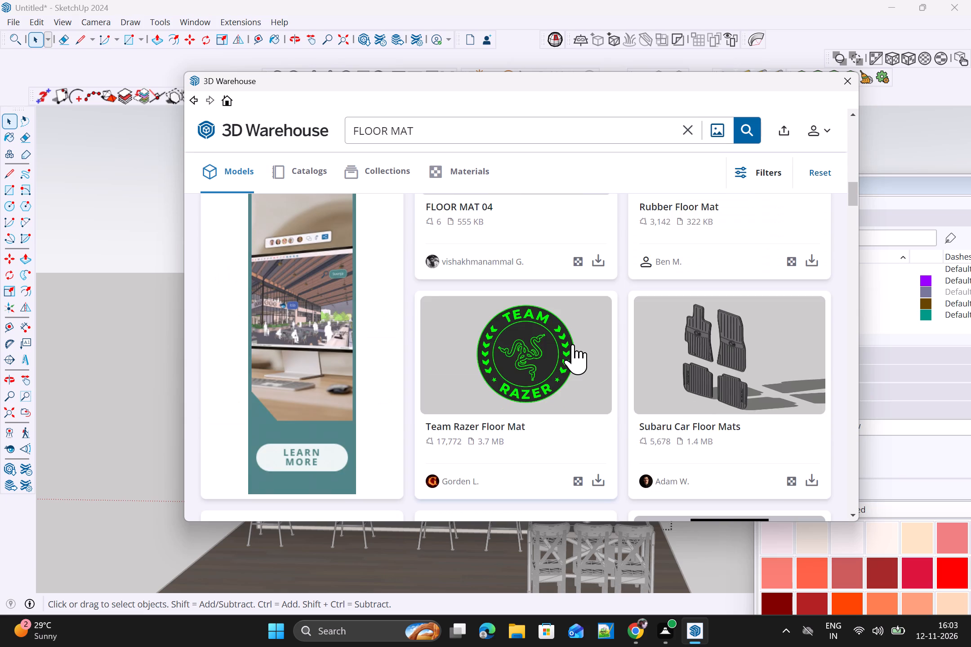
scroll(573, 344, up, 1)
scroll(573, 344, down, 3)
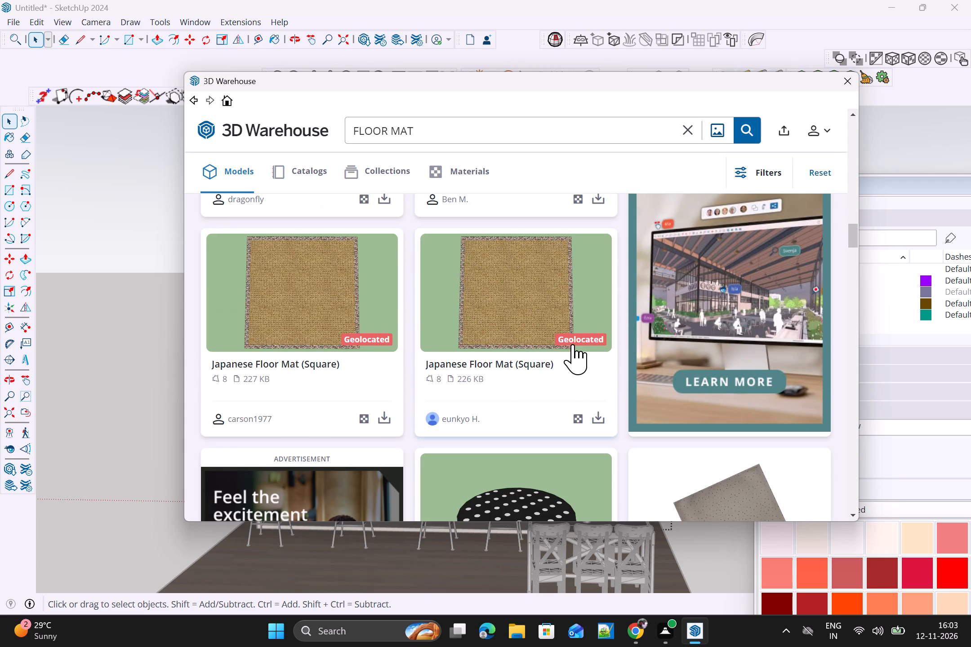
scroll(573, 344, down, 1)
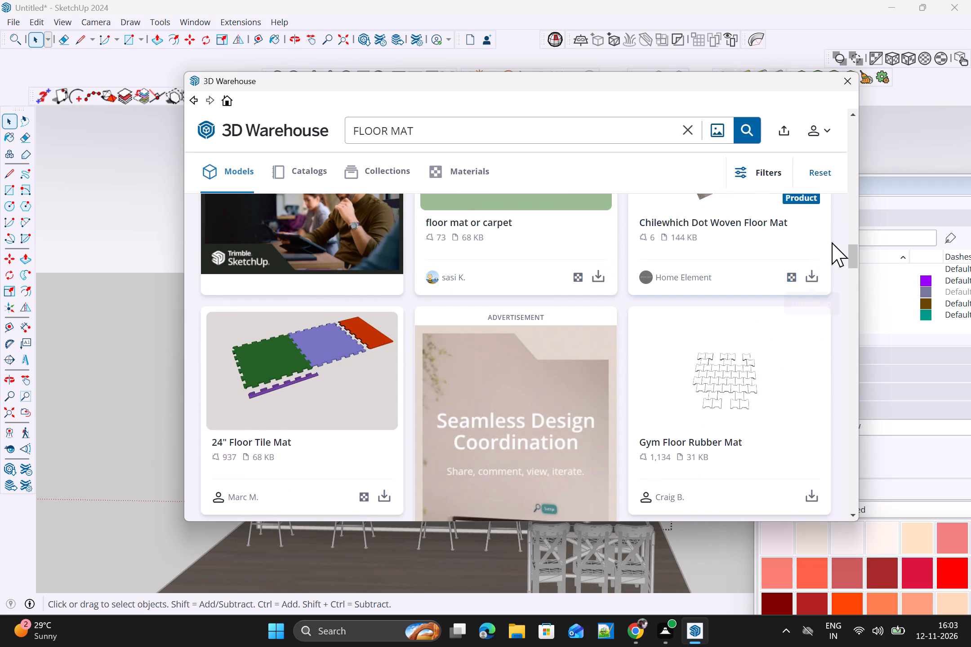
drag(846, 260, 847, 269)
drag(853, 260, 849, 278)
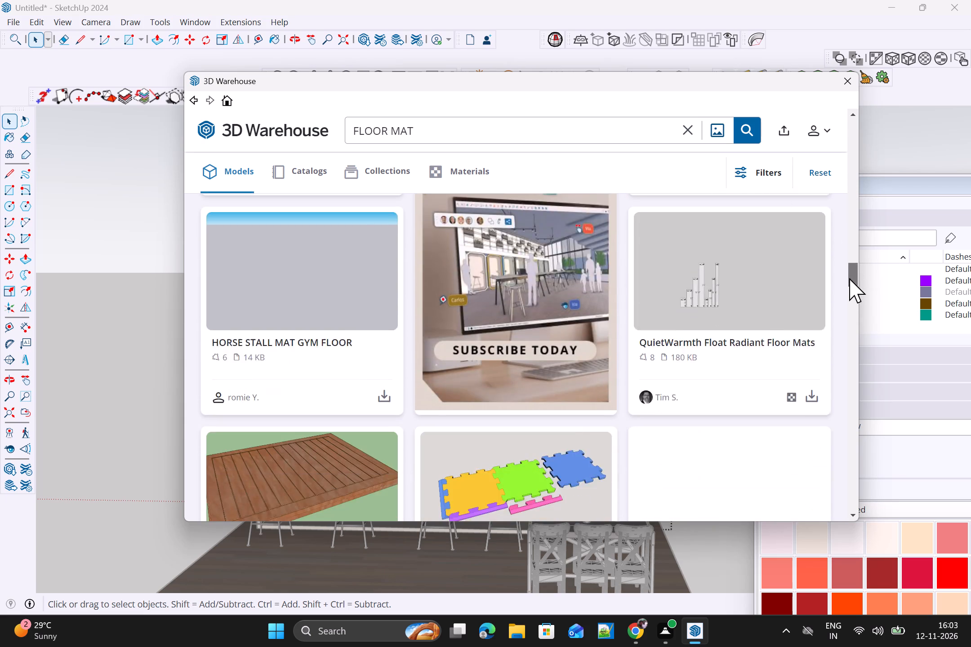
drag(849, 278, 841, 309)
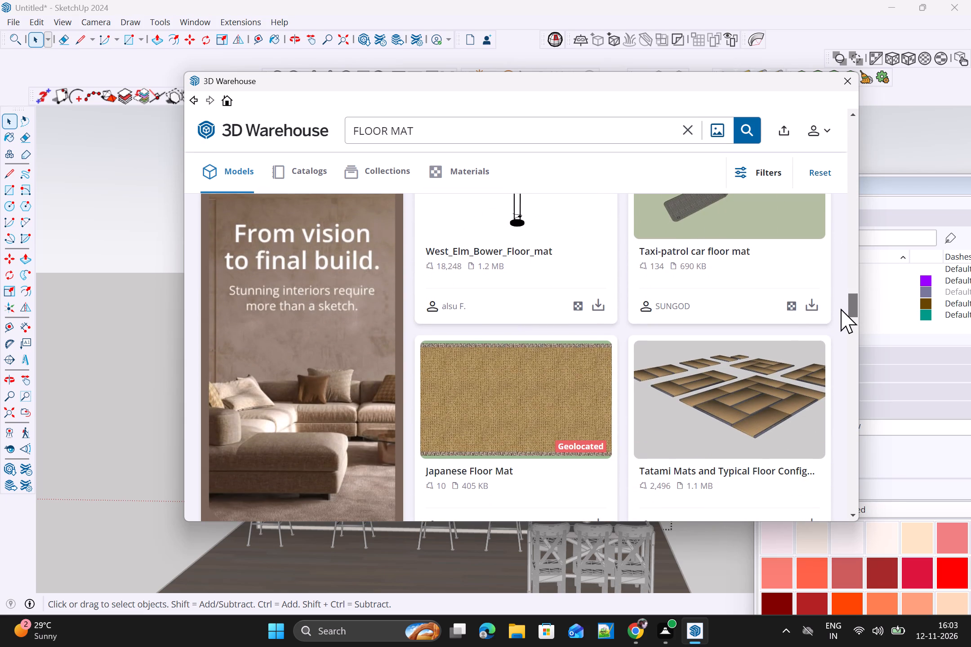
drag(841, 309, 834, 333)
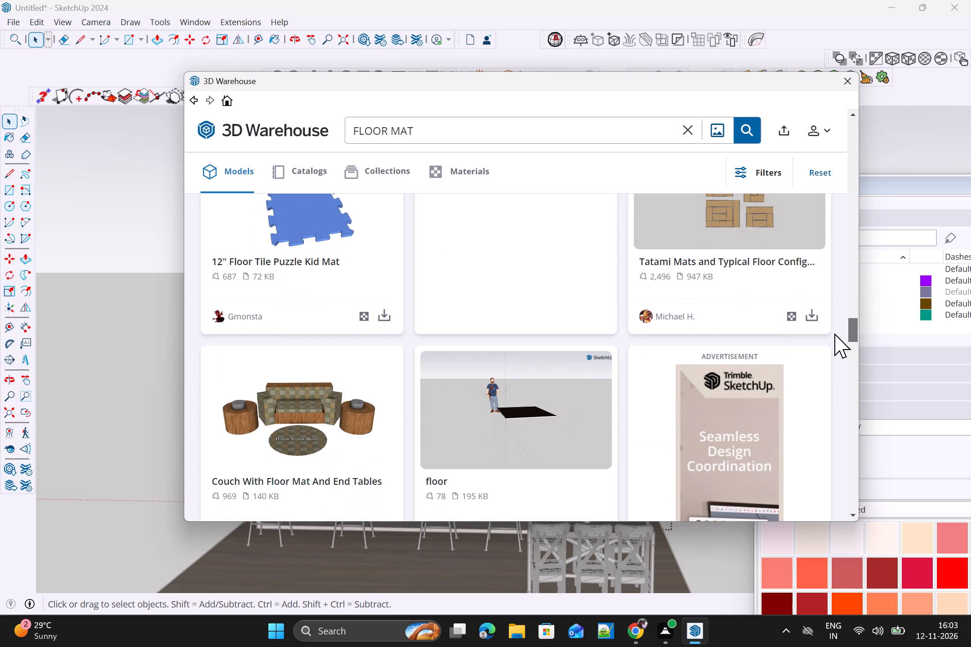
drag(834, 333, 830, 343)
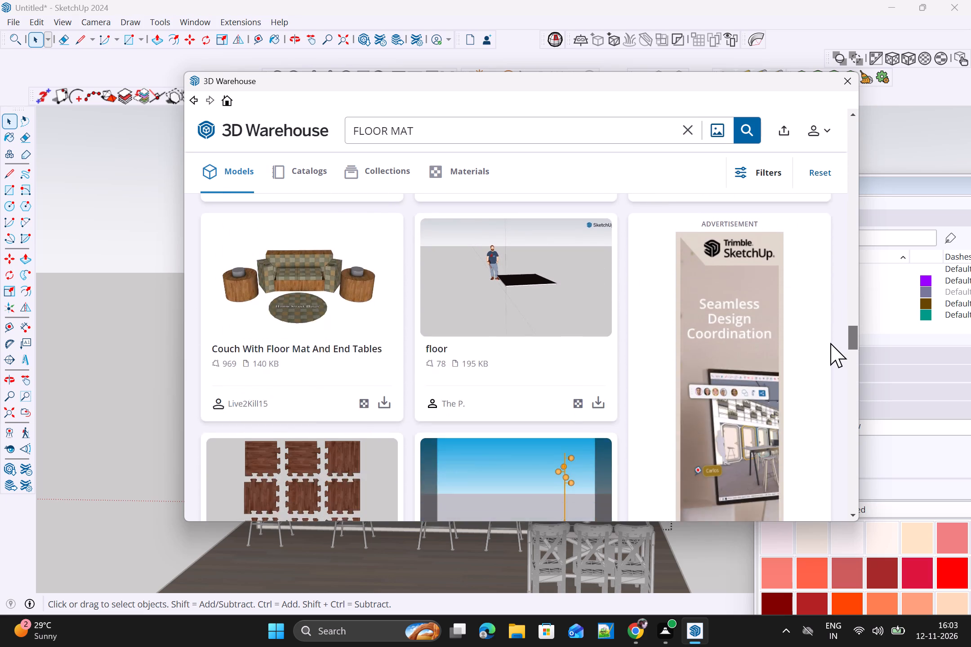
drag(830, 343, 824, 362)
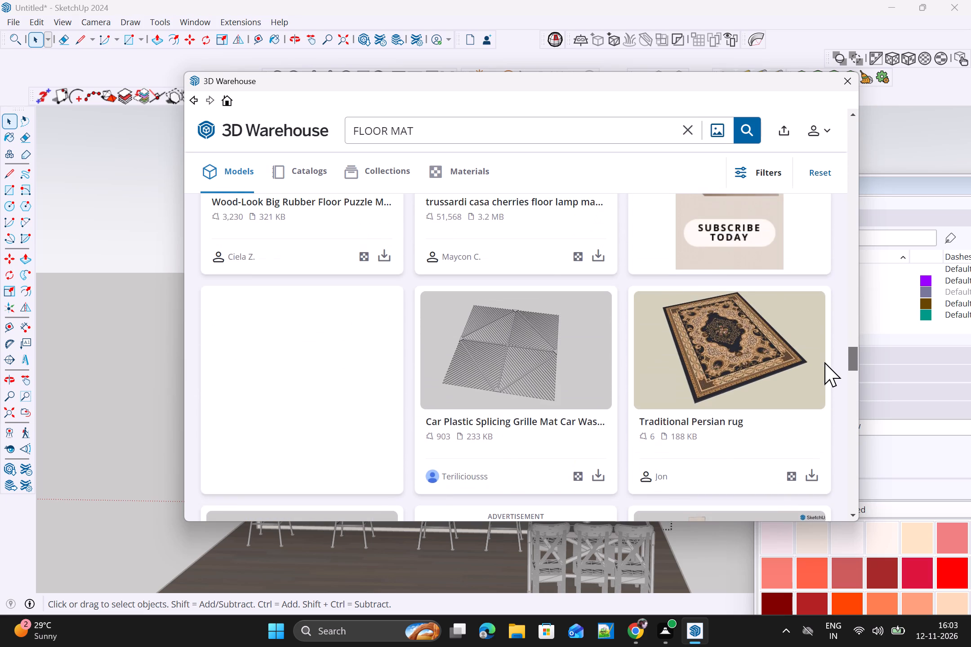
drag(824, 362, 824, 385)
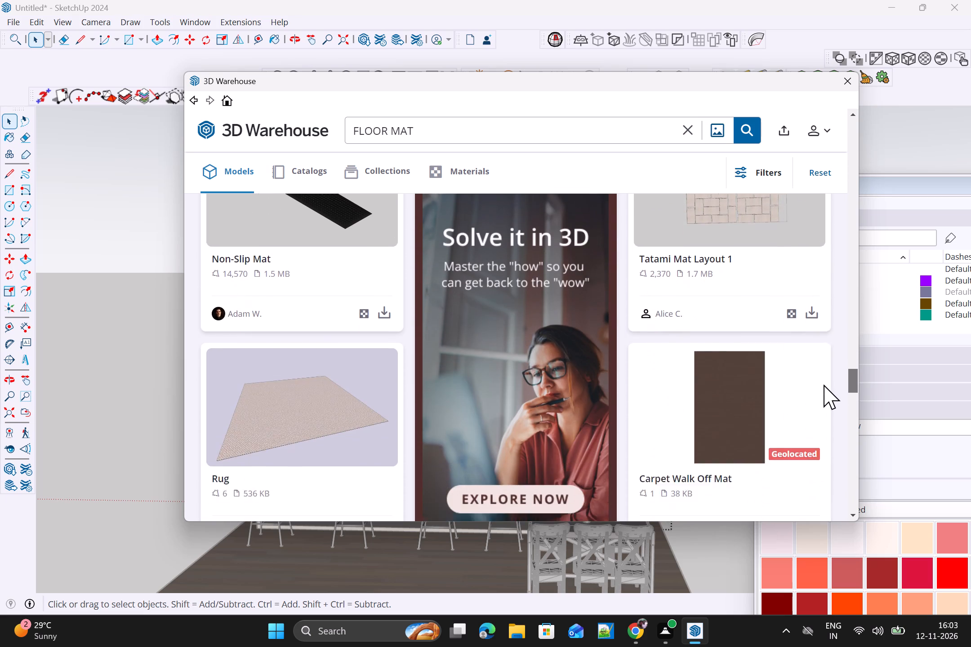
drag(824, 385, 812, 417)
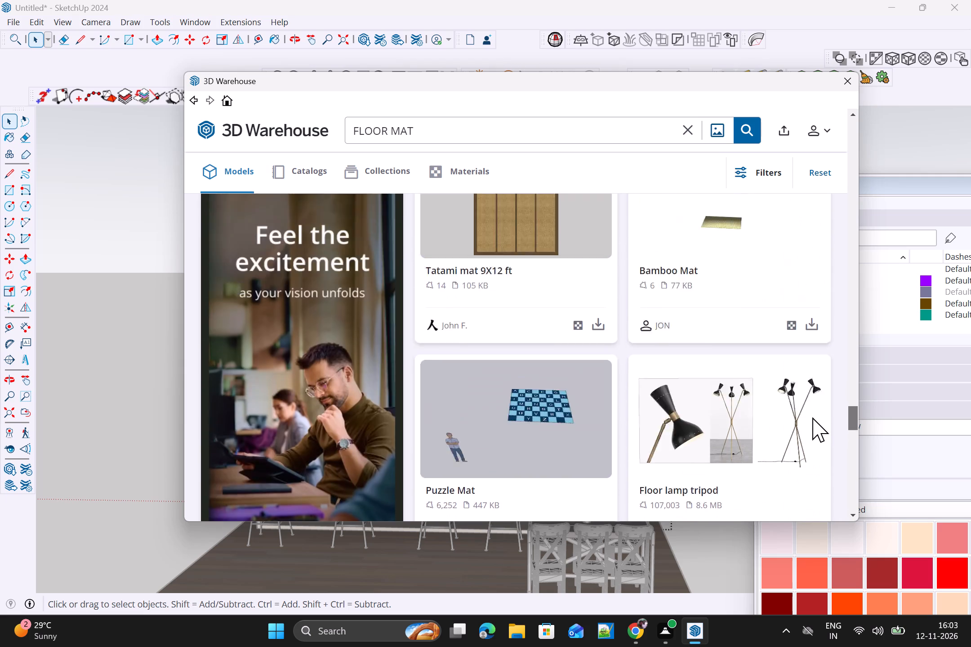
drag(812, 417, 840, 248)
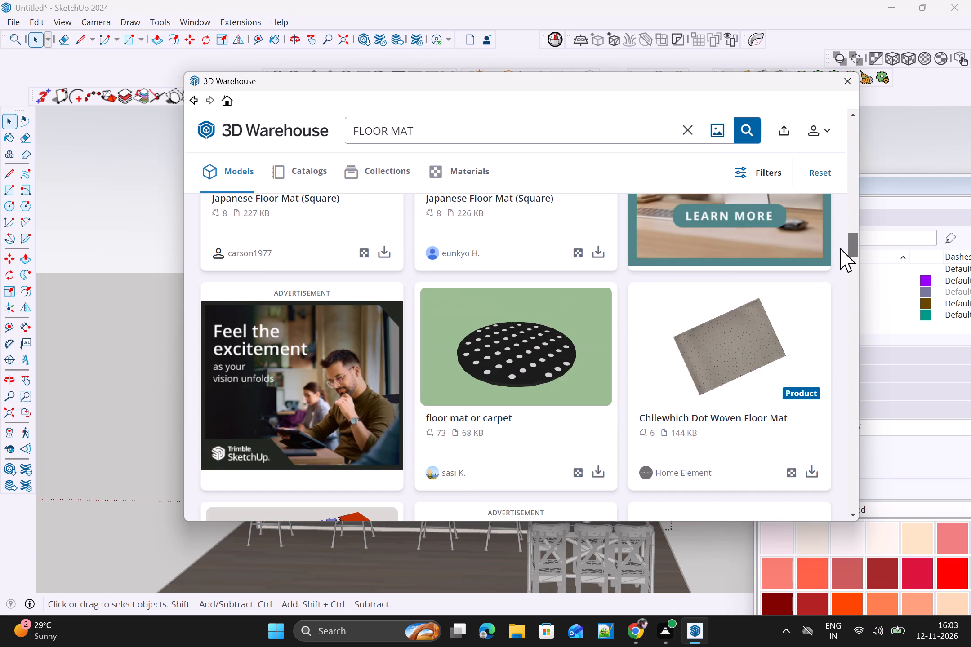
drag(840, 248, 837, 213)
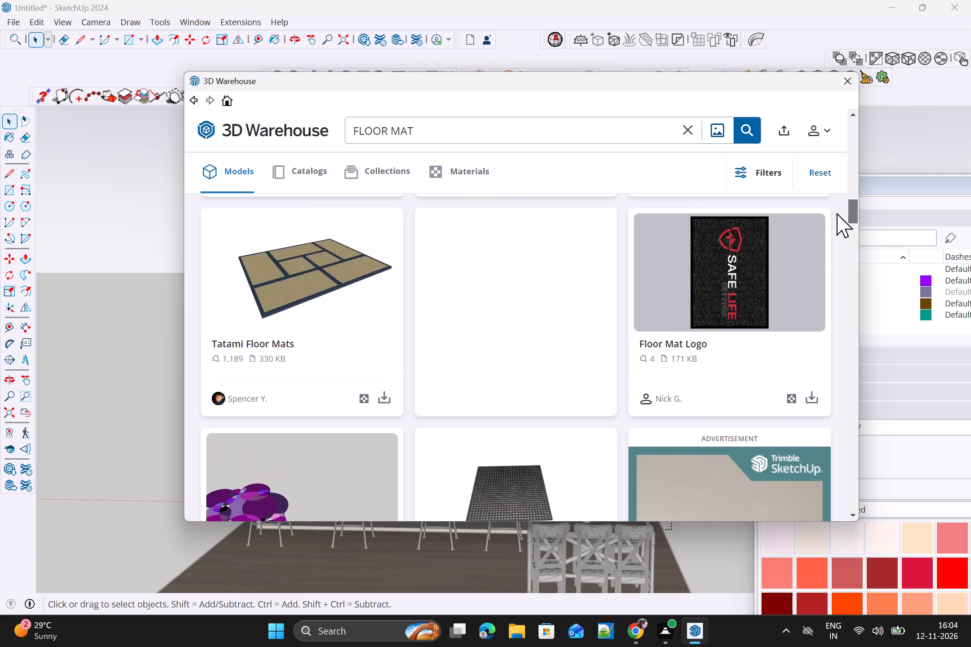
drag(837, 213, 835, 189)
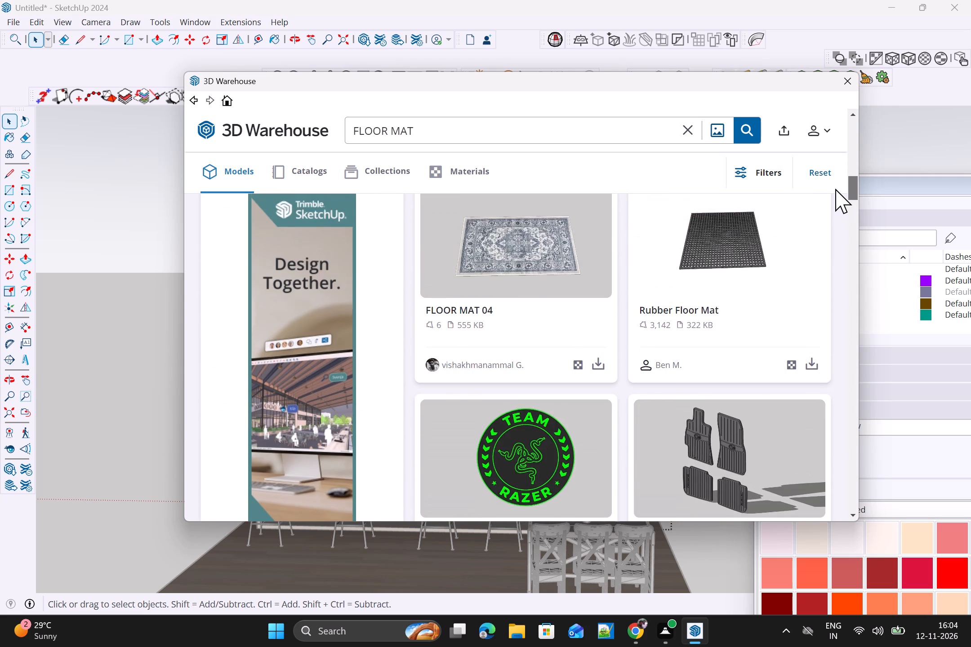
drag(835, 189, 835, 174)
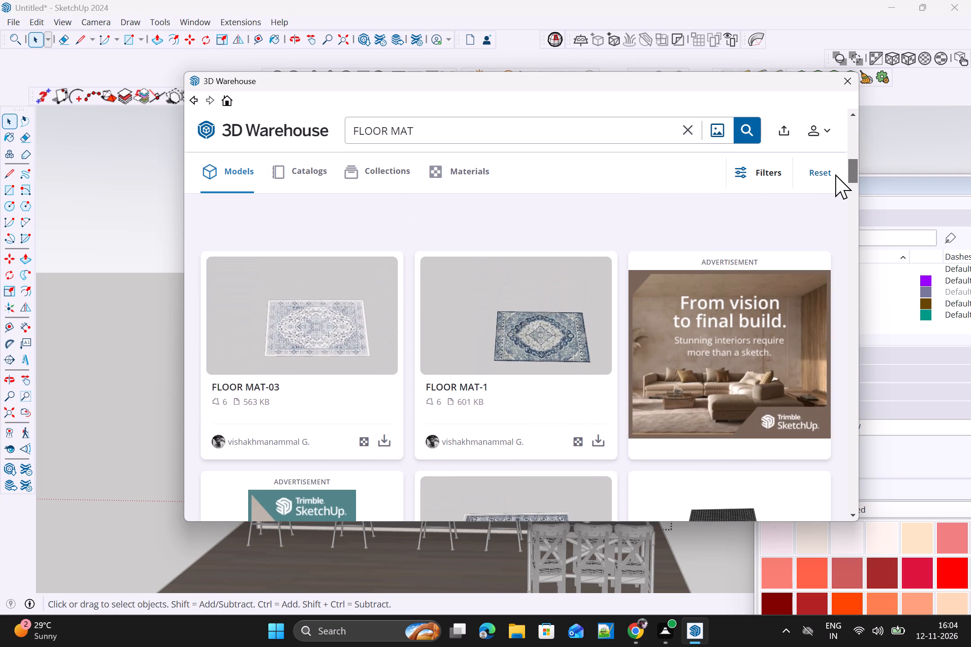
drag(835, 174, 842, 204)
drag(851, 207, 852, 196)
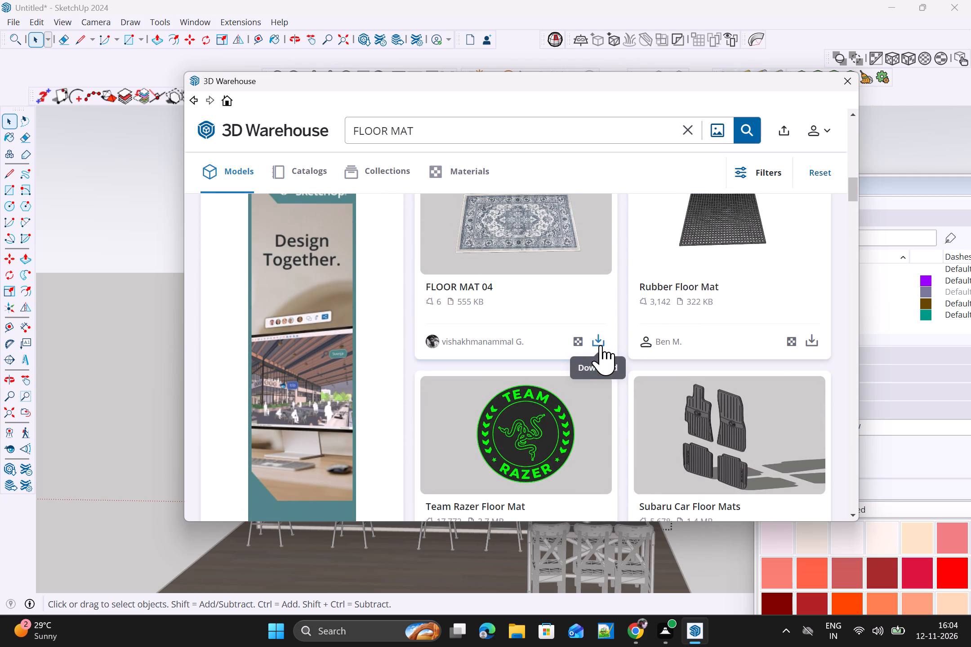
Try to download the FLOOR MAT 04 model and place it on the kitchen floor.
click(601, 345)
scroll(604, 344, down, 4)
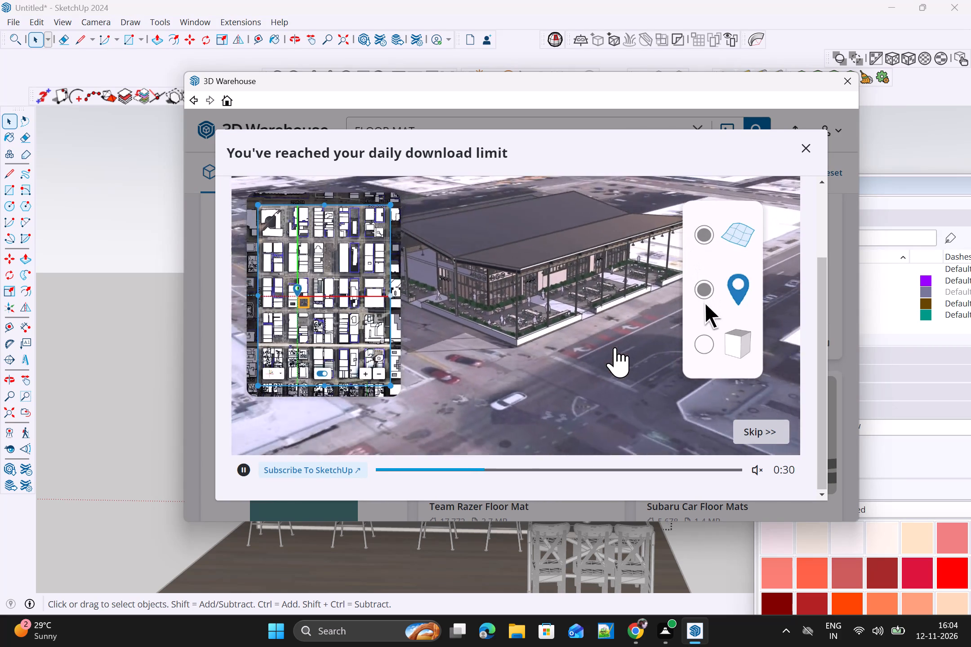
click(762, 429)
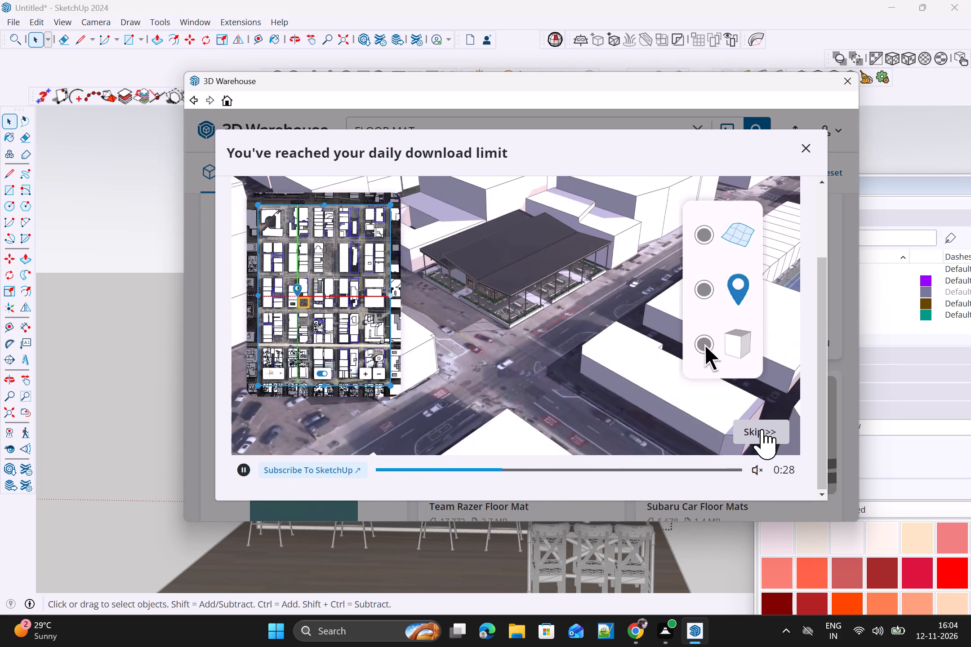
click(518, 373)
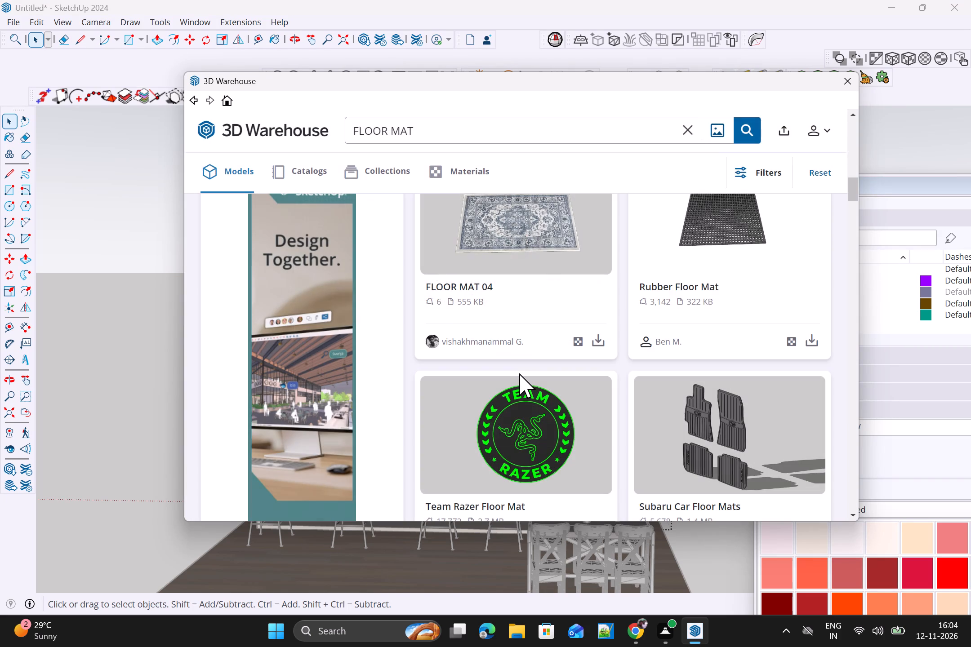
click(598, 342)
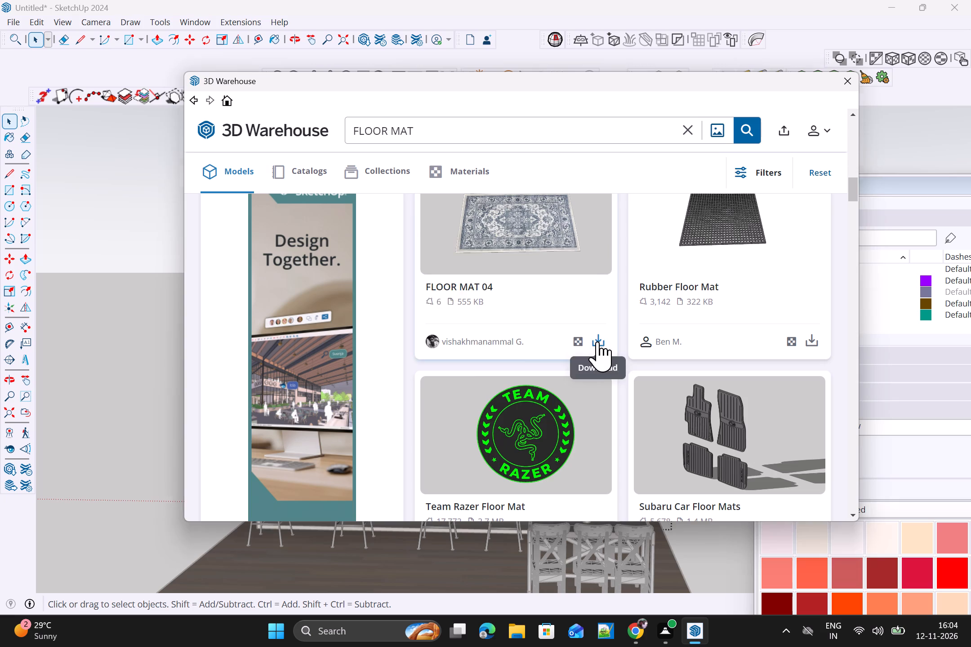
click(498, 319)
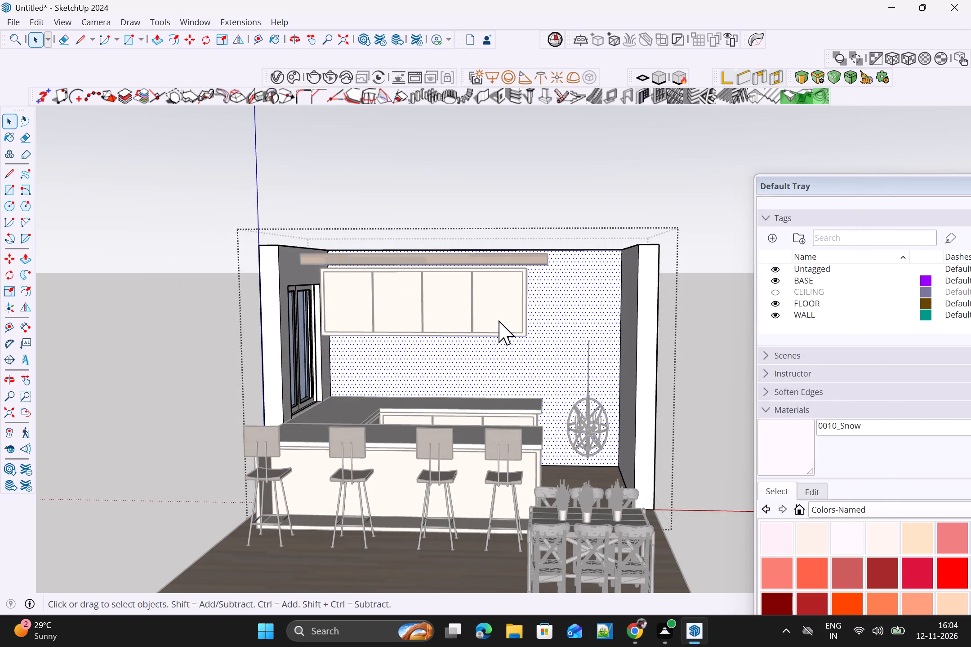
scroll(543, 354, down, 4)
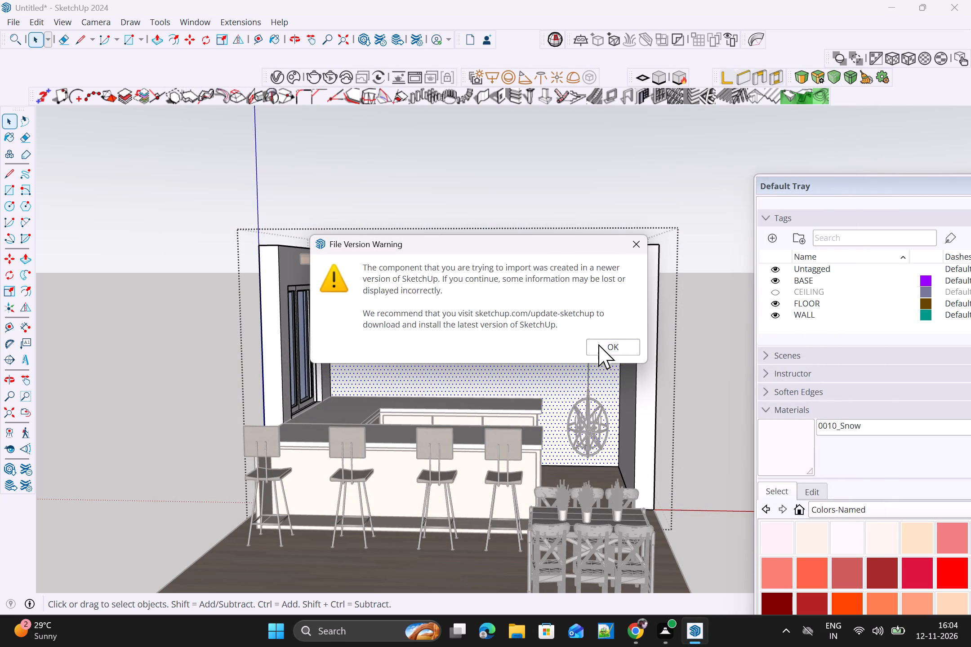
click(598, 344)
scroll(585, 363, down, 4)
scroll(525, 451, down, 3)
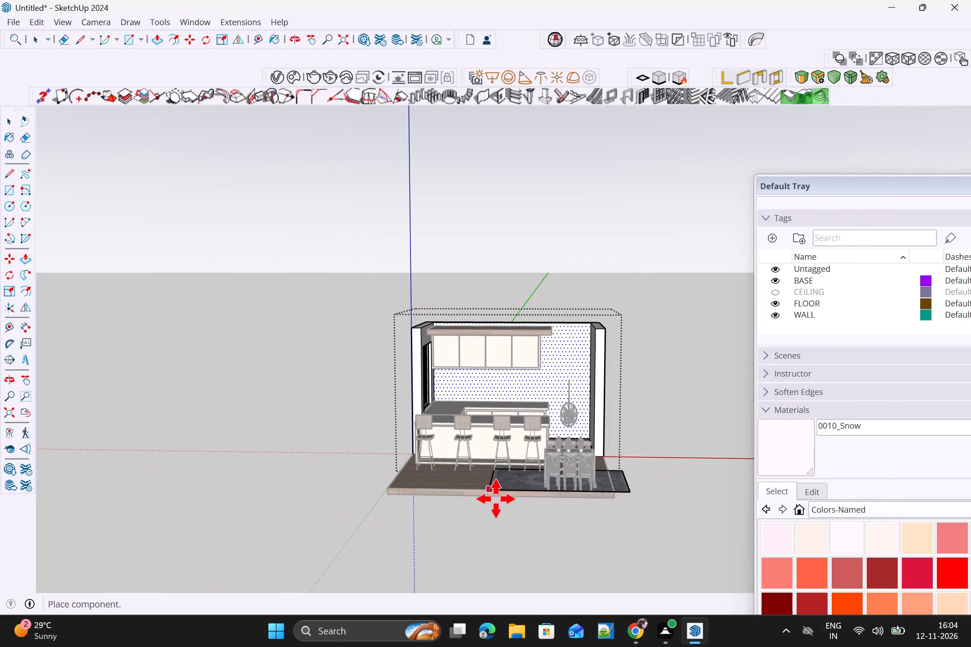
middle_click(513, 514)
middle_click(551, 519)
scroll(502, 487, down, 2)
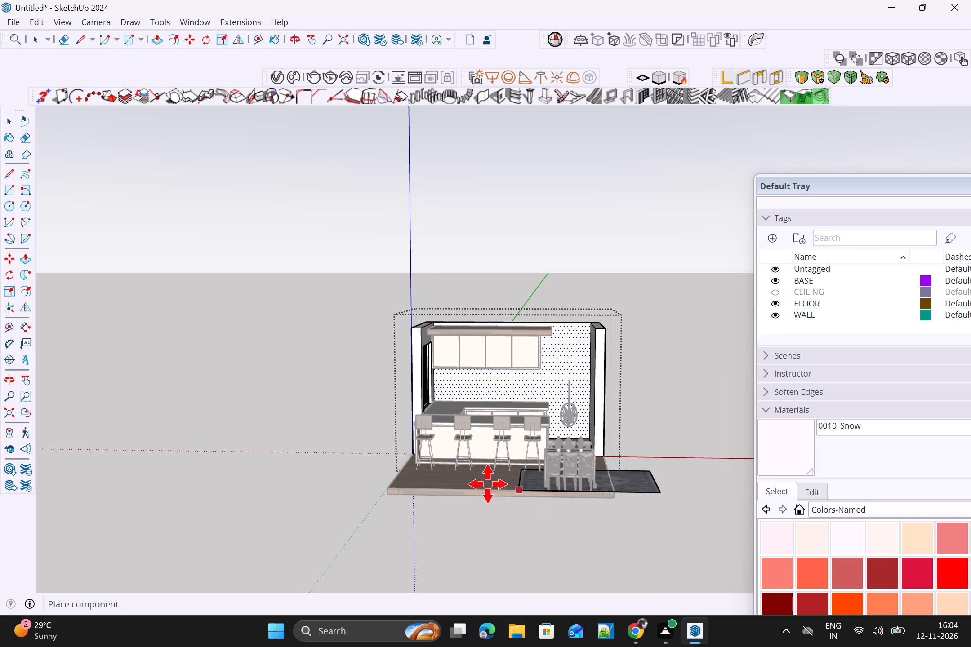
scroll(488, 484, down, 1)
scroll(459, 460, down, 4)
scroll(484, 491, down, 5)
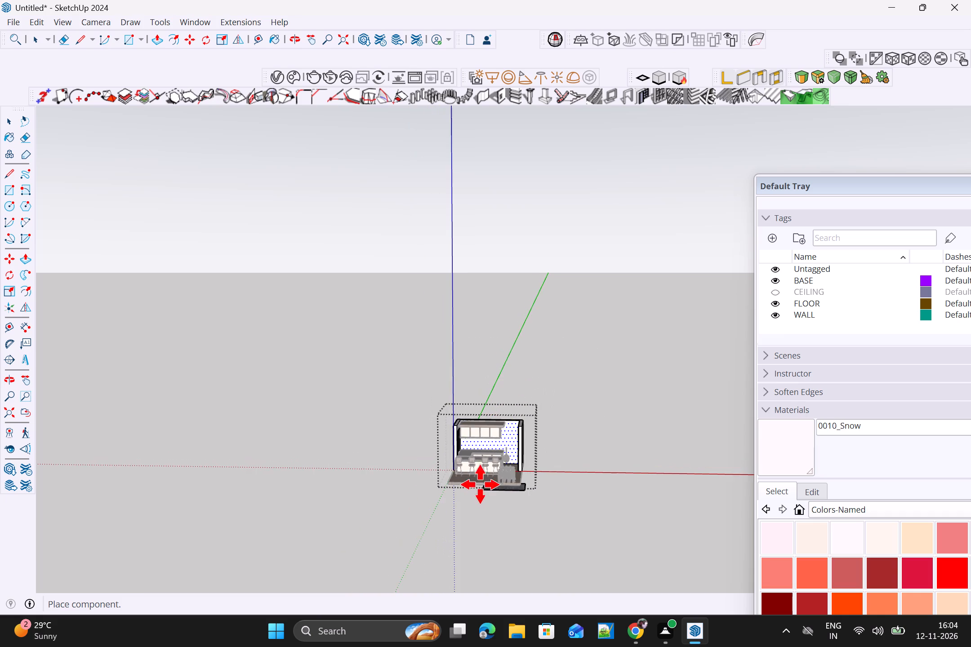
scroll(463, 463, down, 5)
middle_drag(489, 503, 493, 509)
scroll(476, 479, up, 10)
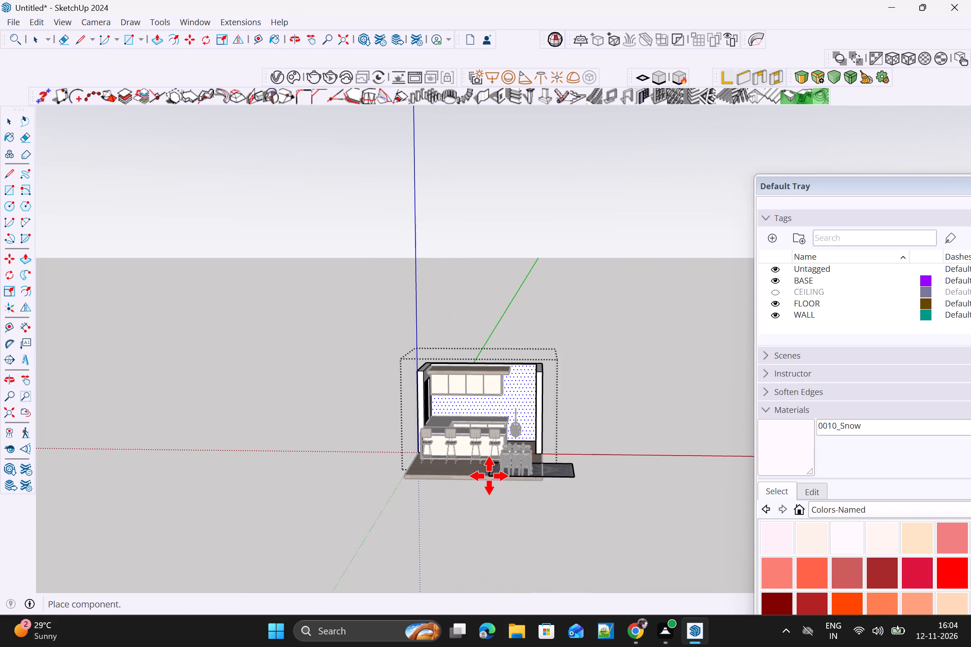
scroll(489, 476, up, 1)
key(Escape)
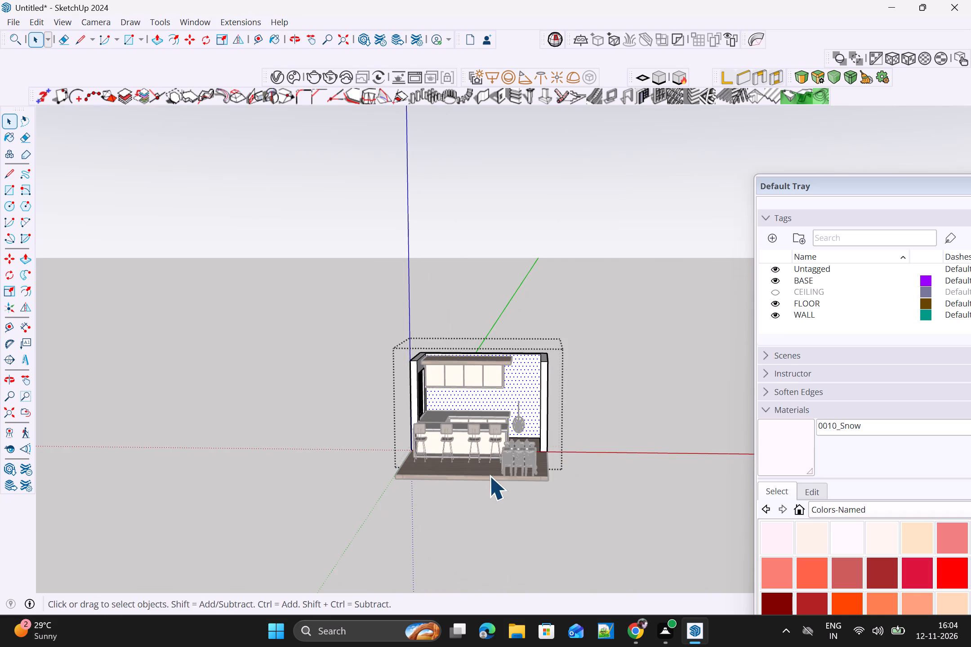
Close the wall group to return to editing the whole kitchen model.
click(627, 474)
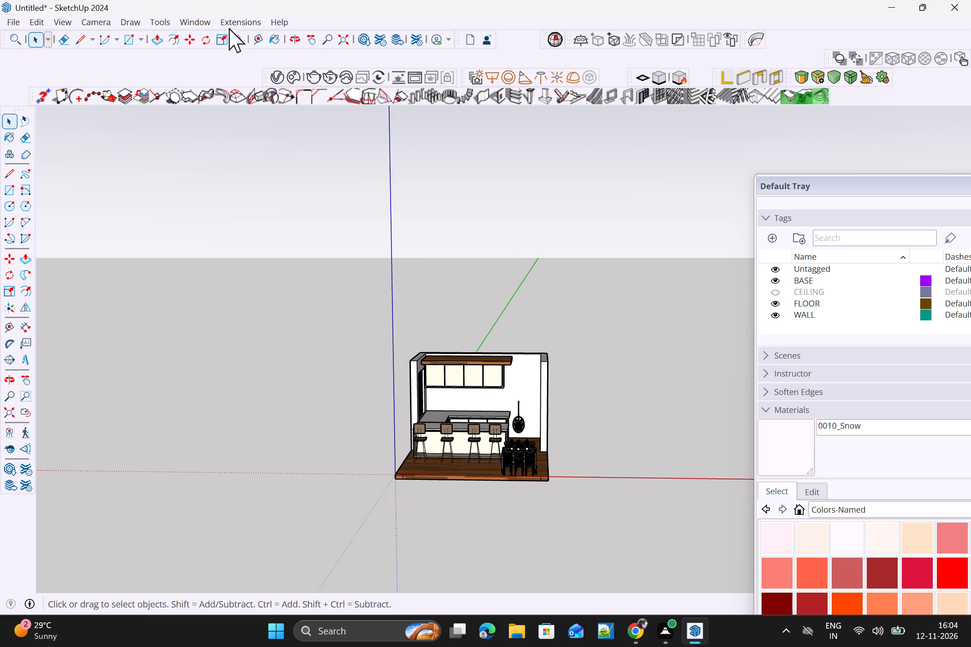
Find the FLOOR MAT 04 model in 3D Warehouse and load it directly into the kitchen model.
click(198, 23)
click(203, 129)
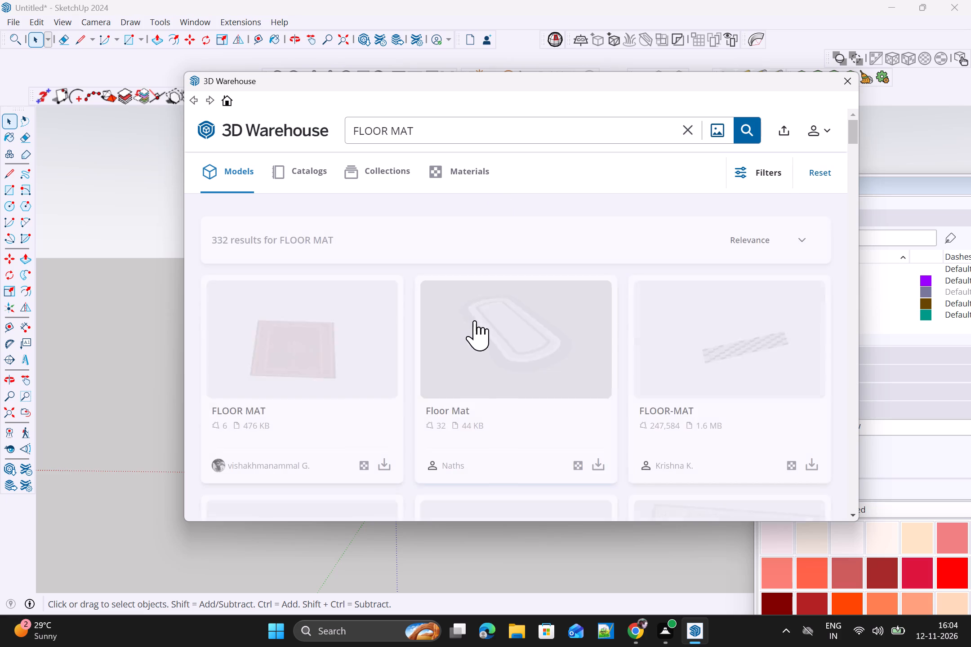
scroll(459, 384, down, 1)
scroll(537, 314, up, 1)
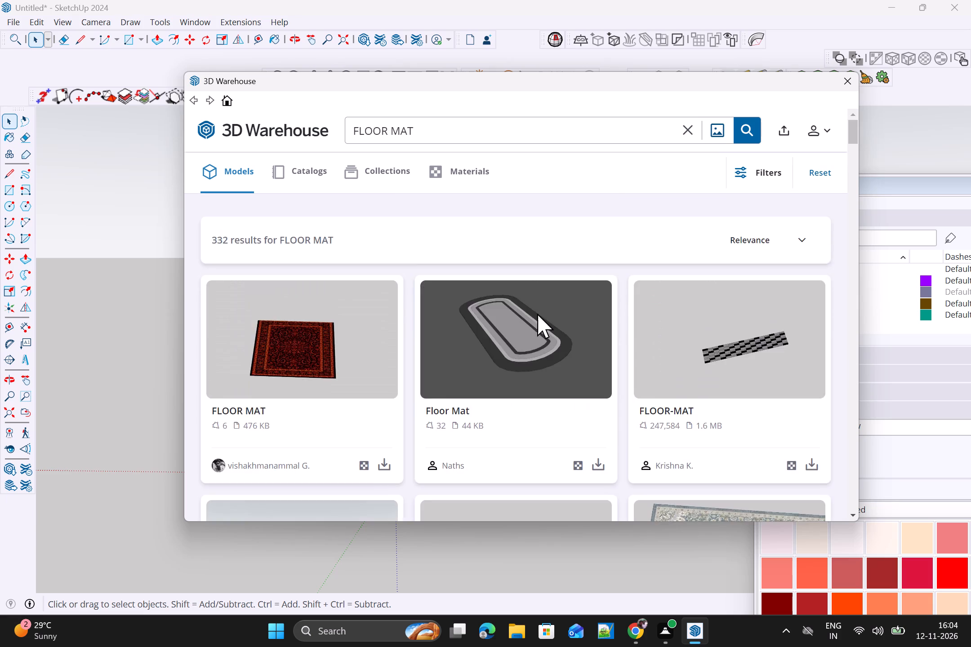
scroll(537, 314, down, 1)
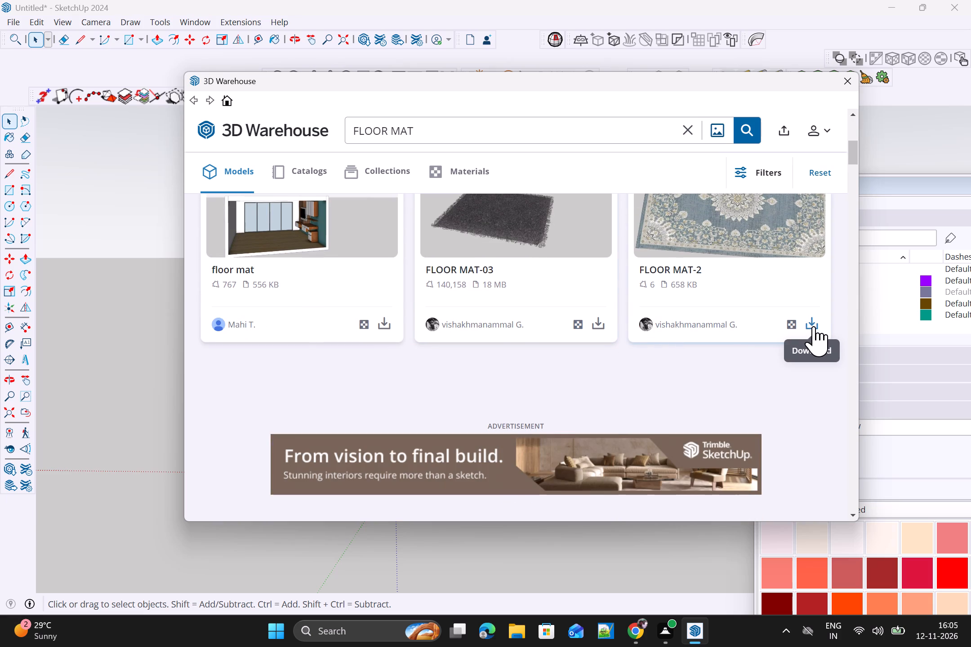
scroll(810, 326, down, 1)
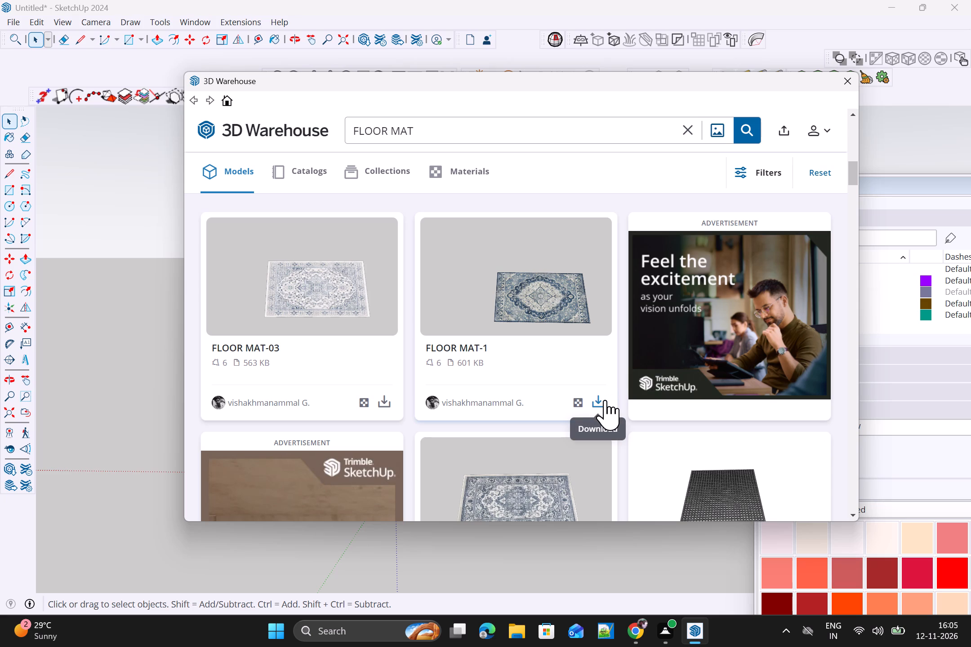
scroll(605, 400, down, 1)
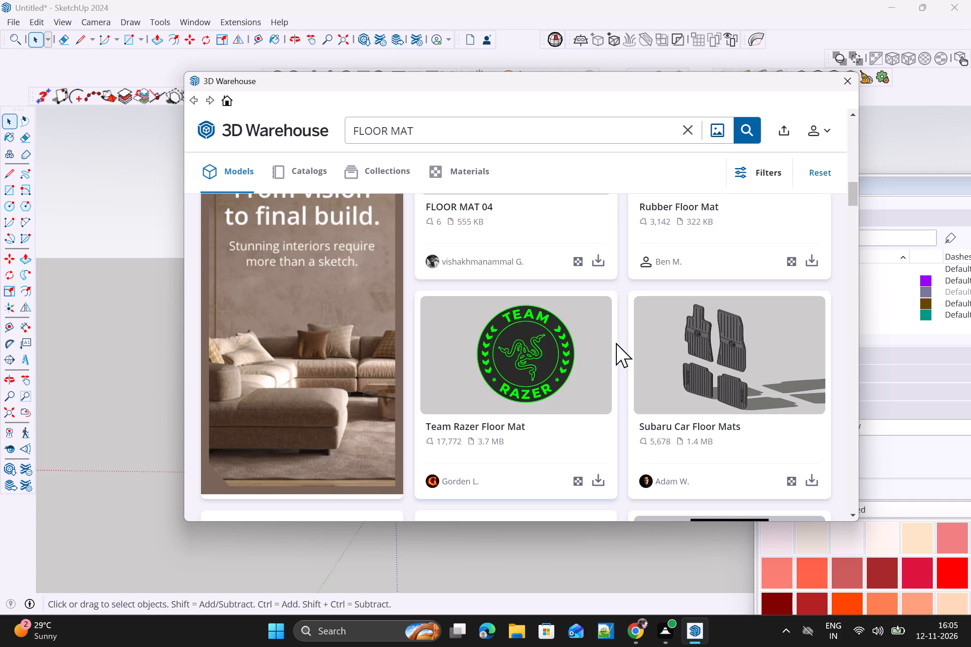
scroll(616, 343, up, 1)
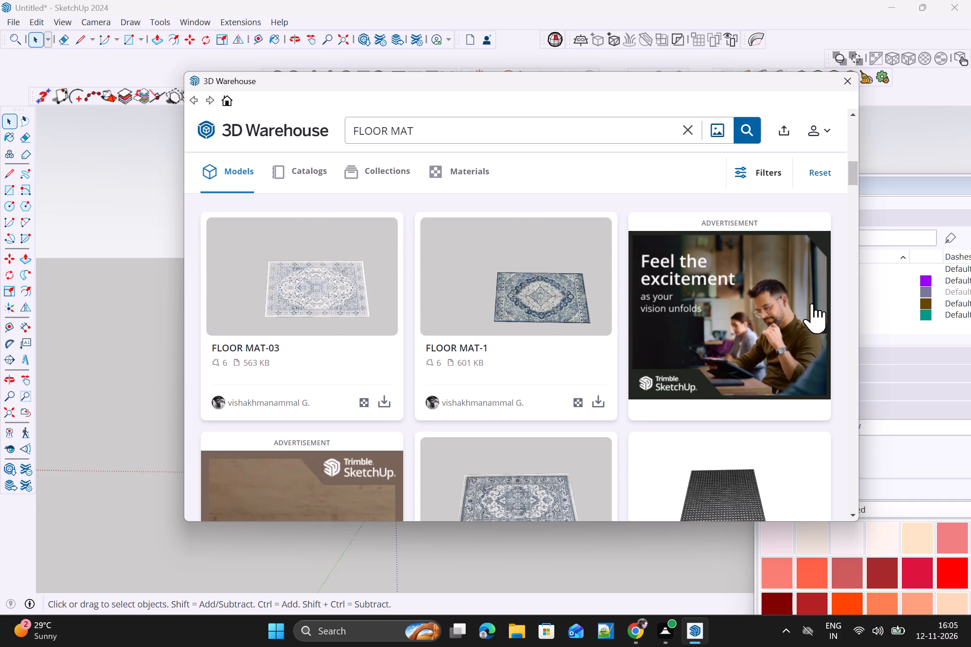
drag(851, 182, 851, 197)
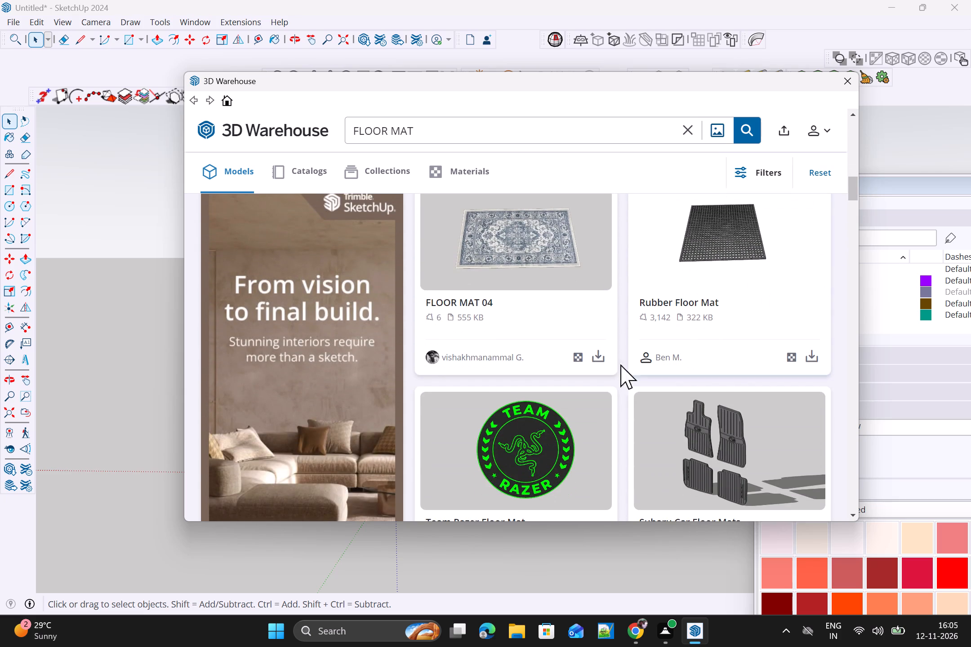
click(601, 358)
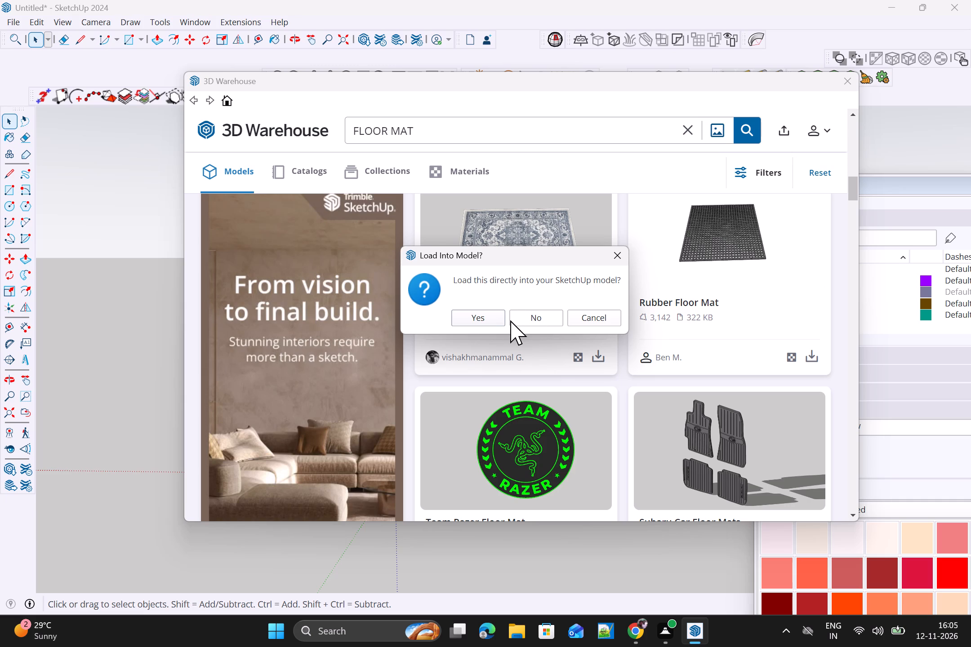
click(499, 320)
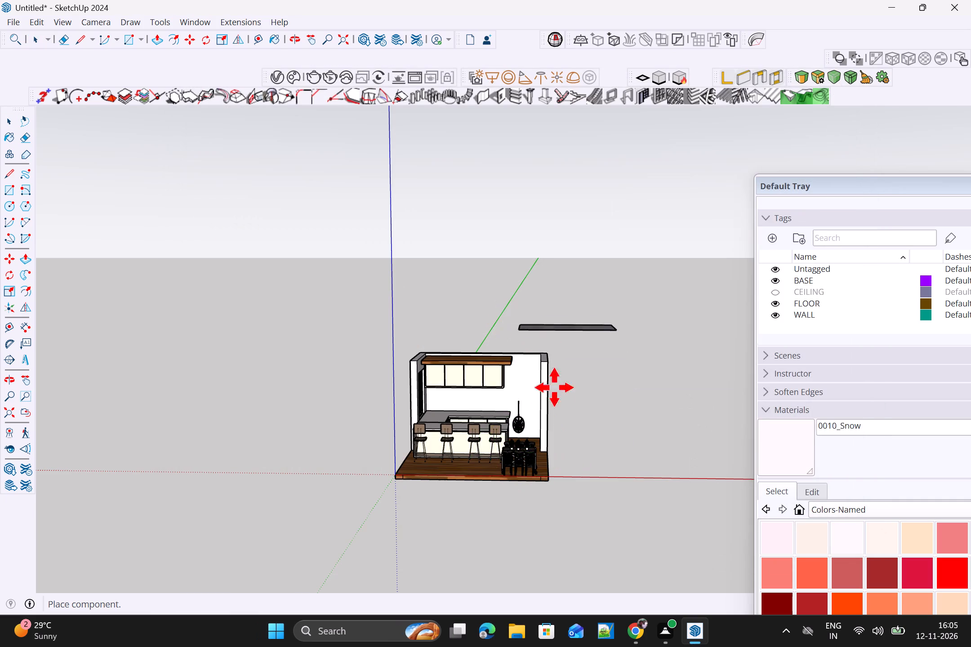
Place the floor mat on the wooden floor in front of the counter, beneath the bar stools.
scroll(451, 480, up, 9)
scroll(416, 456, up, 4)
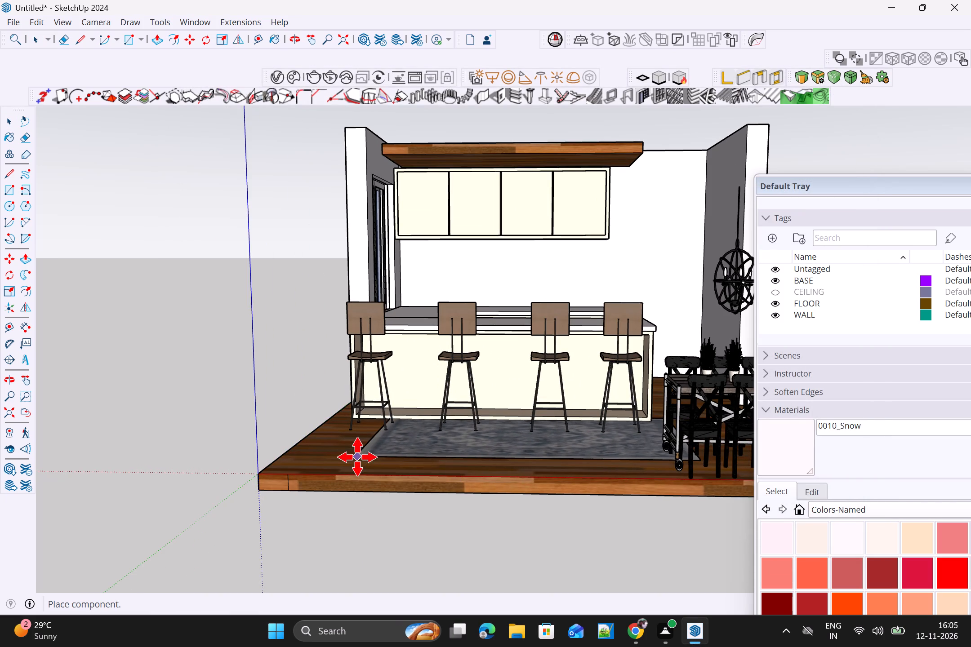
click(323, 453)
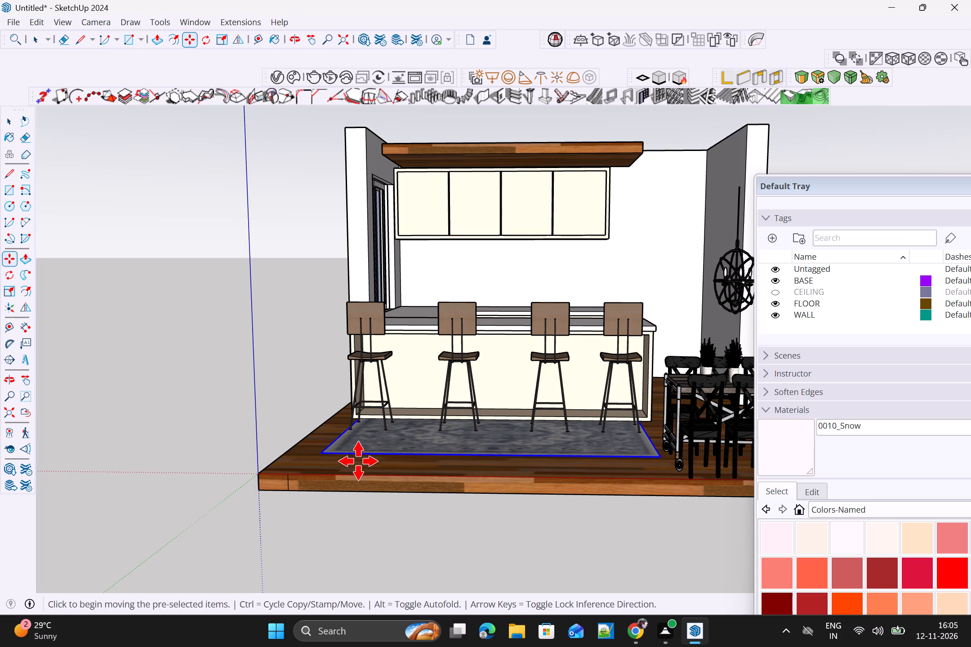
scroll(450, 472, down, 3)
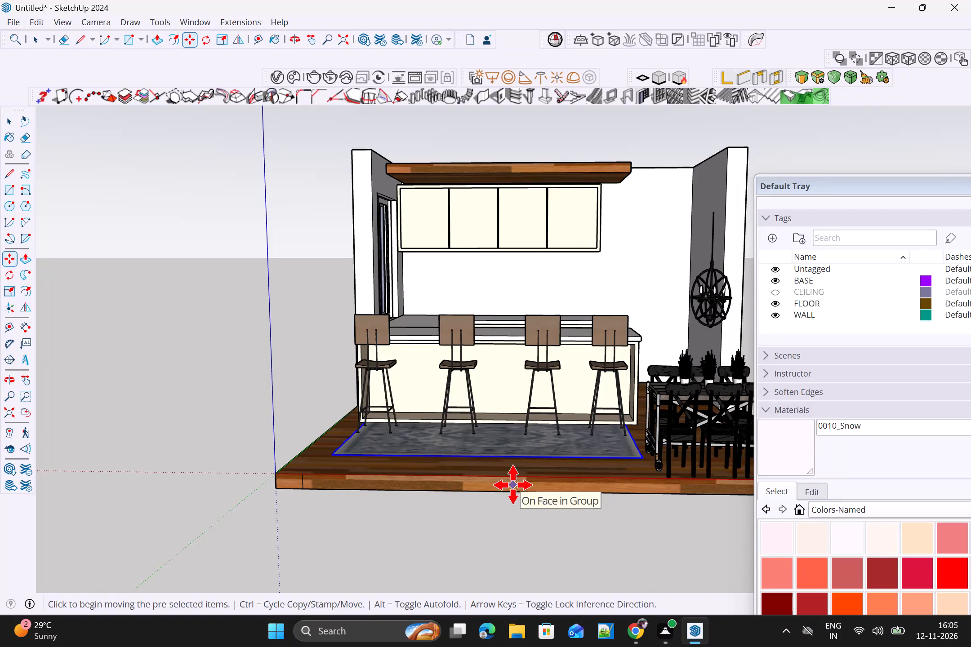
key(space)
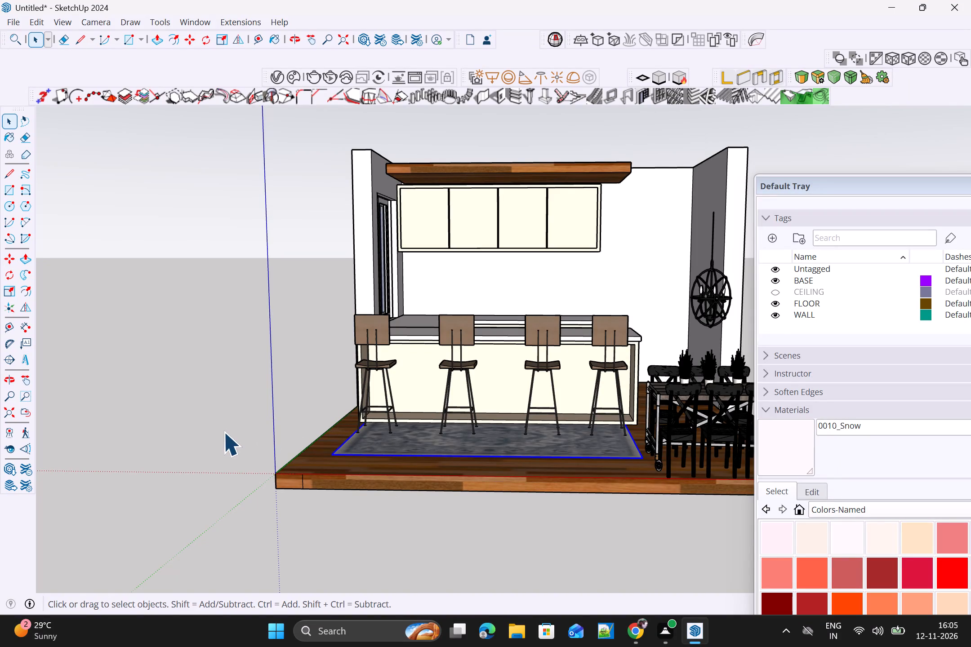
click(223, 434)
Examine the kitchen from several angles to check the mat, stools, dining set and cabinets.
scroll(224, 438, down, 4)
middle_drag(387, 467, 394, 533)
middle_drag(392, 550, 351, 587)
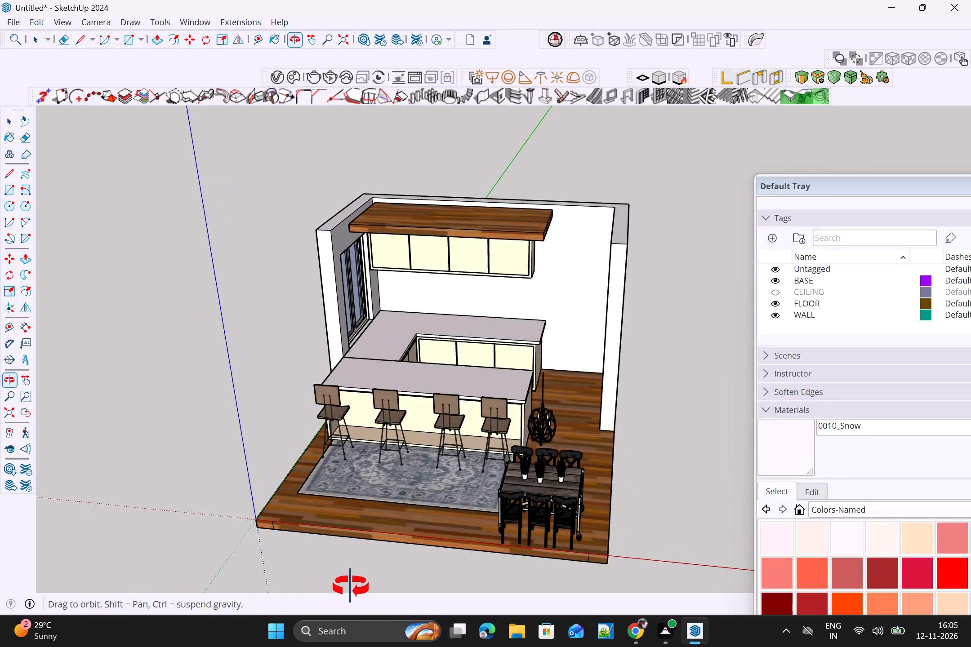
middle_drag(351, 587, 350, 587)
scroll(372, 550, up, 10)
middle_drag(488, 564, 495, 564)
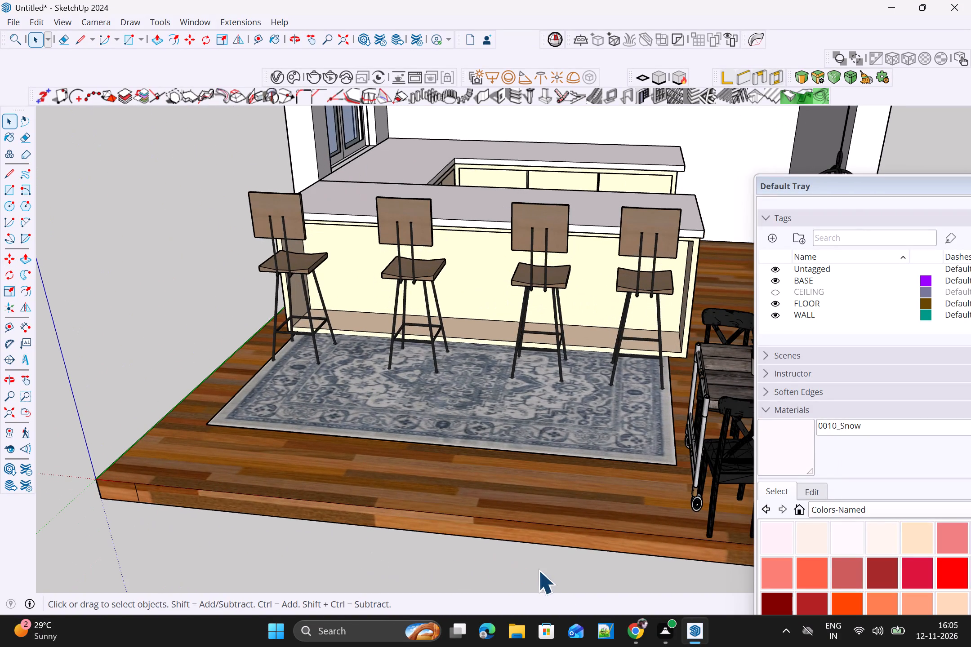
middle_drag(475, 462, 800, 488)
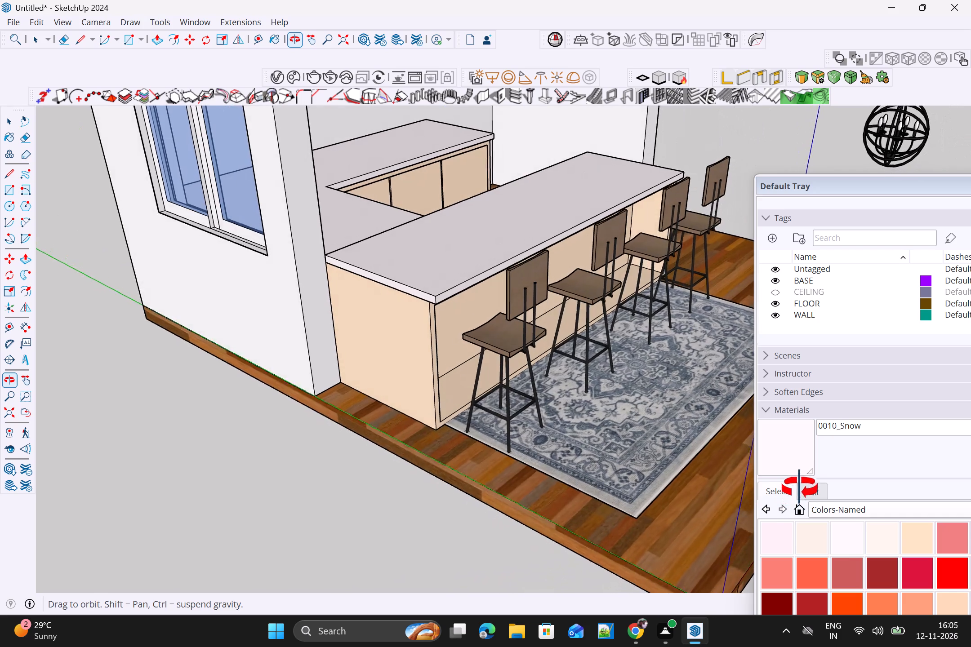
middle_drag(800, 488, 437, 494)
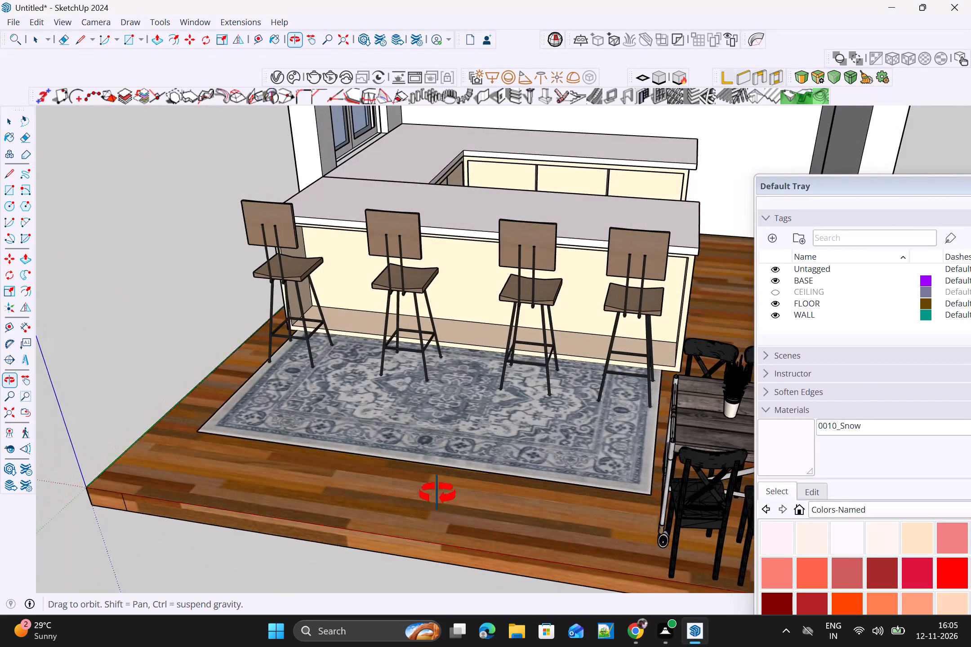
middle_drag(437, 494, 344, 500)
scroll(351, 495, down, 1)
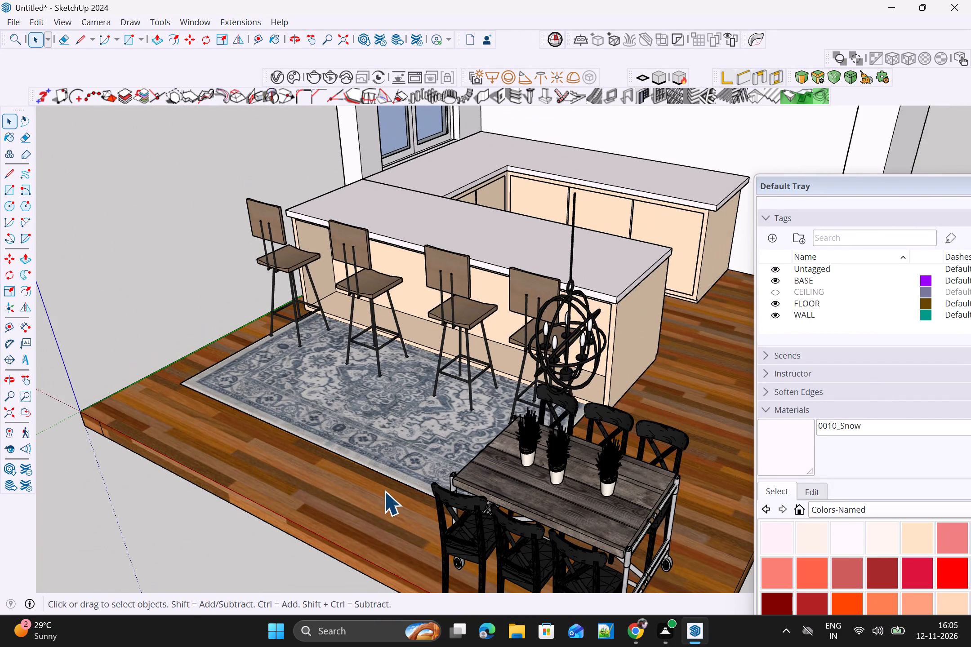
scroll(384, 490, down, 4)
middle_drag(391, 494, 342, 548)
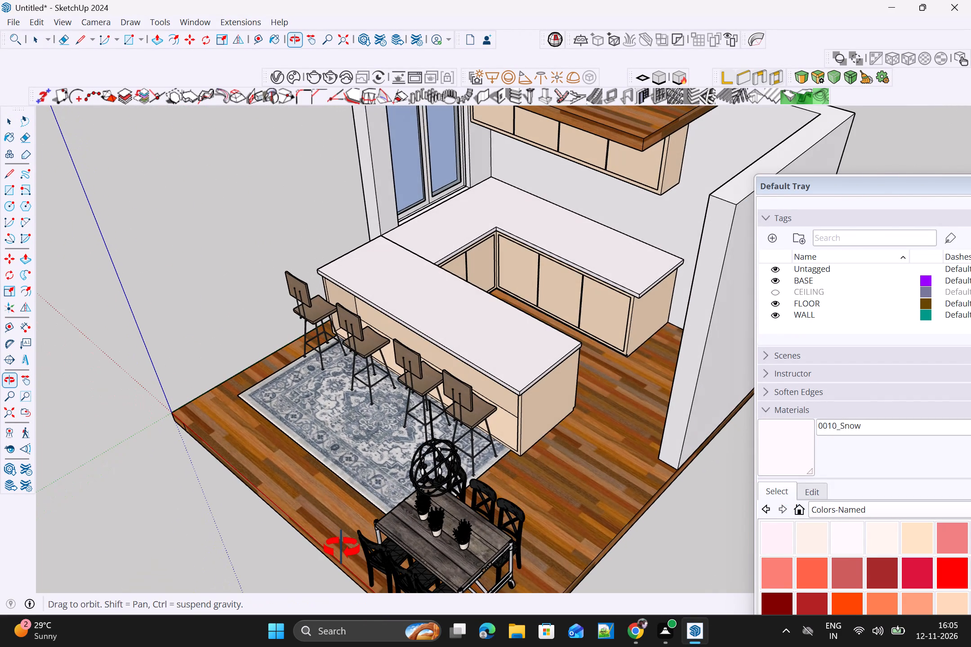
middle_drag(342, 548, 341, 548)
scroll(454, 528, down, 2)
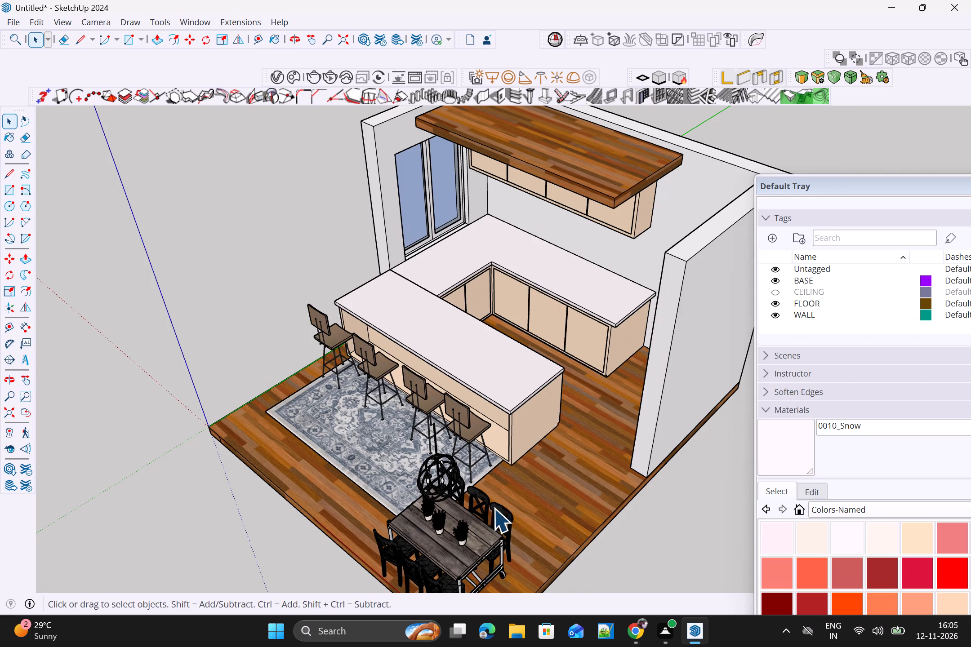
middle_drag(540, 489, 550, 484)
scroll(548, 479, down, 2)
middle_drag(539, 483, 588, 432)
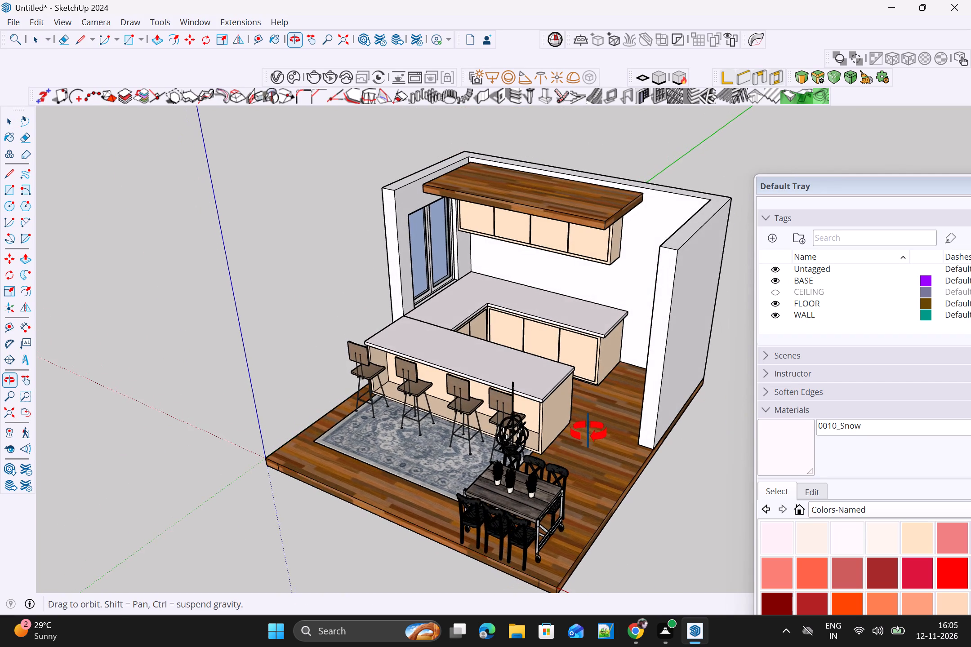
middle_drag(588, 432, 588, 431)
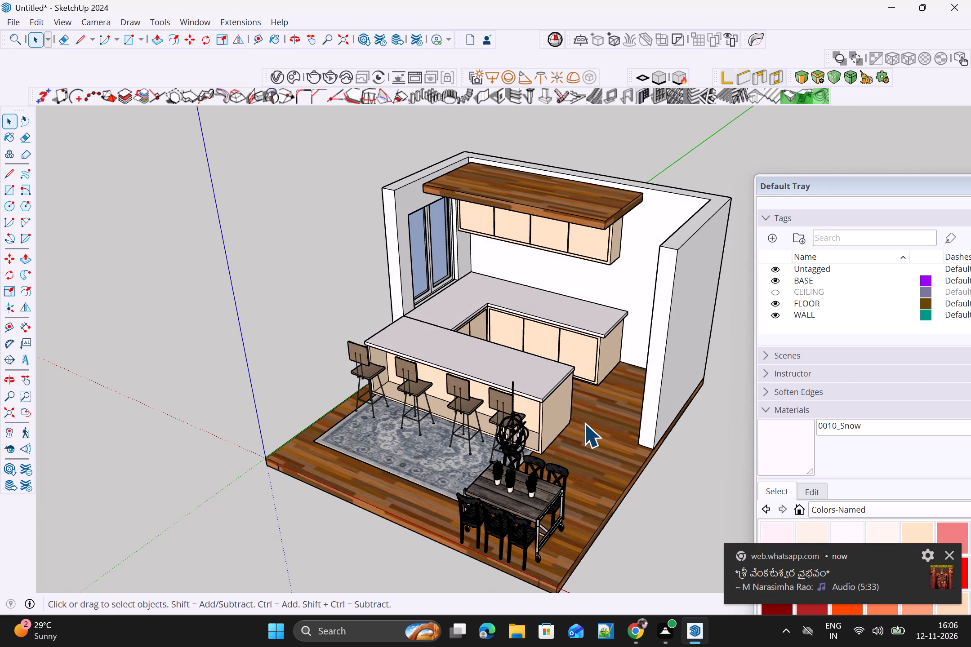
scroll(560, 347, down, 2)
middle_drag(556, 362, 572, 266)
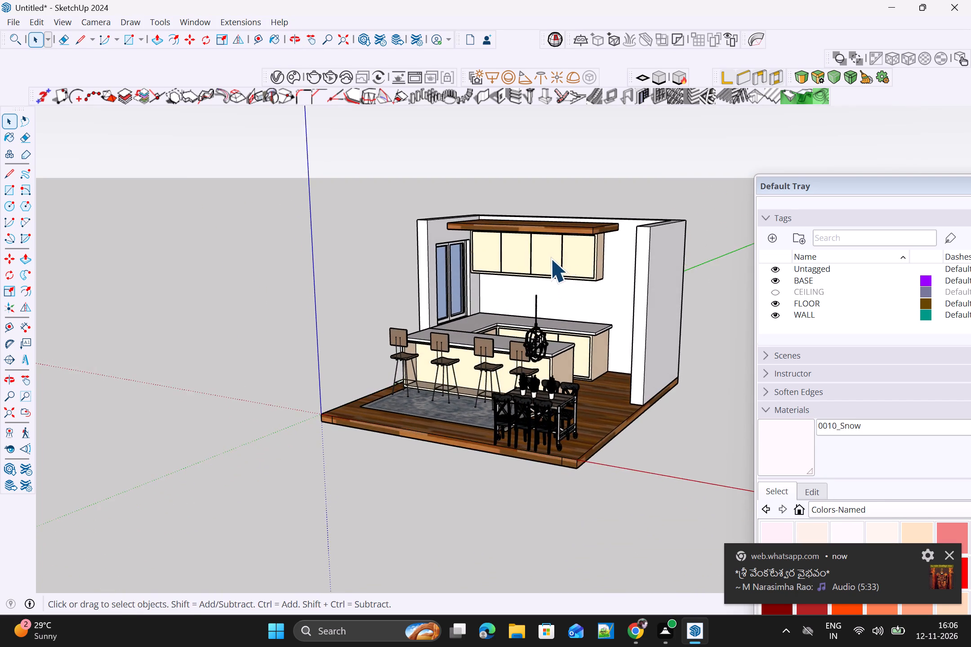
scroll(548, 258, up, 3)
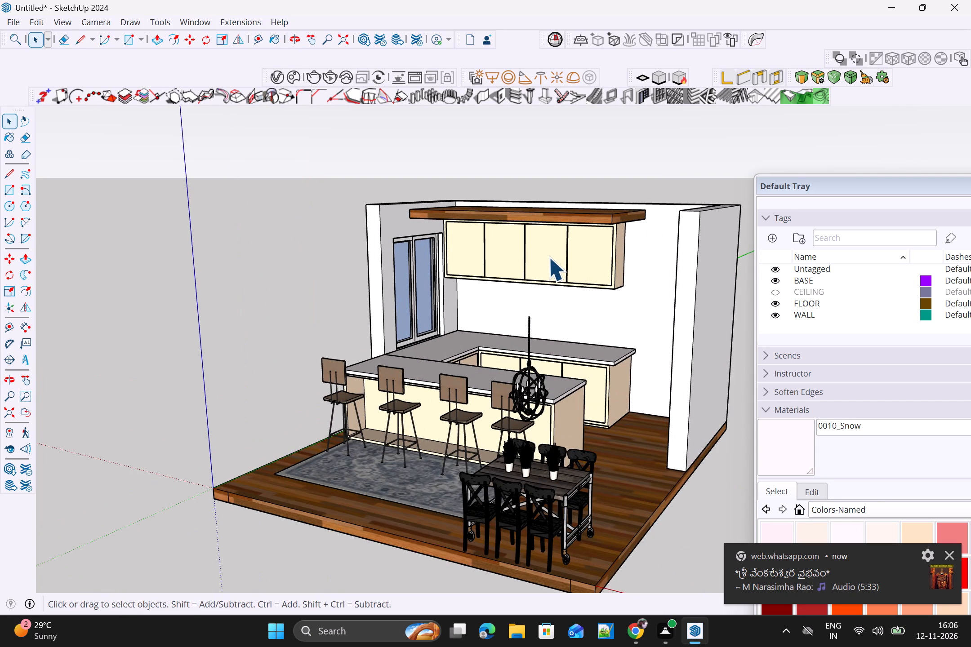
Draw a horizontal line at mid-height across the third upper cabinet door from the window side.
click(533, 250)
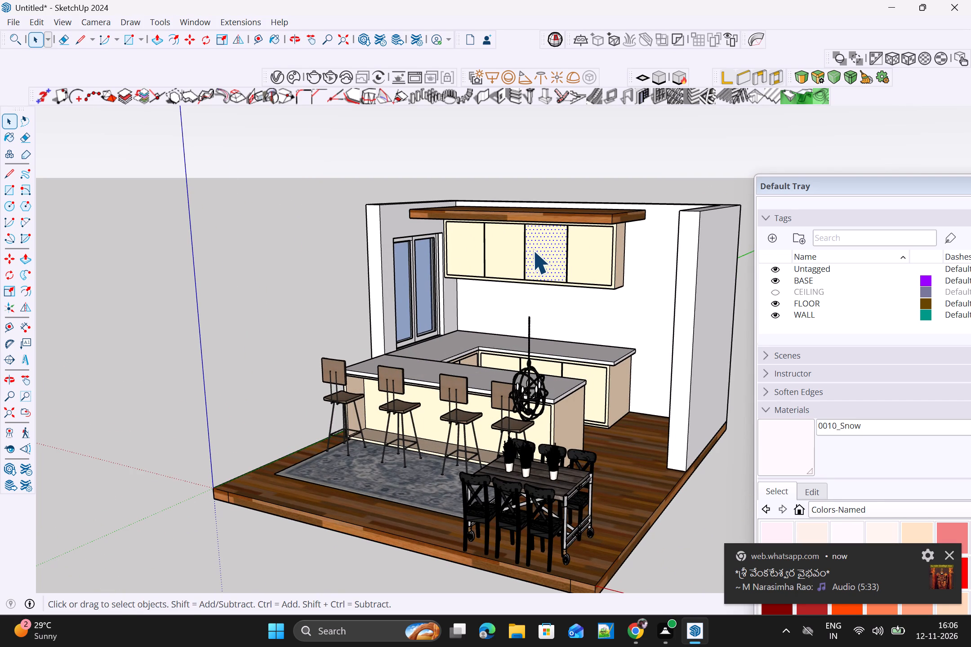
scroll(533, 250, up, 5)
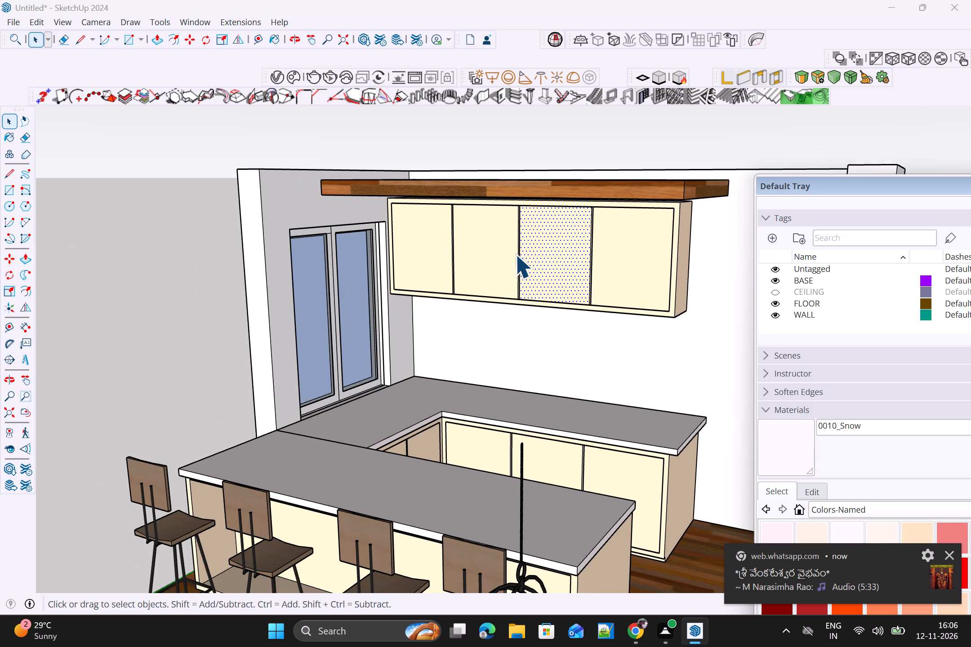
click(482, 255)
scroll(490, 257, up, 3)
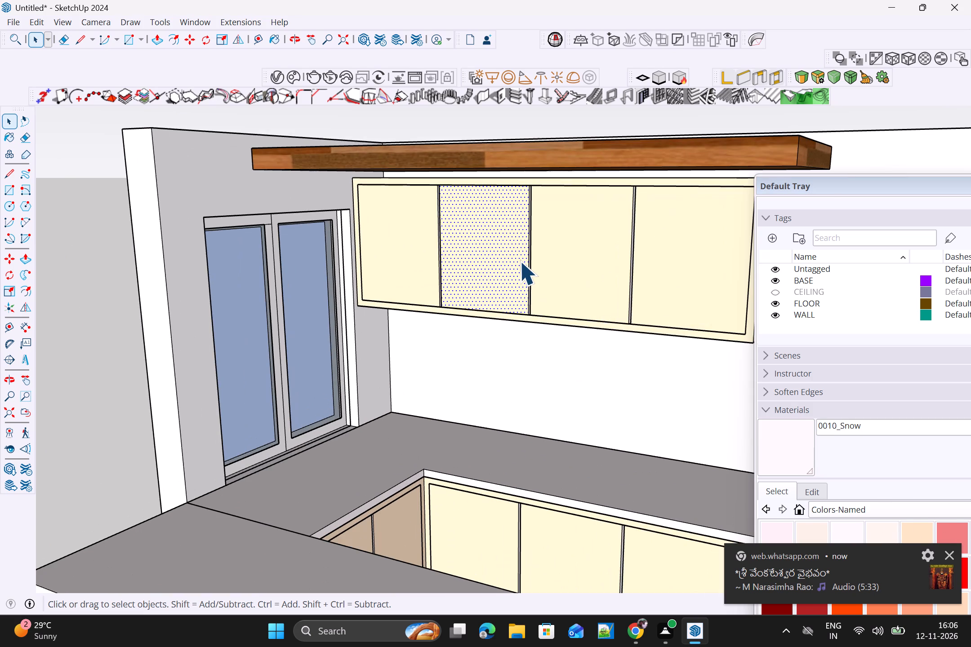
key(l)
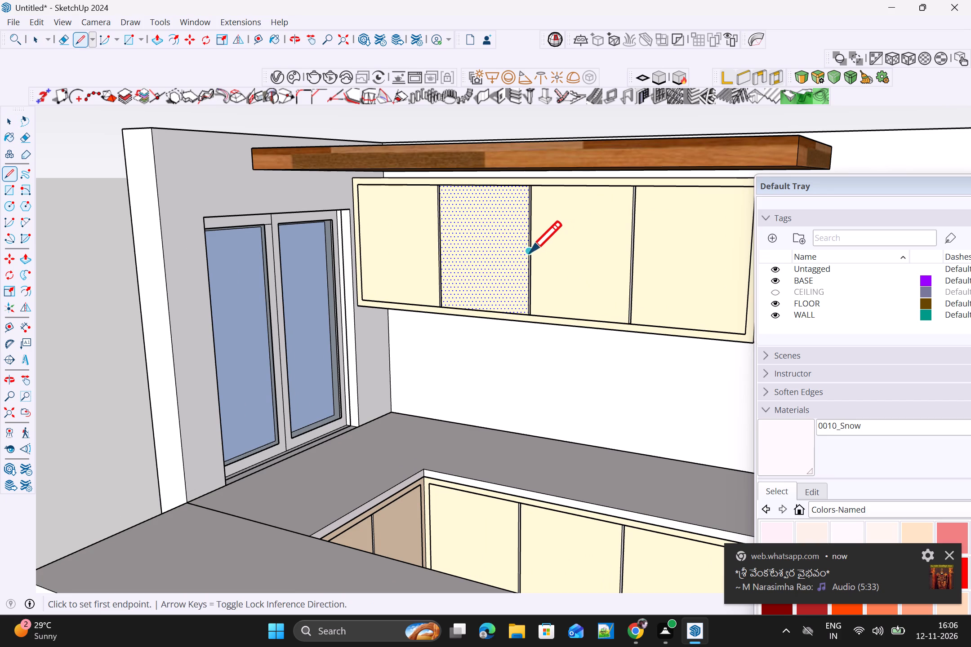
click(534, 255)
click(632, 261)
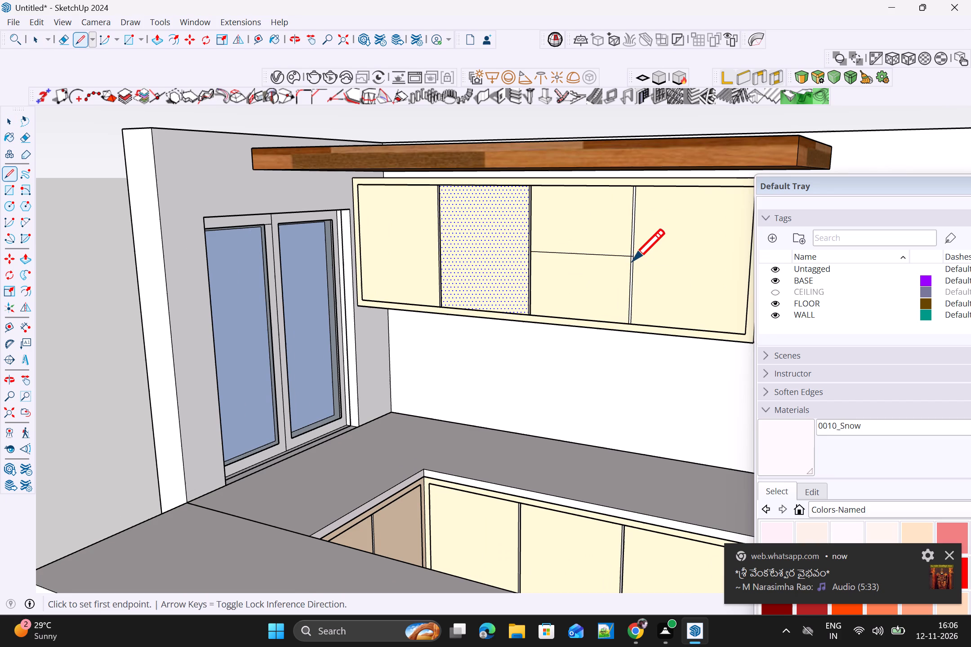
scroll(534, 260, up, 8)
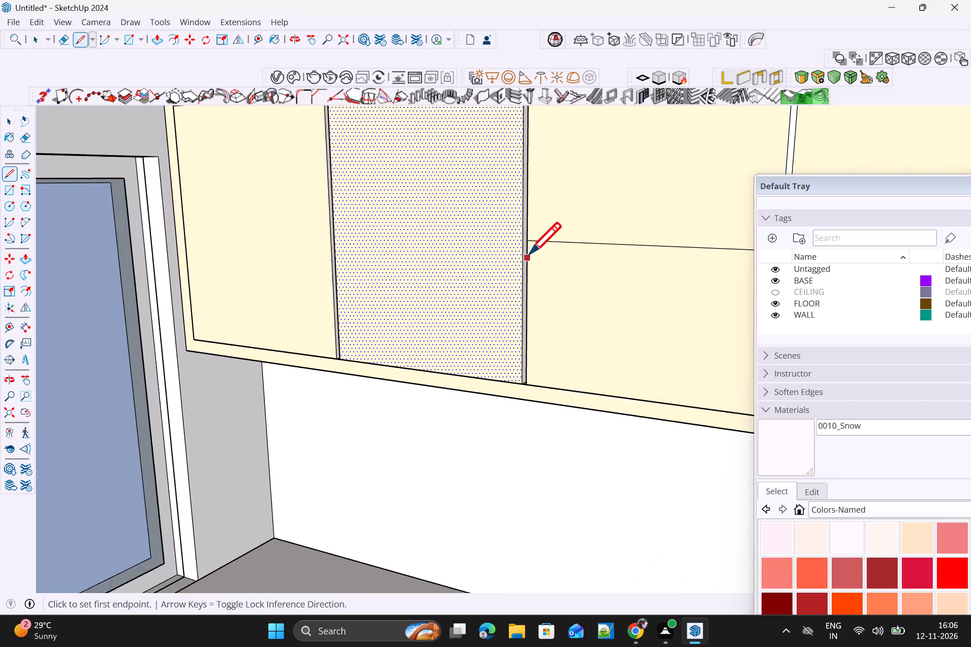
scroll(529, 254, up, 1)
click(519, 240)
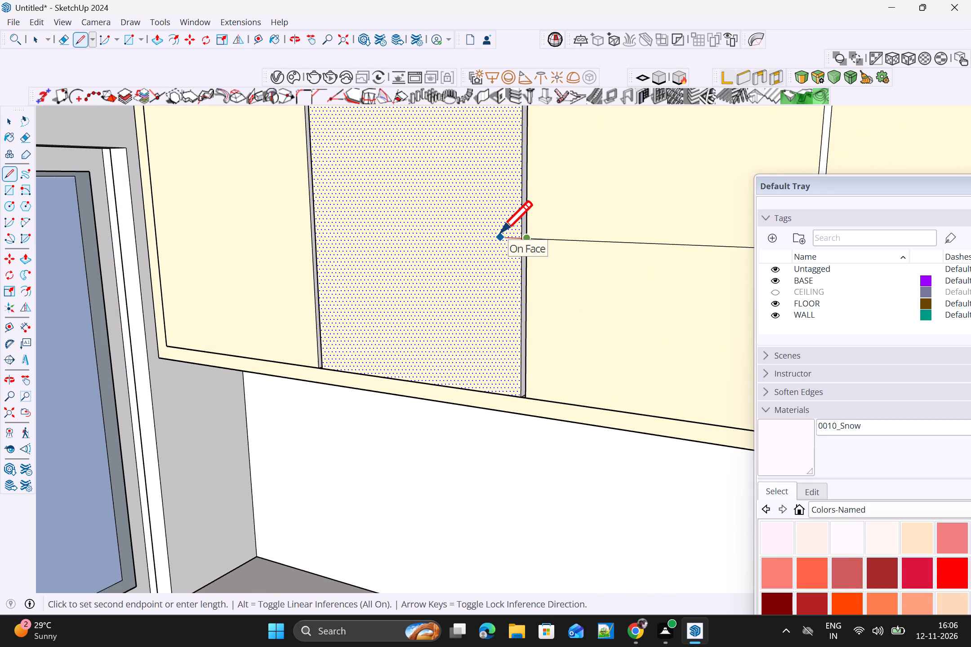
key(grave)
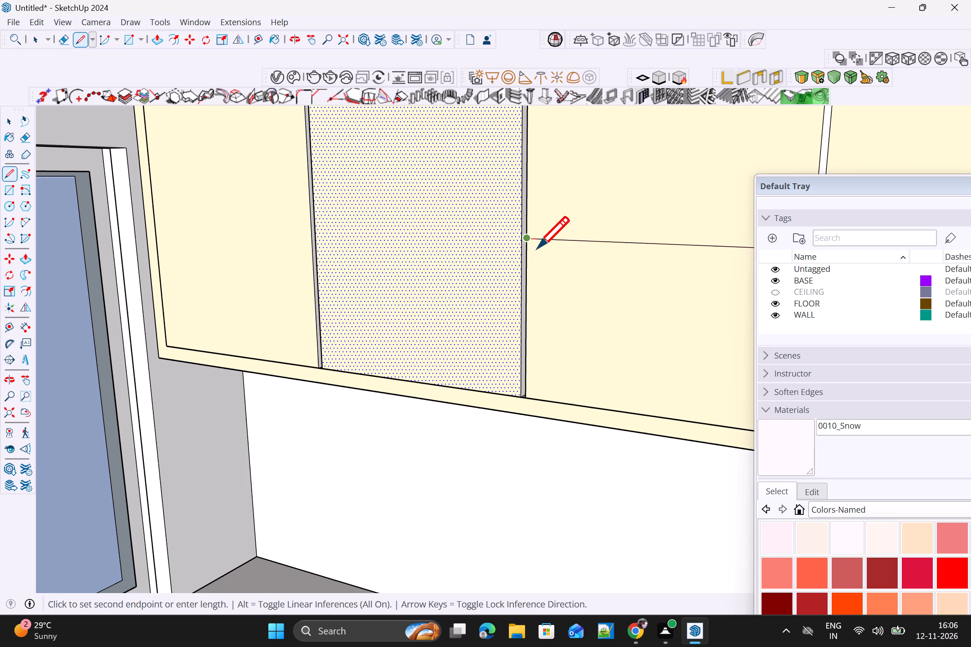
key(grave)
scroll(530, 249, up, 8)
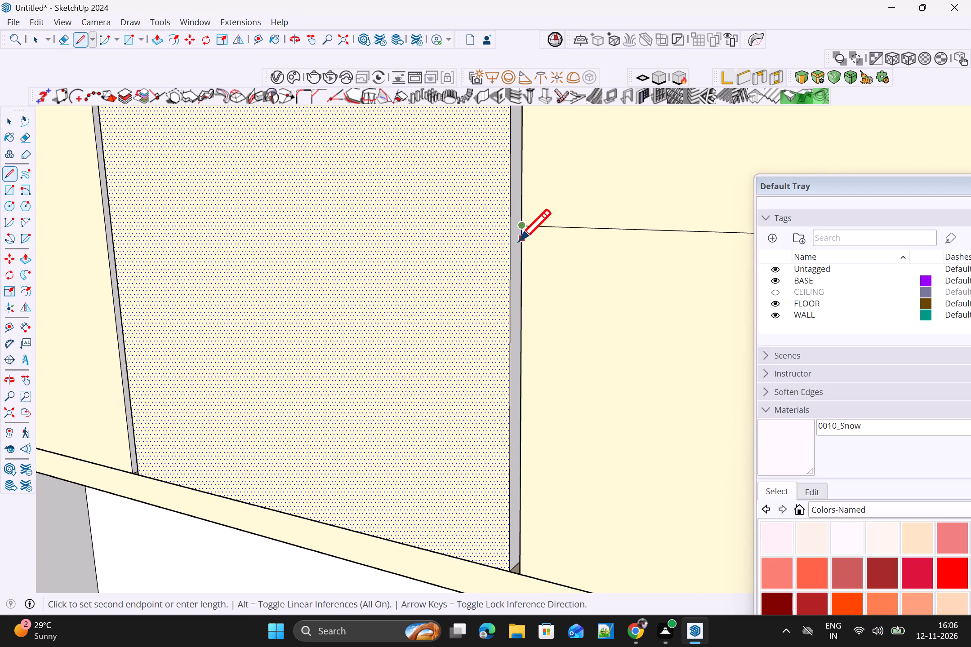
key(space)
Draw a horizontal line at mid-height across the second upper cabinet door from the window, continuing the third door's line.
key(l)
click(509, 226)
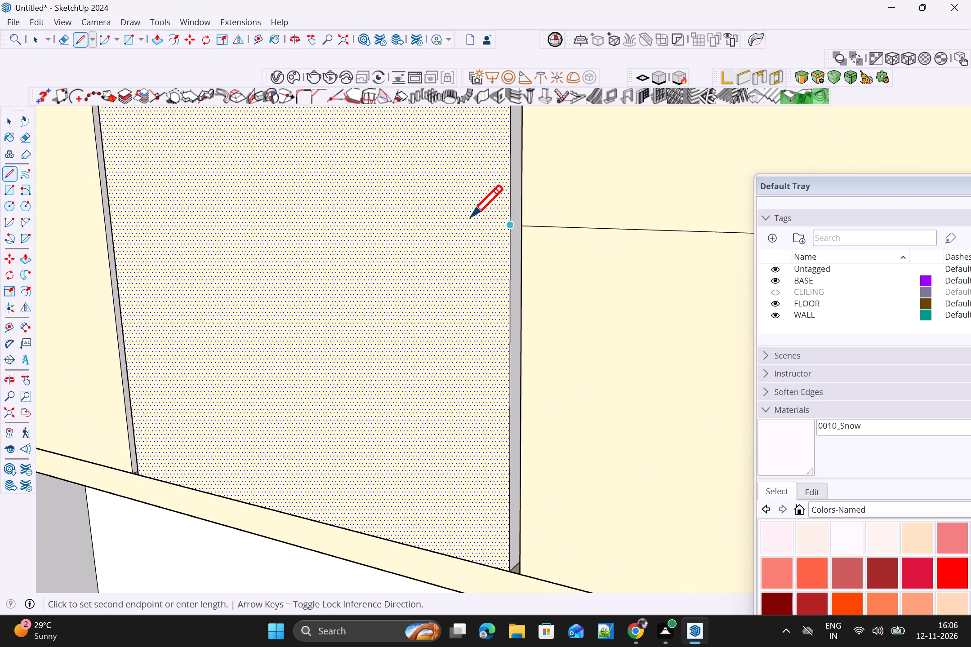
scroll(445, 217, down, 4)
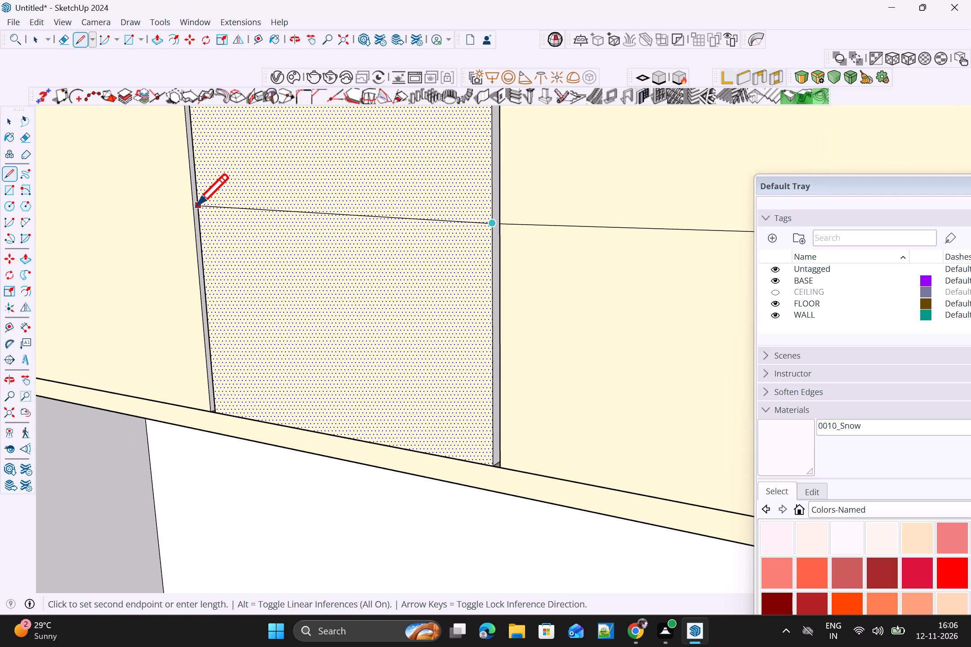
click(198, 213)
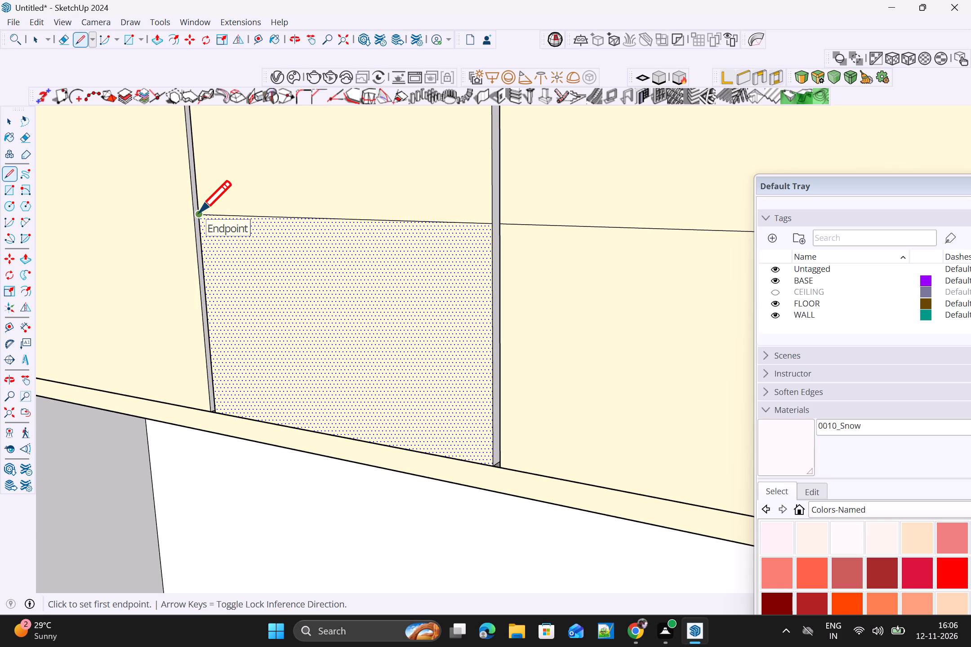
key(space)
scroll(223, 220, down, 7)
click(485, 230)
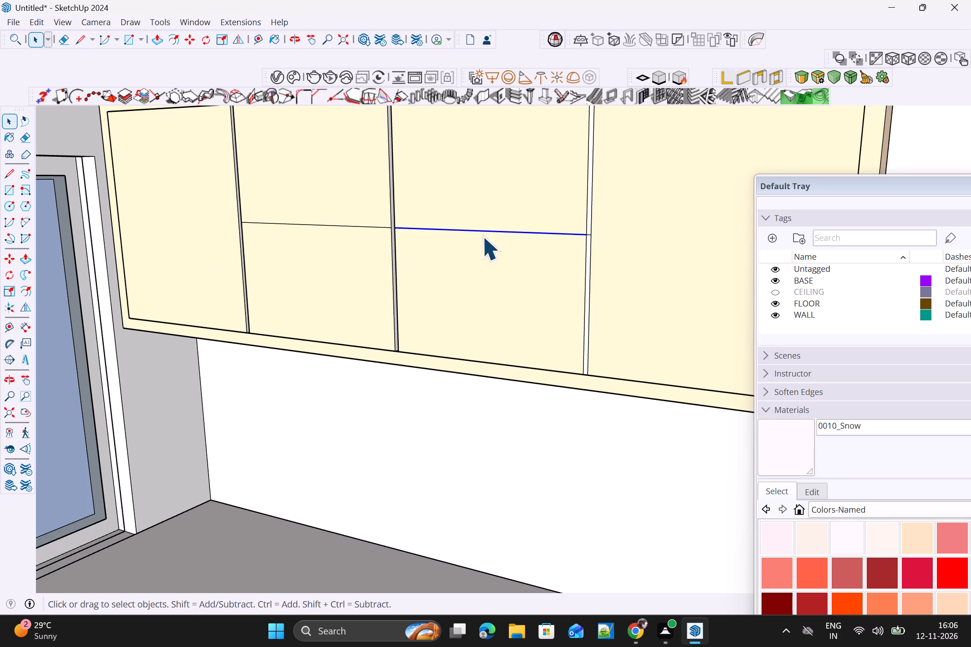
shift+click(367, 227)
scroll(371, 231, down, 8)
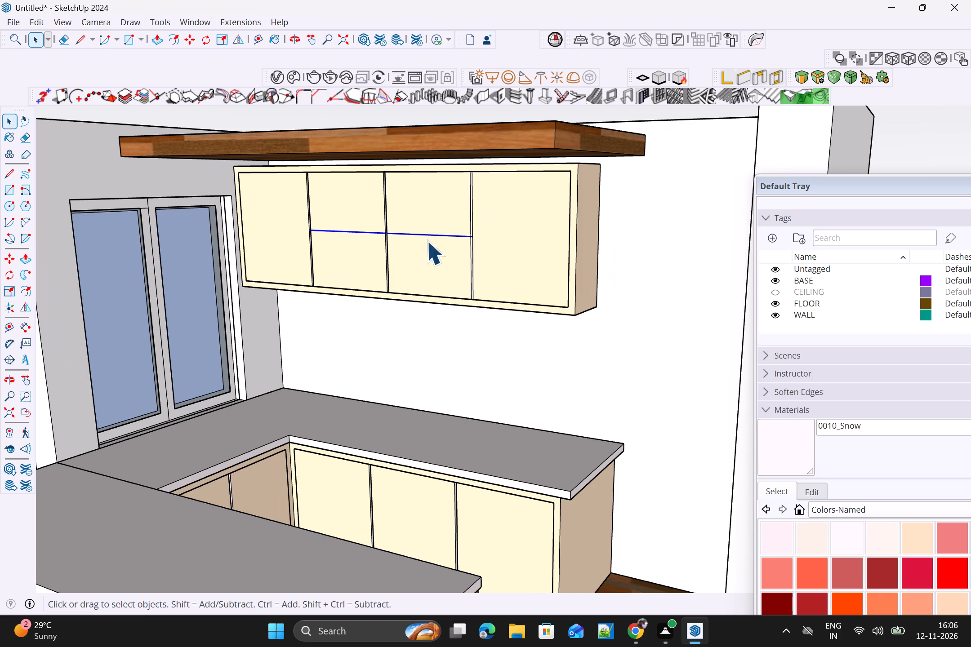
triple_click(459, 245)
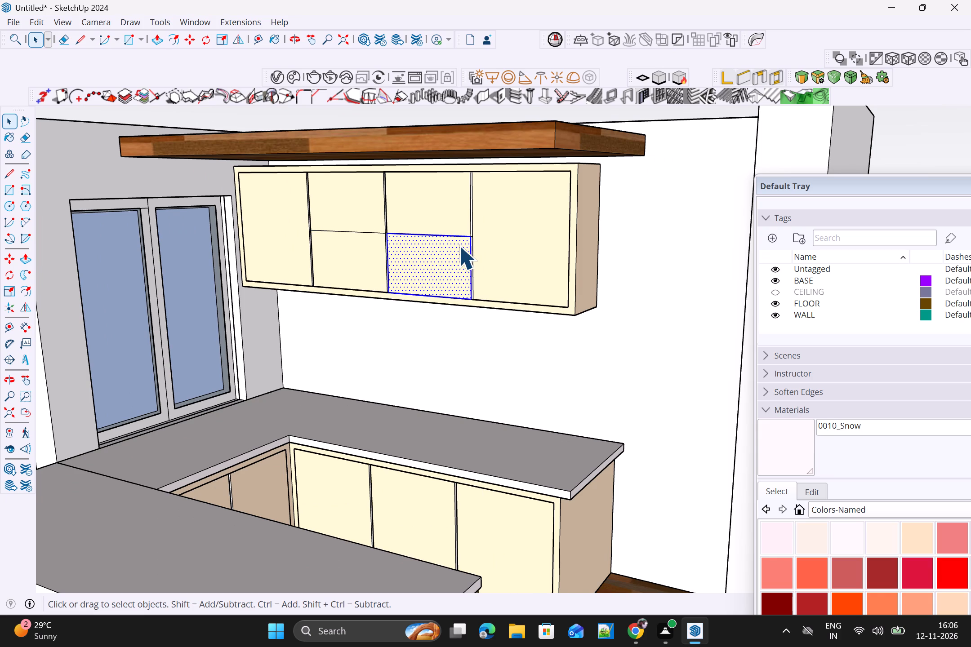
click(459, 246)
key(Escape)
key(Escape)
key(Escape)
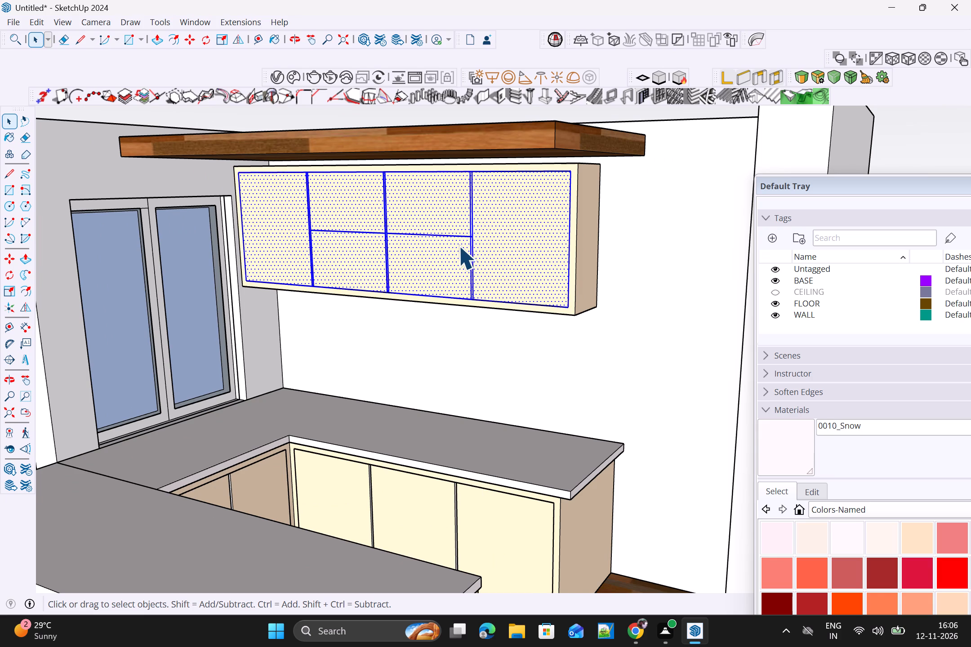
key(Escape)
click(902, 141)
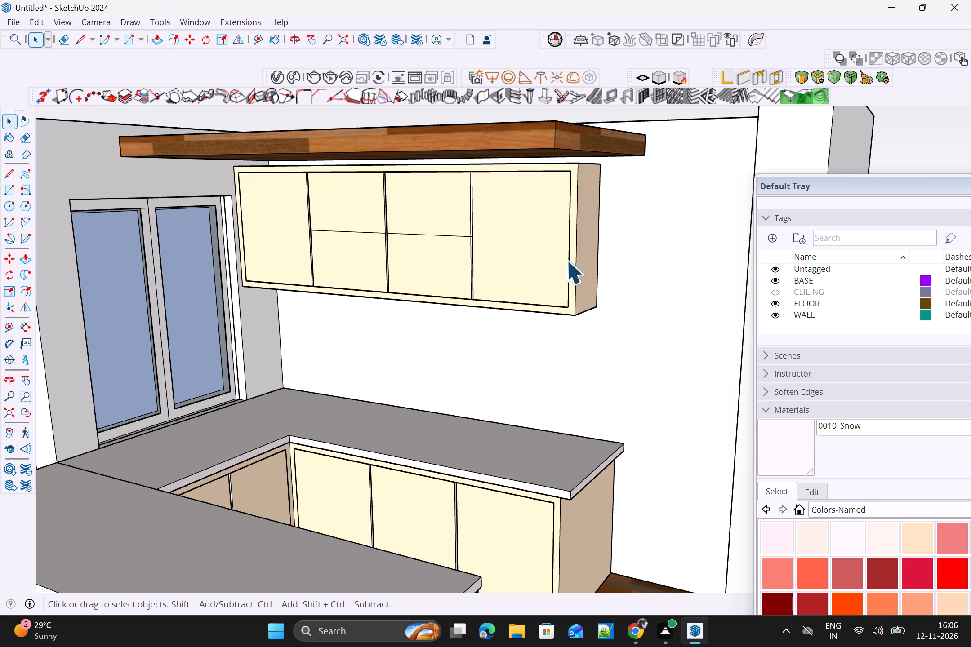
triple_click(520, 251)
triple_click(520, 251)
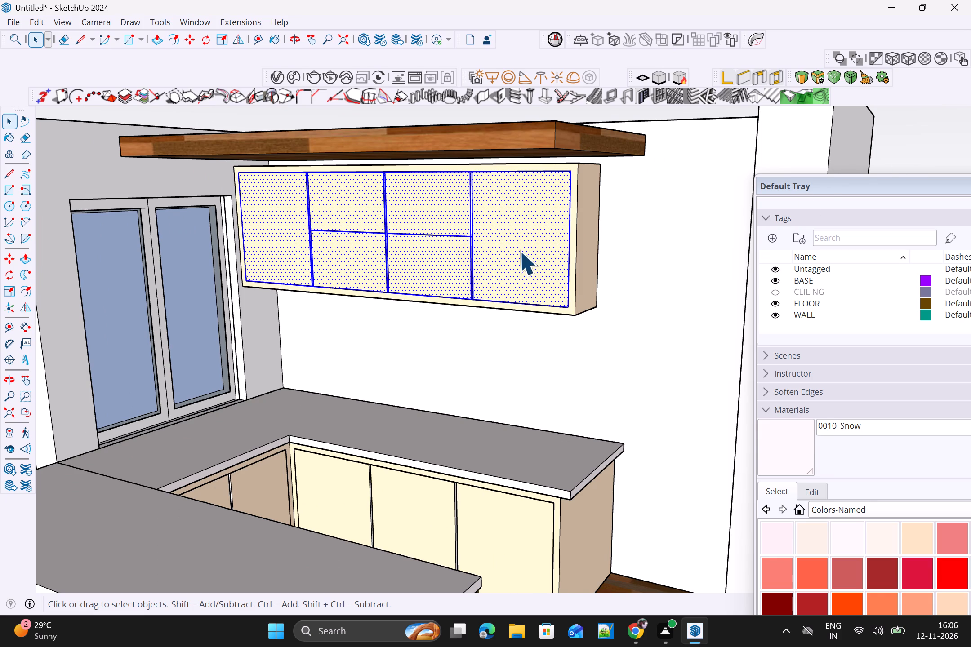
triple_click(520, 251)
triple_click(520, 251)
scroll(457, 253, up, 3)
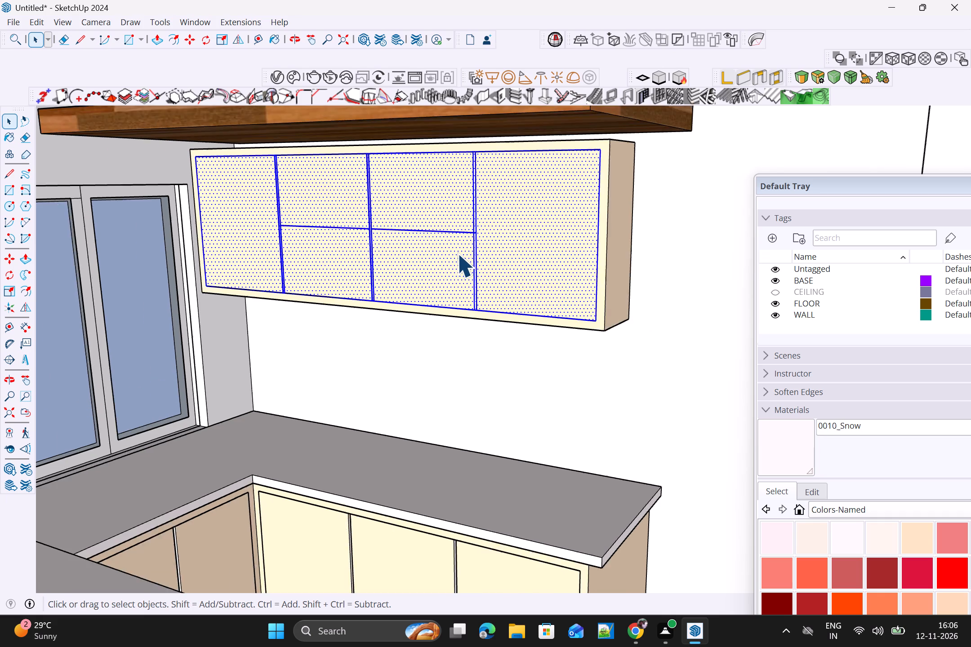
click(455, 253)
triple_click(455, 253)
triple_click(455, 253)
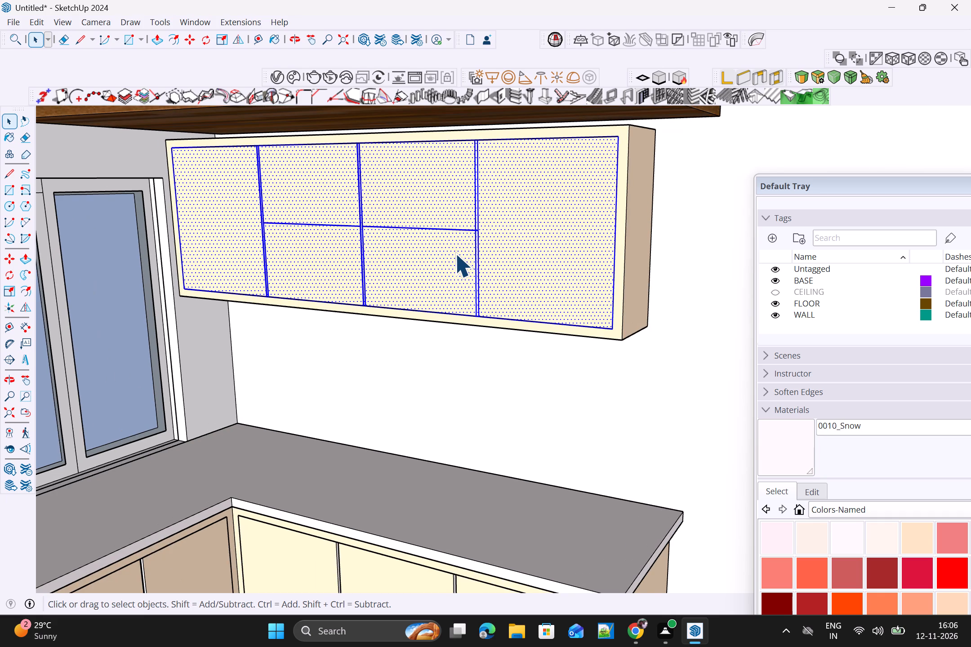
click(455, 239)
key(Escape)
Copy the mid-height lines of the two middle upper cabinet doors 14 mm upward.
click(449, 227)
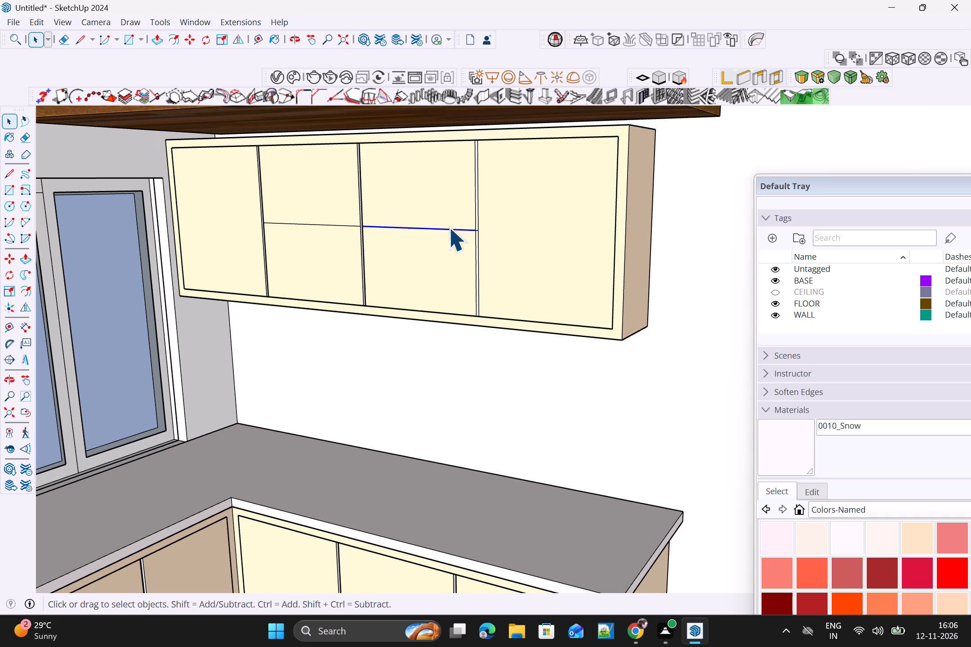
shift+click(349, 222)
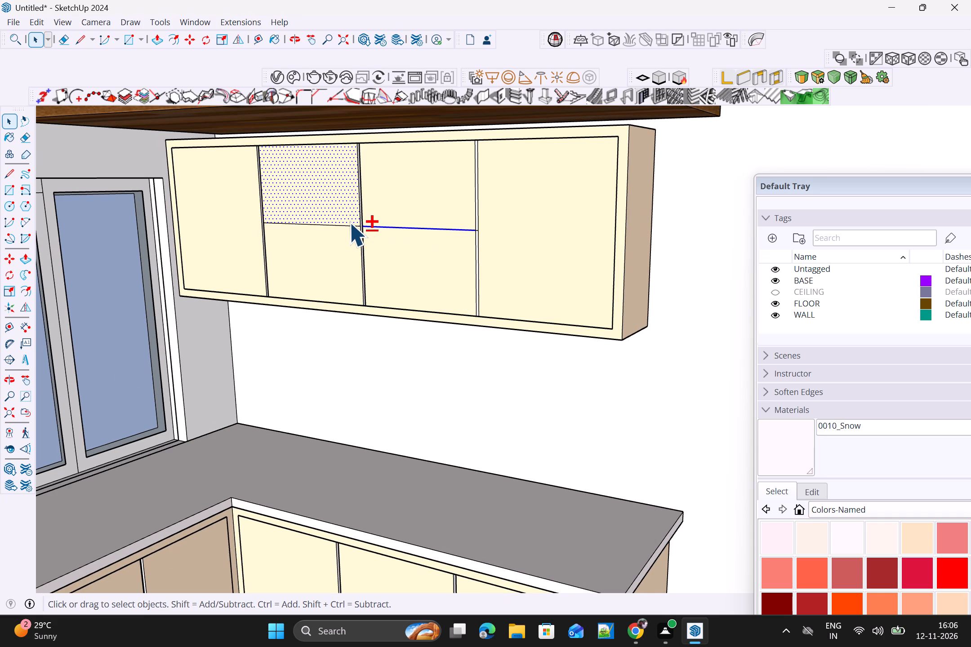
shift+click(348, 225)
shift+click(343, 214)
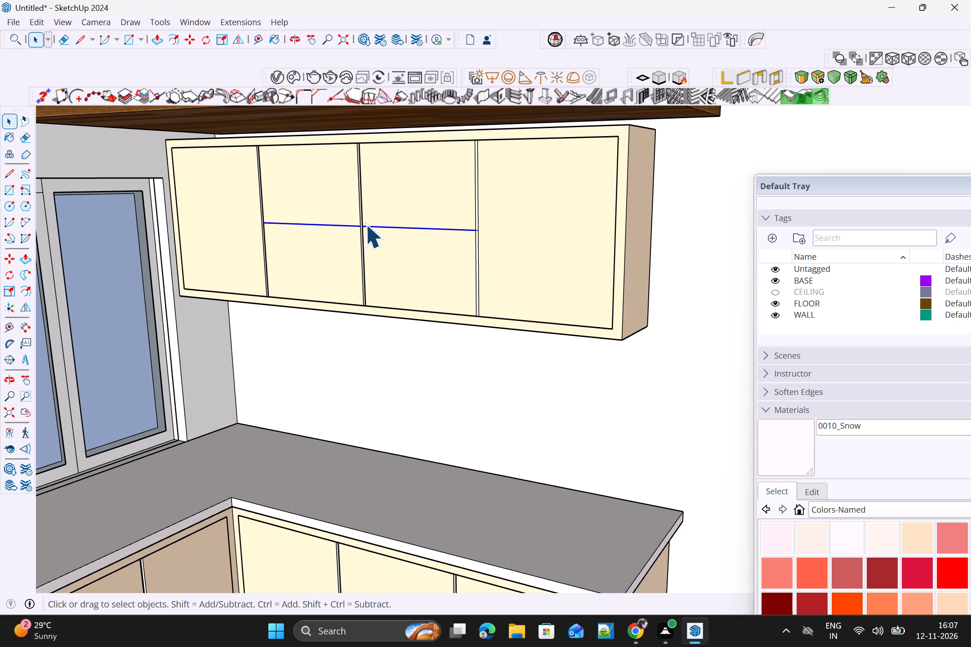
key(m)
click(477, 230)
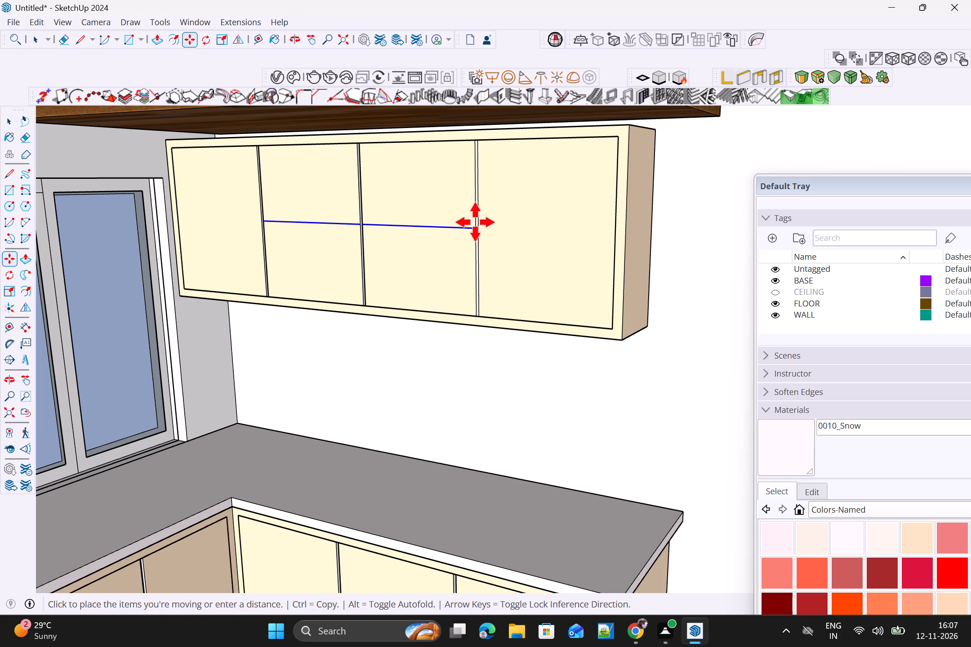
text(14MM)
key(Return)
scroll(458, 232, up, 3)
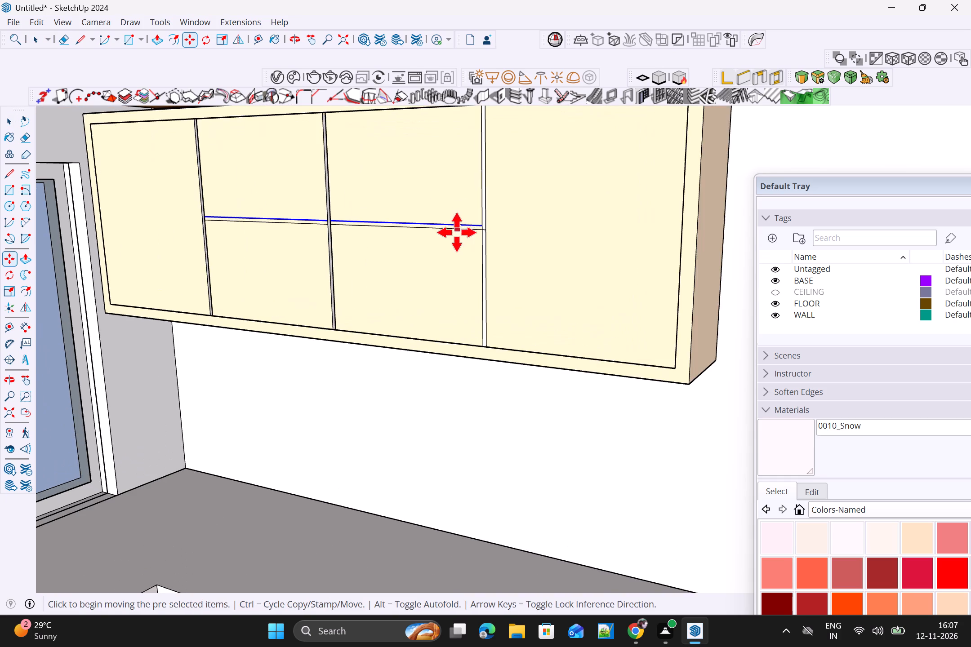
key(space)
Push the narrow strips between the paired lines inward by the same depth on both middle upper doors, forming a horizontal gap.
scroll(453, 233, up, 4)
key(p)
scroll(459, 221, up, 5)
click(453, 223)
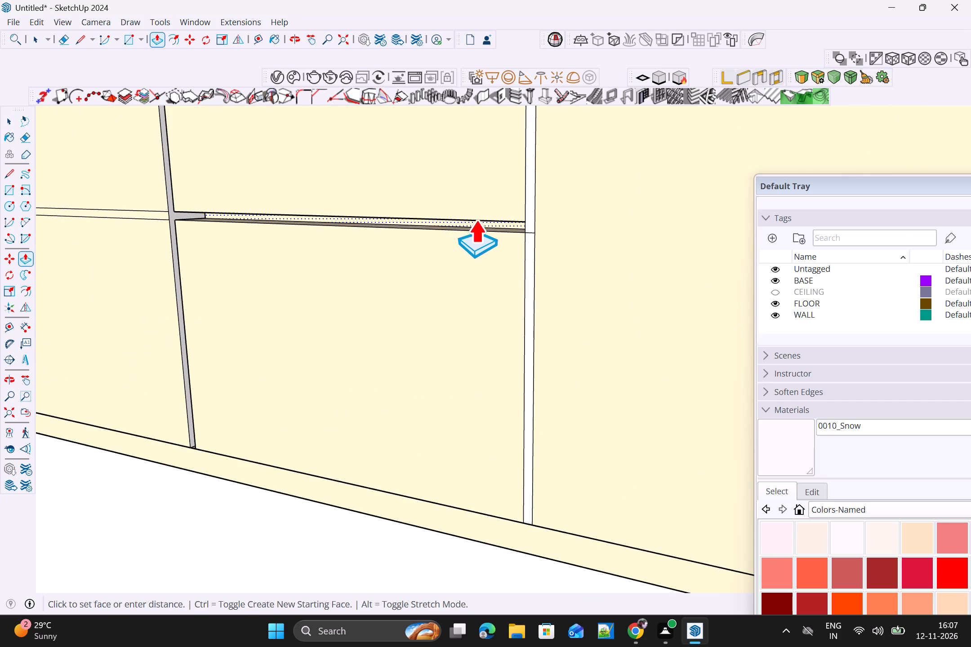
click(487, 217)
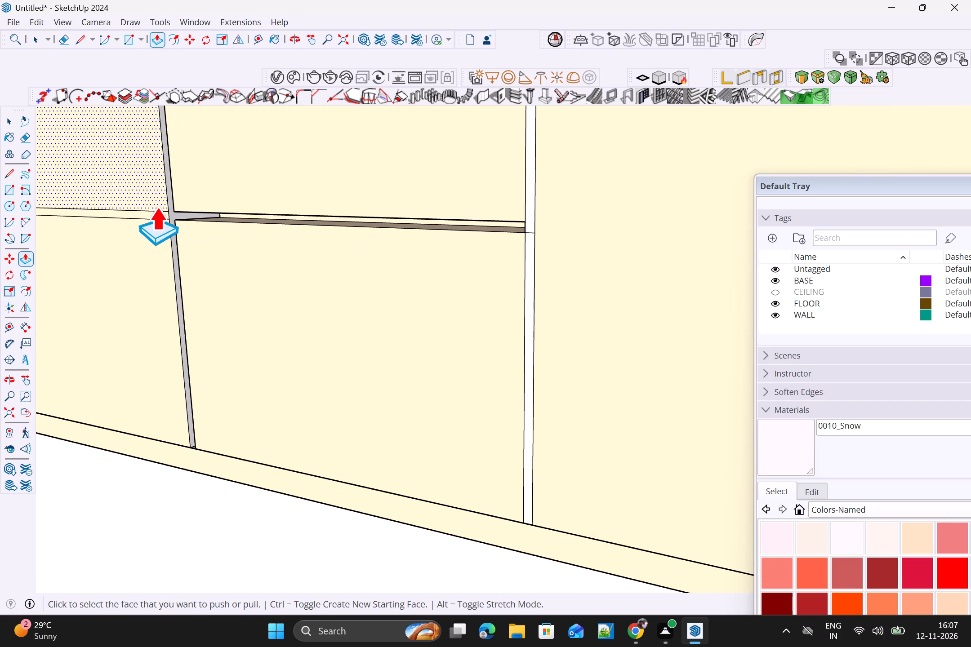
scroll(155, 213, up, 3)
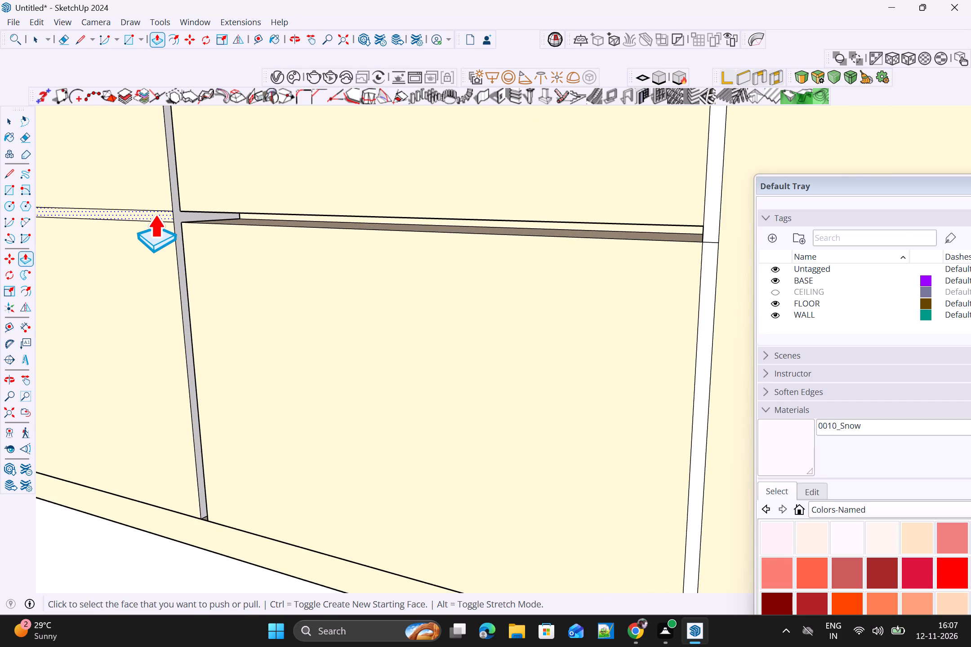
double_click(155, 213)
Paint the four panels of the two middle upper cabinet doors with Translucent Glass Tinted from the Glass and Mirrors collection.
scroll(165, 219, down, 12)
middle_drag(244, 245, 338, 270)
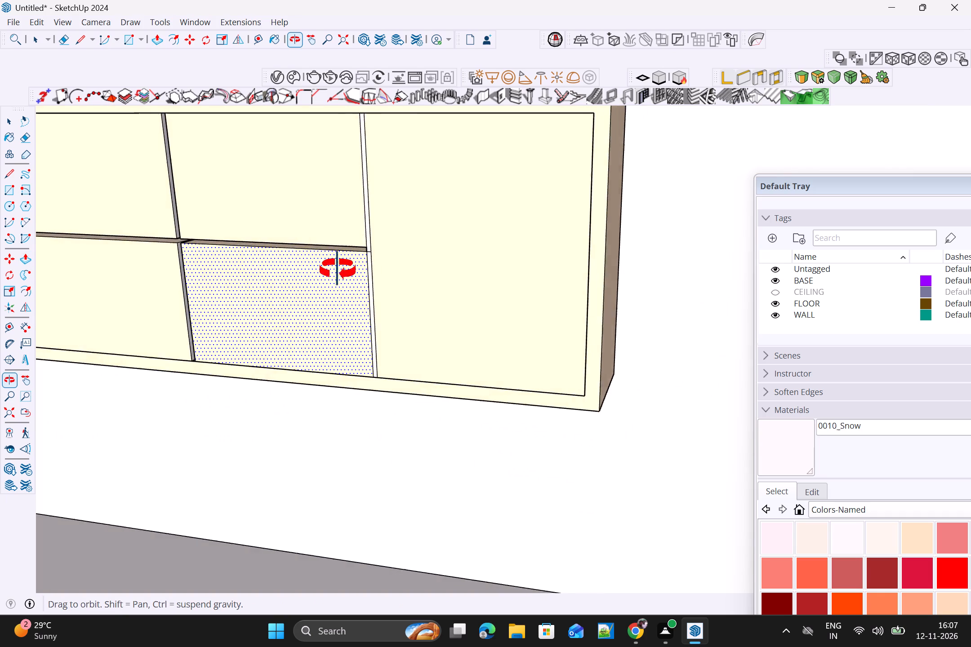
middle_drag(338, 270, 394, 263)
scroll(394, 262, down, 1)
key(space)
click(331, 224)
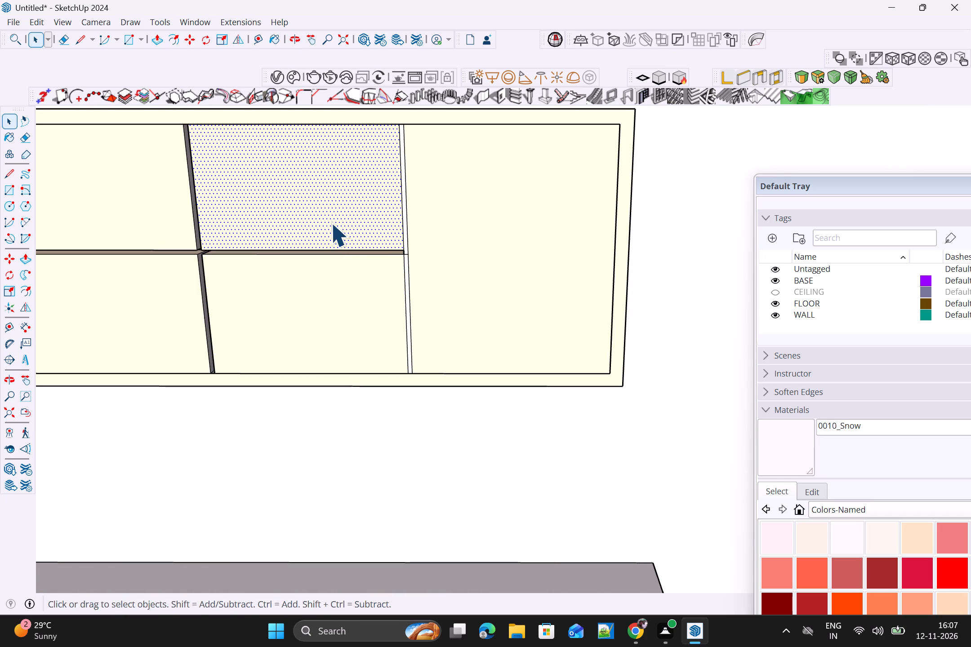
click(840, 512)
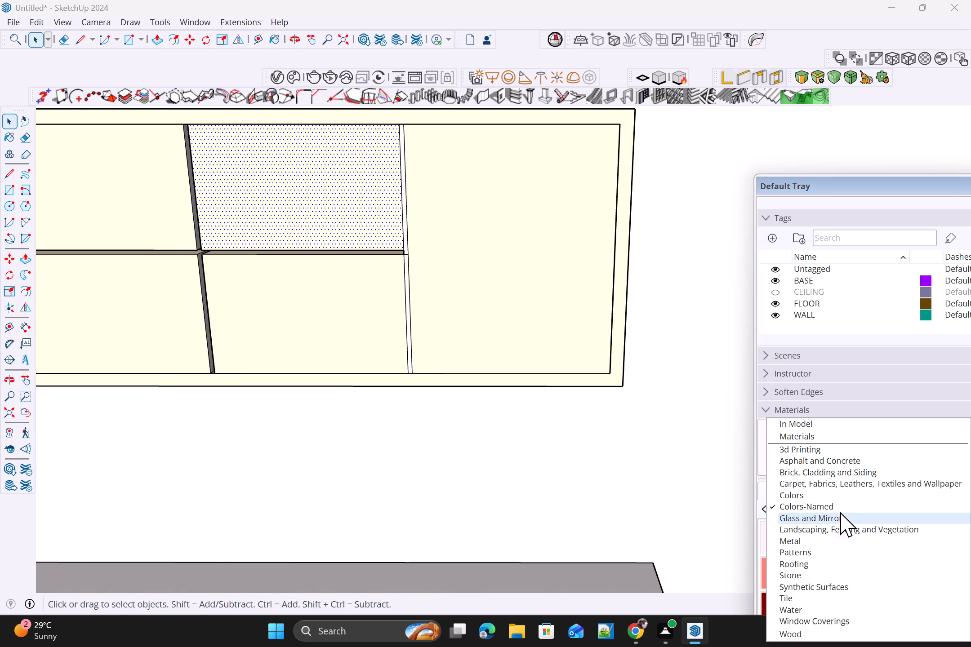
scroll(844, 517, down, 2)
click(810, 516)
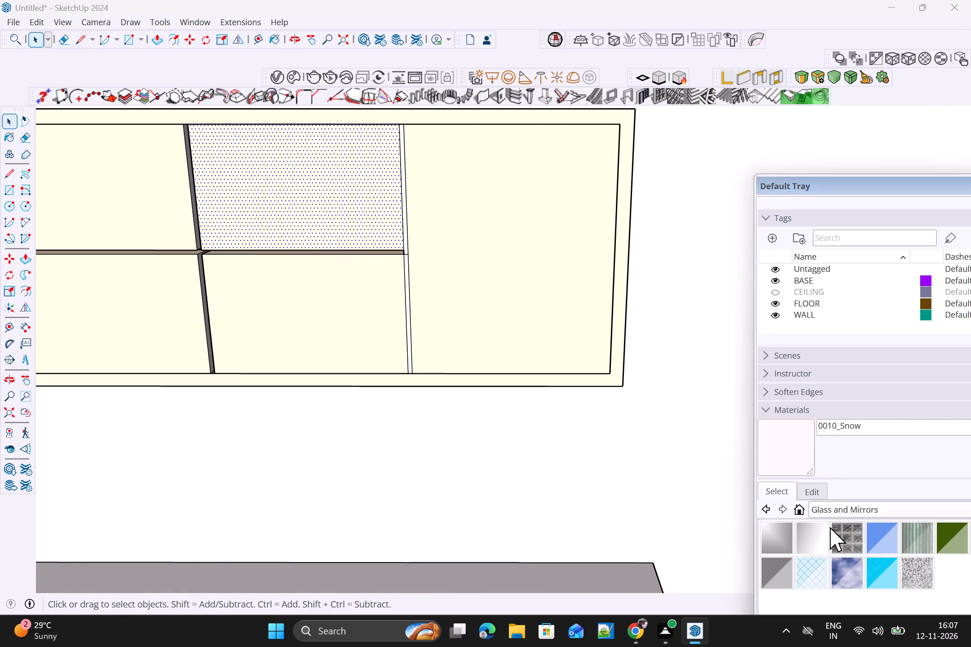
click(879, 578)
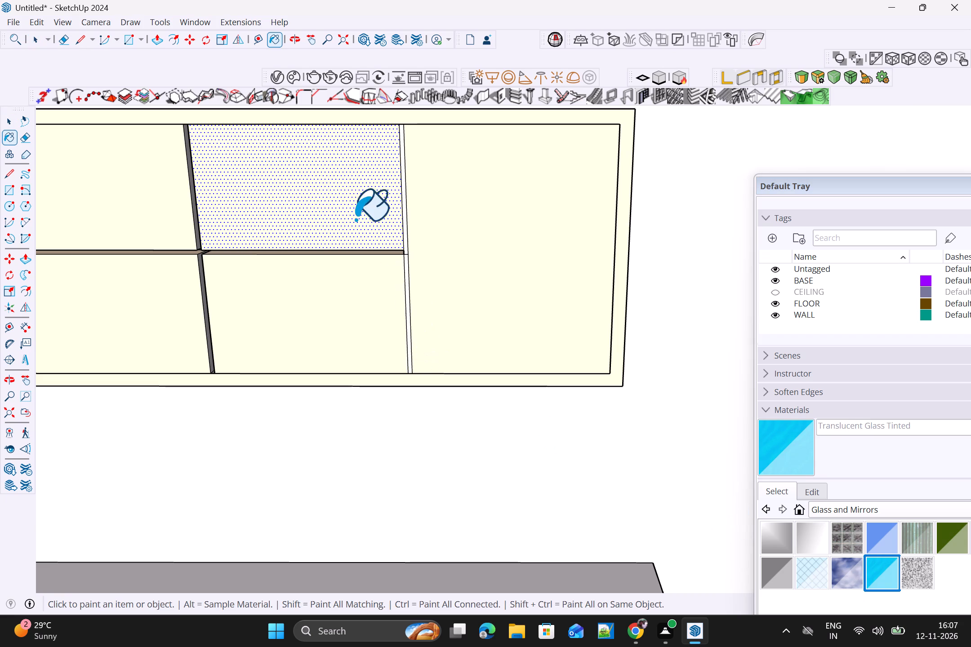
click(355, 220)
click(153, 191)
click(161, 293)
click(264, 303)
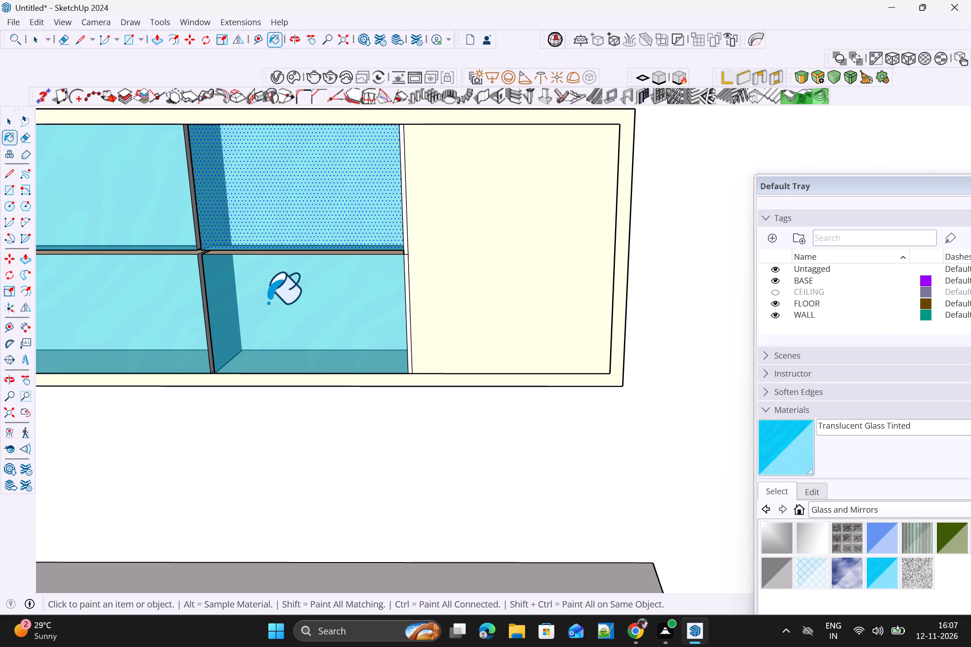
scroll(272, 305, down, 3)
key(space)
Examine the glazed upper cabinet and the whole kitchen from several angles.
scroll(428, 328, down, 7)
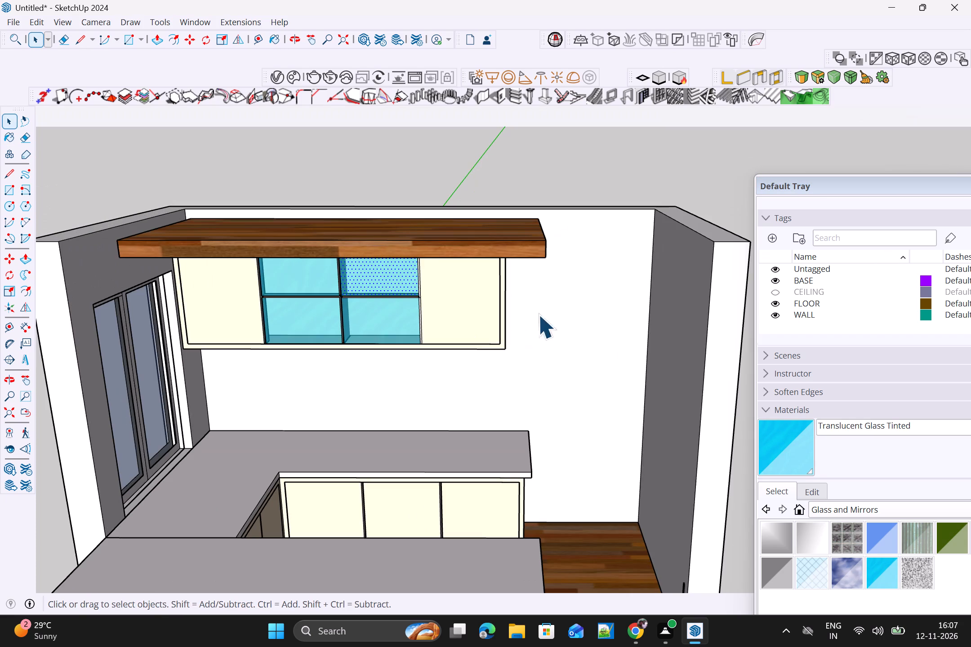
click(652, 180)
middle_drag(449, 212, 463, 168)
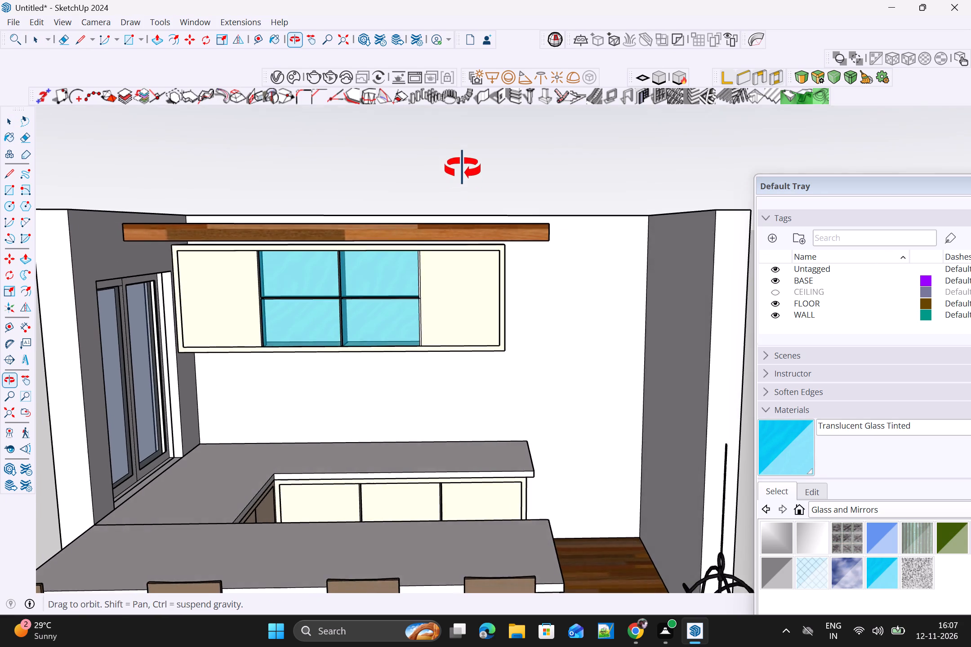
middle_drag(463, 168, 465, 164)
scroll(503, 178, down, 3)
middle_drag(593, 312, 430, 348)
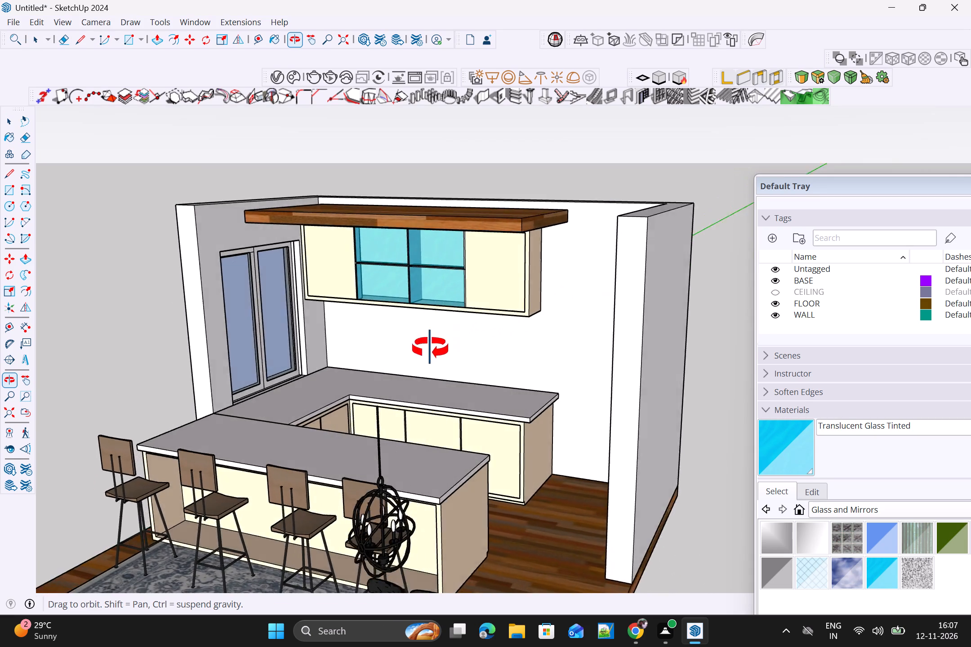
middle_drag(430, 348, 441, 350)
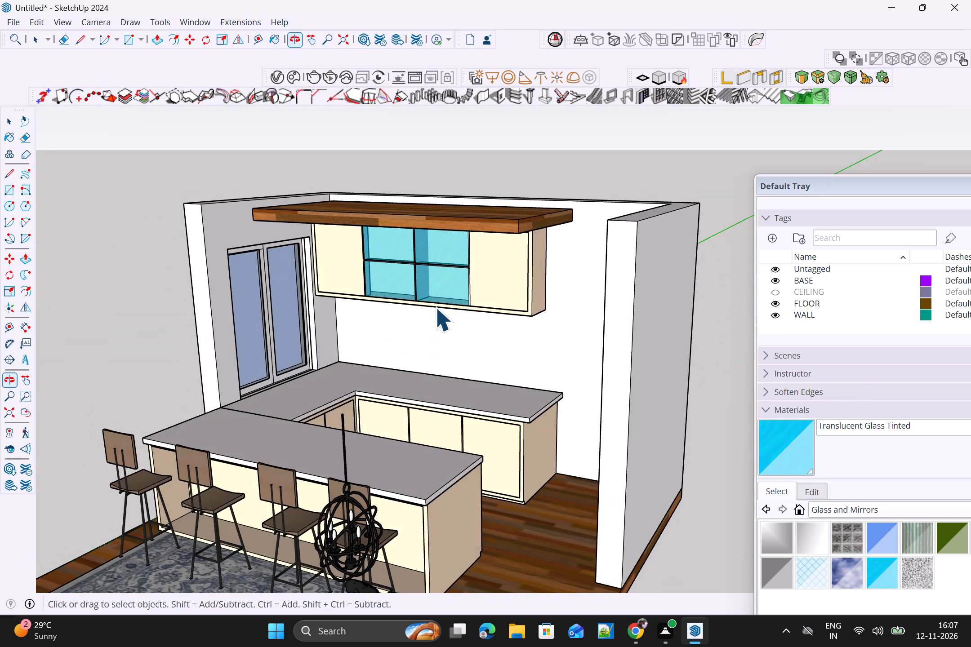
scroll(434, 306, up, 1)
scroll(449, 306, down, 2)
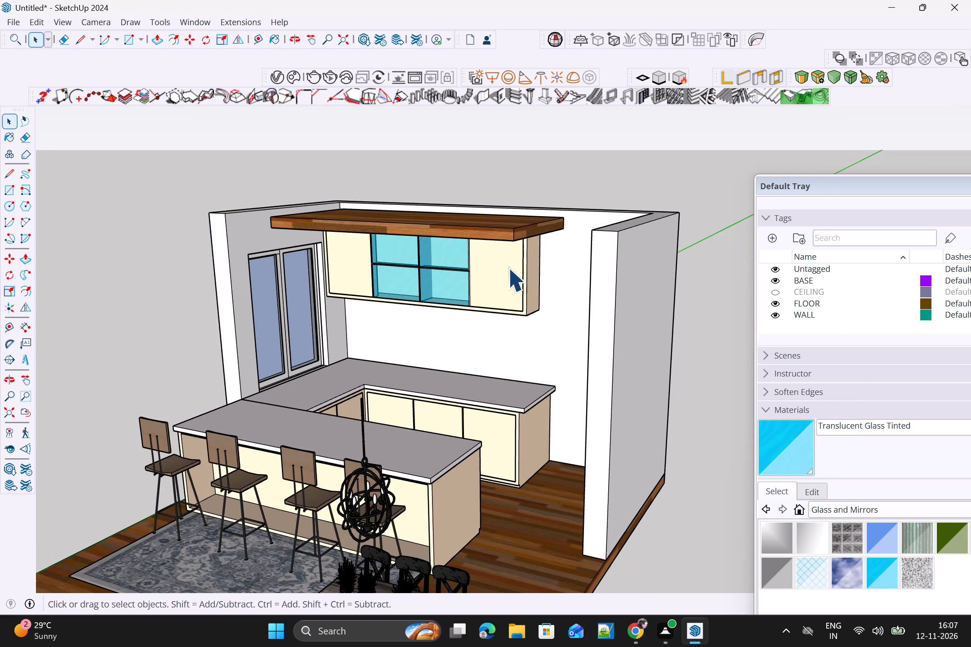
scroll(512, 281, down, 3)
middle_drag(686, 388, 696, 413)
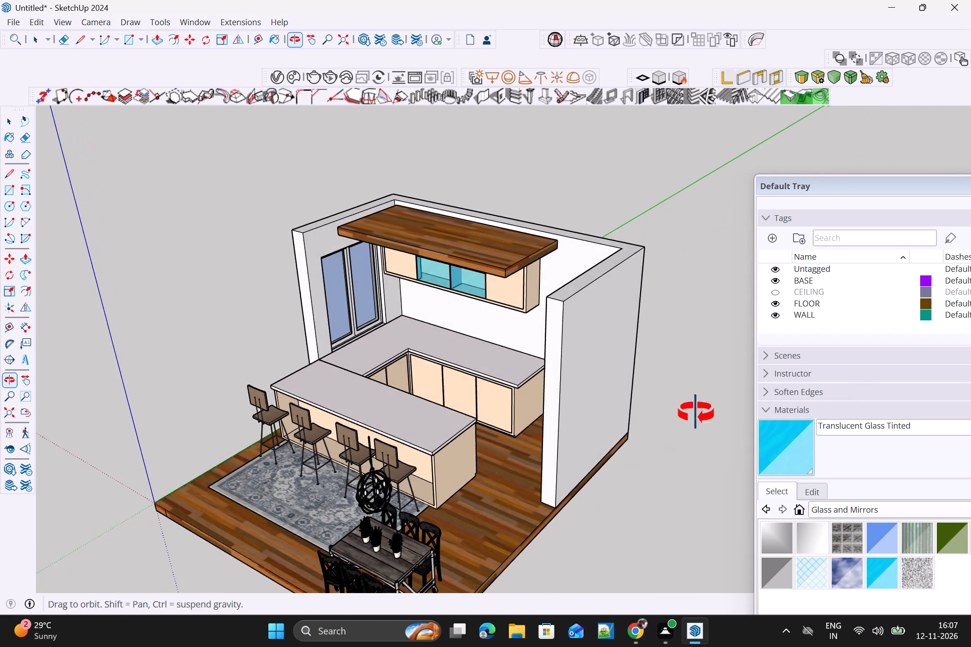
middle_drag(696, 413, 749, 362)
scroll(573, 345, up, 2)
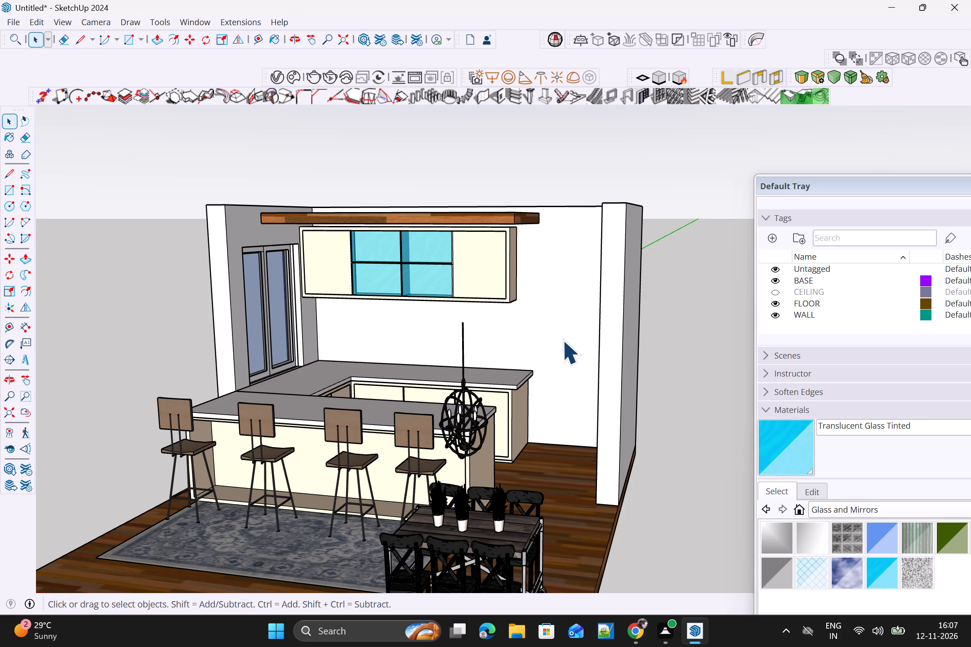
Search 3D Warehouse for KITCHEN ALL EQUIPMENT, replacing the earlier floor mat search.
click(189, 18)
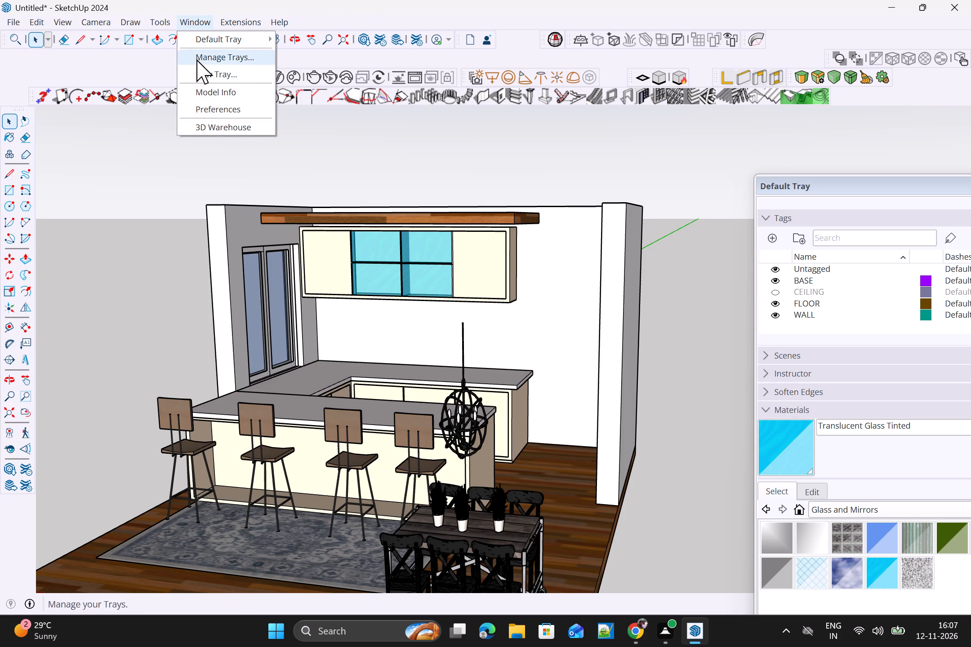
click(223, 130)
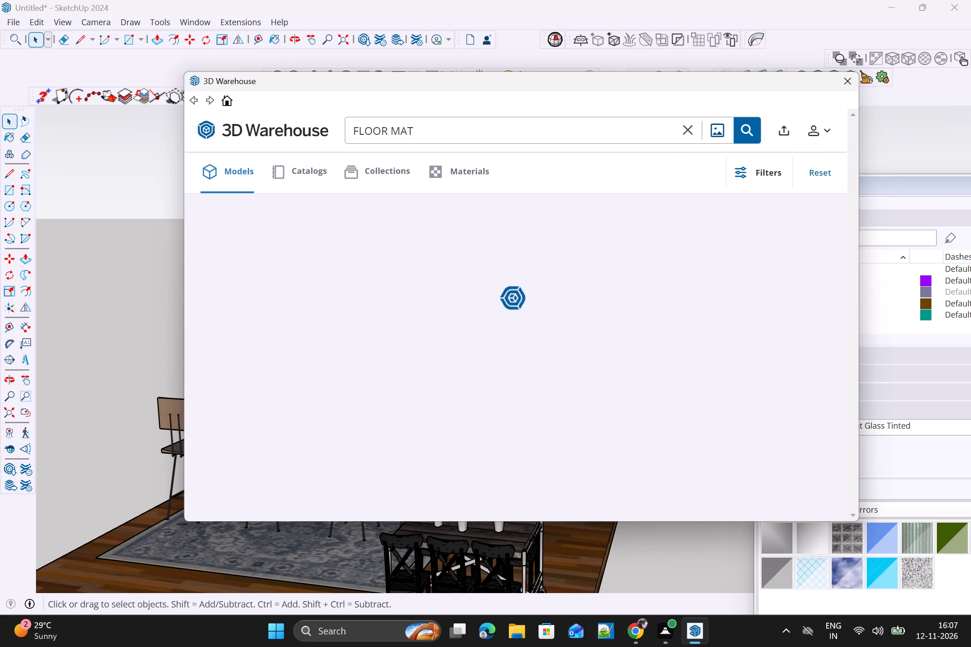
click(687, 133)
click(560, 124)
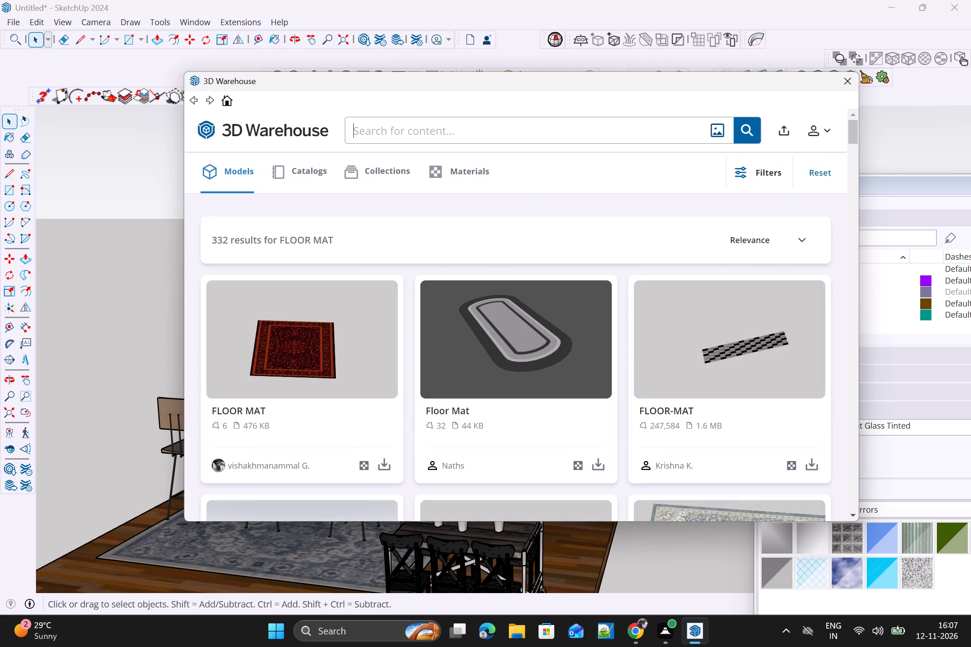
text(KITCHEN)
key(space)
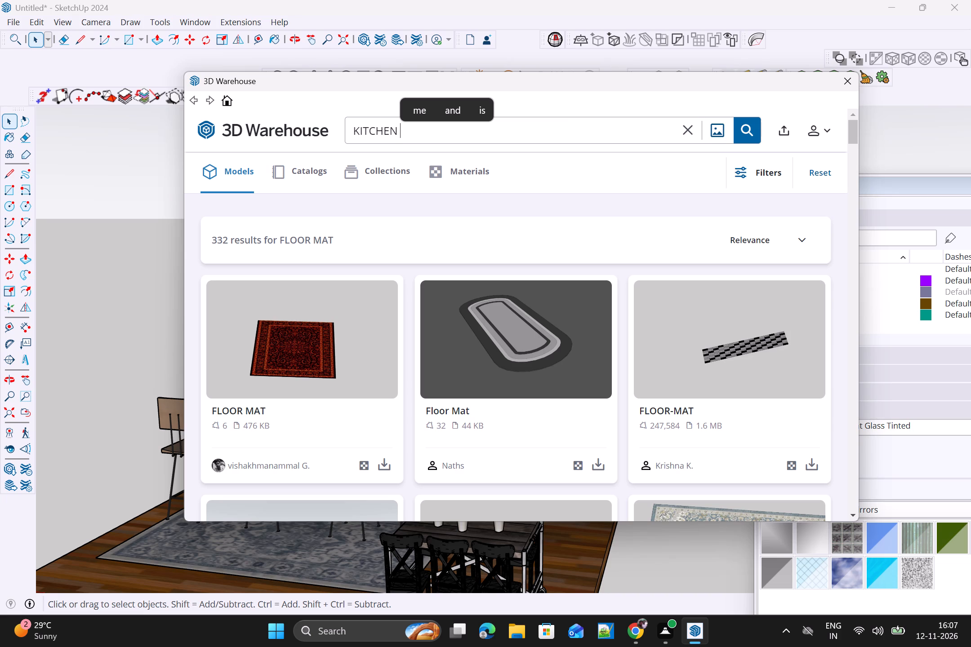
text(ALL)
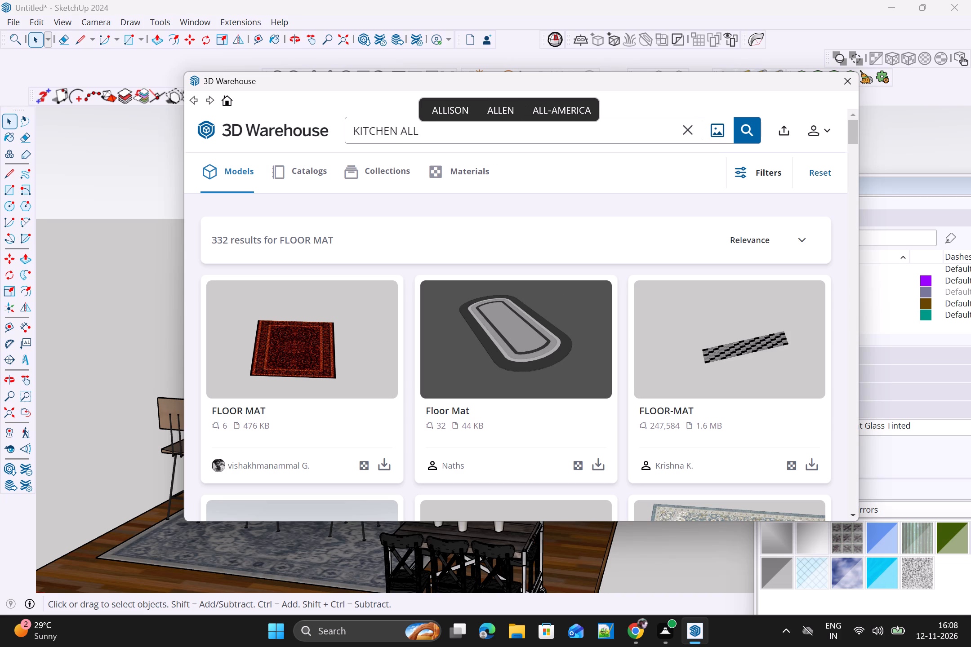
key(space)
text(E)
text(QU)
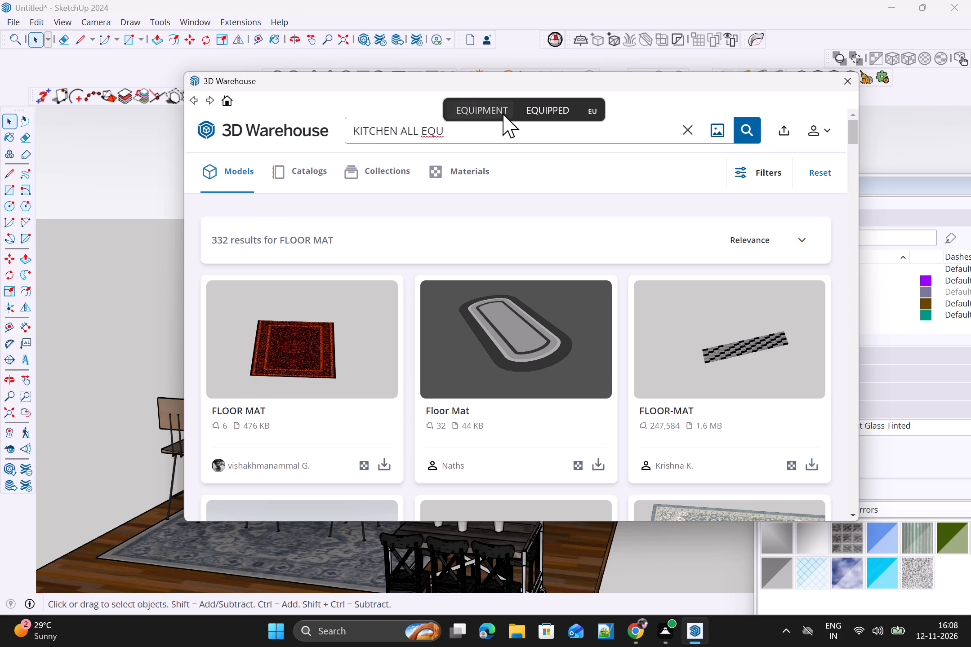
click(503, 113)
key(Return)
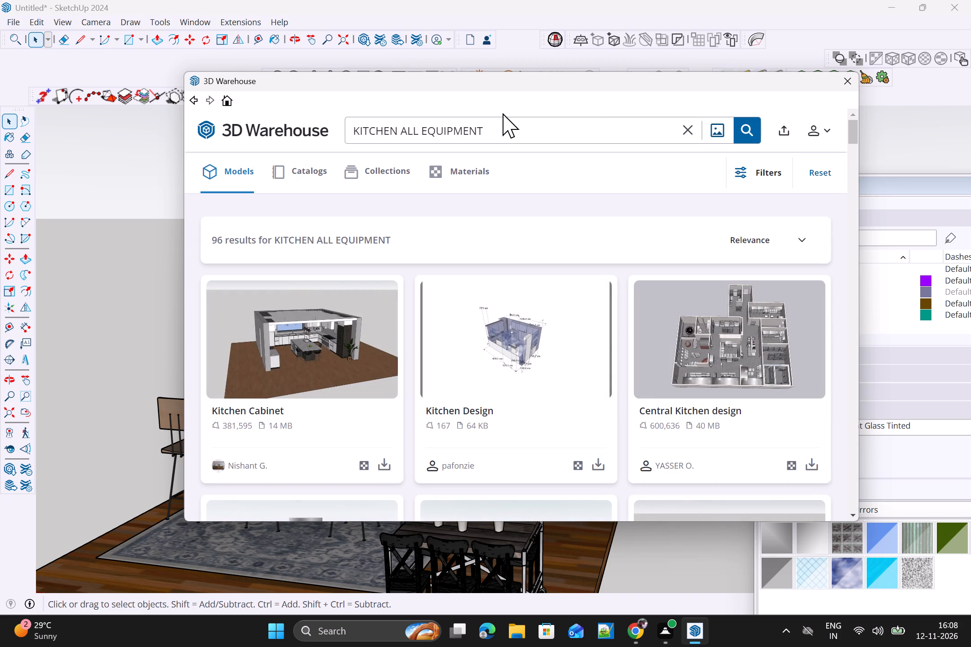
Browse the kitchen equipment search results for models suited to the kitchen.
scroll(537, 234, down, 1)
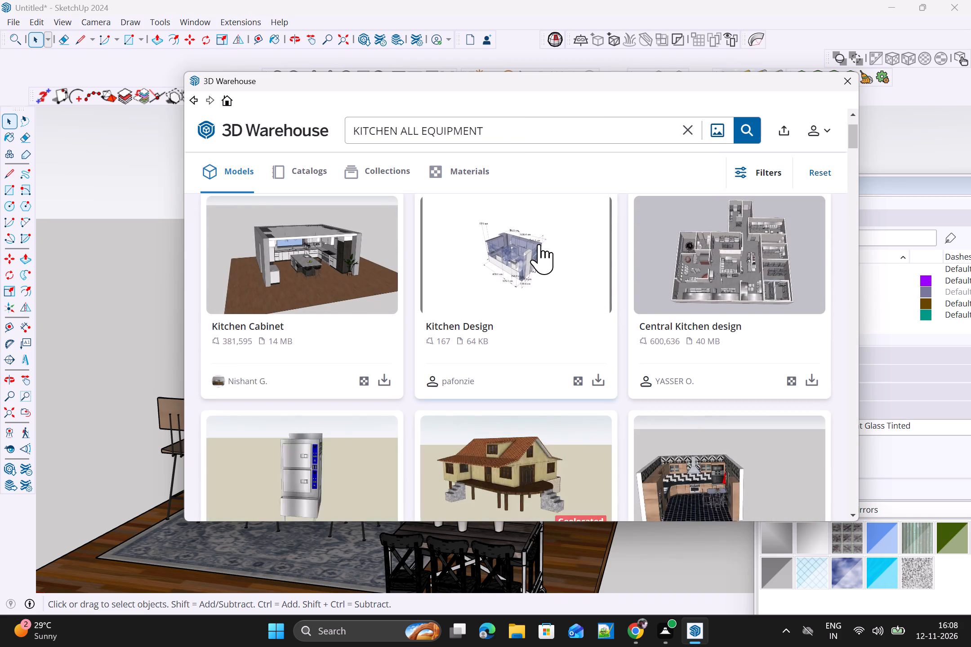
scroll(539, 244, down, 4)
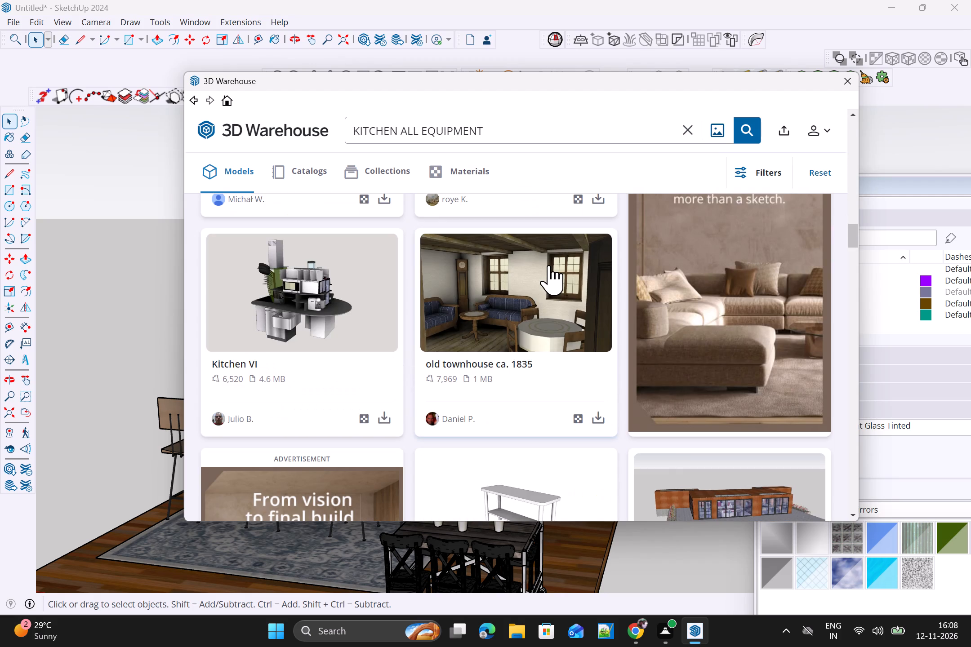
scroll(549, 265, up, 2)
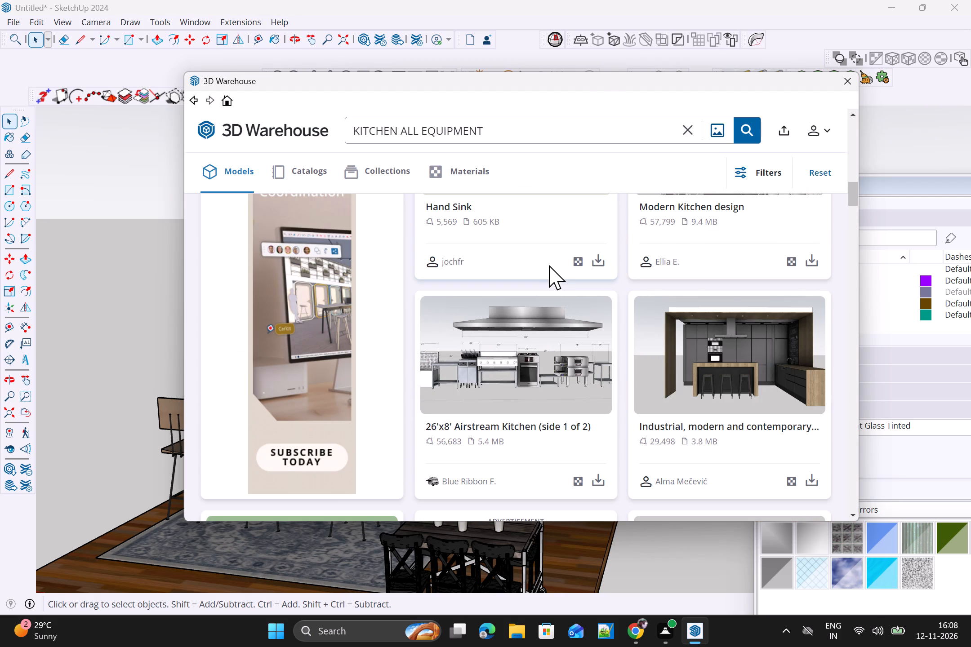
scroll(550, 265, down, 2)
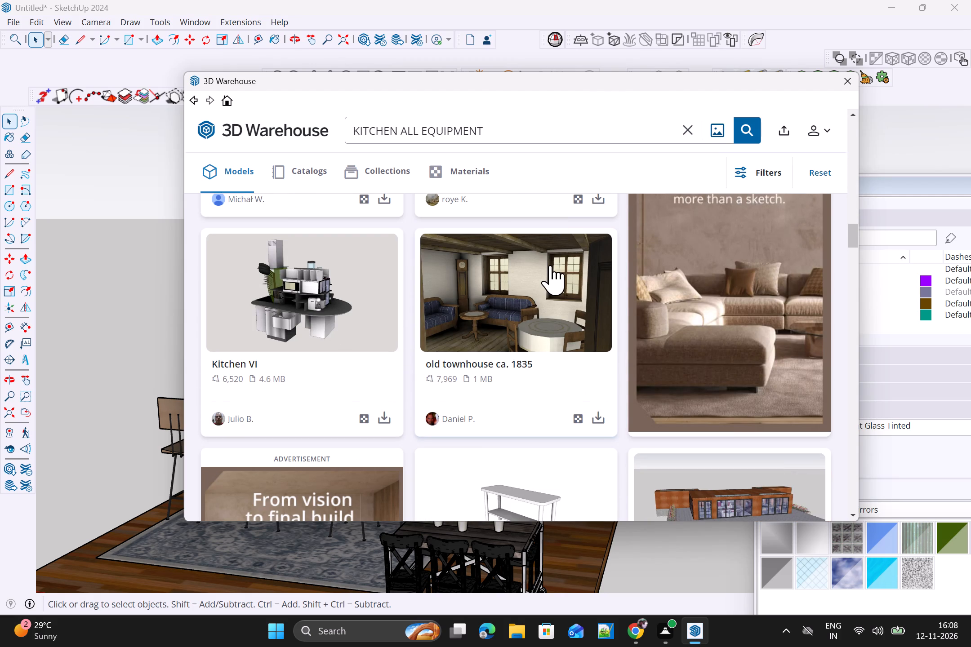
scroll(550, 266, down, 2)
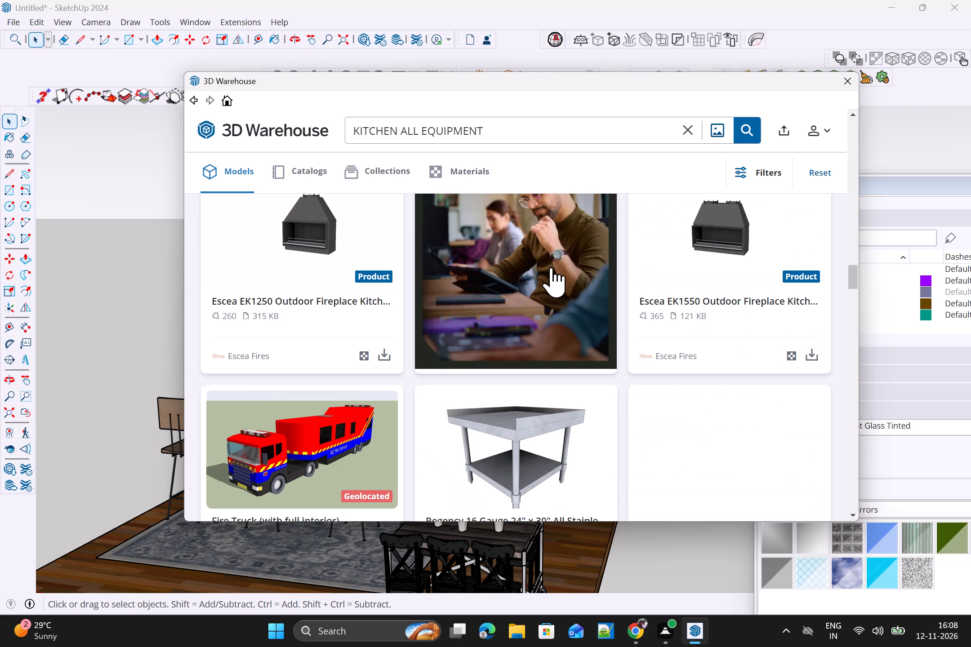
scroll(551, 267, down, 2)
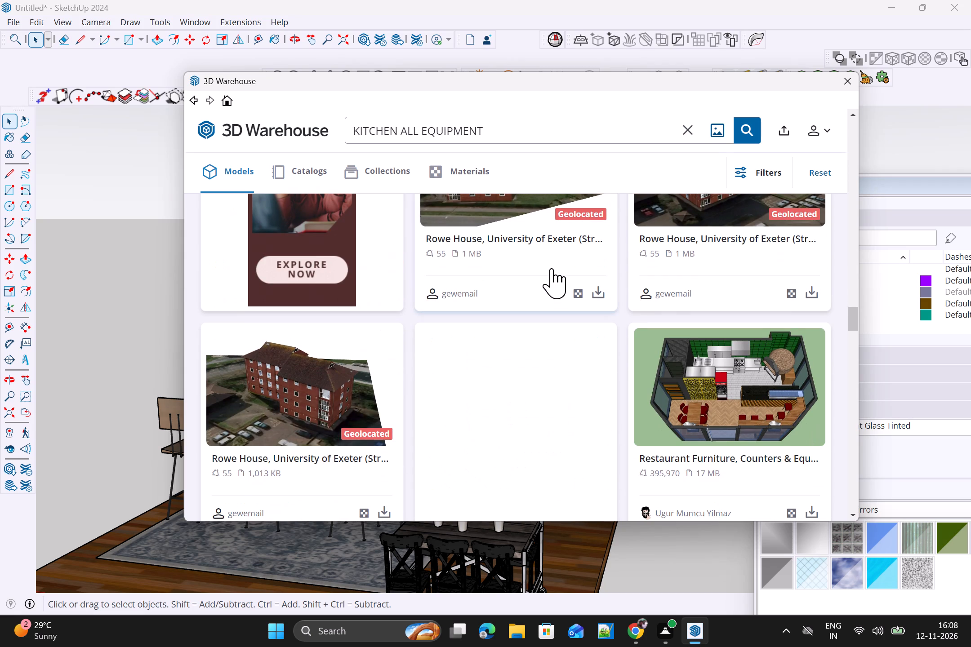
scroll(552, 268, down, 2)
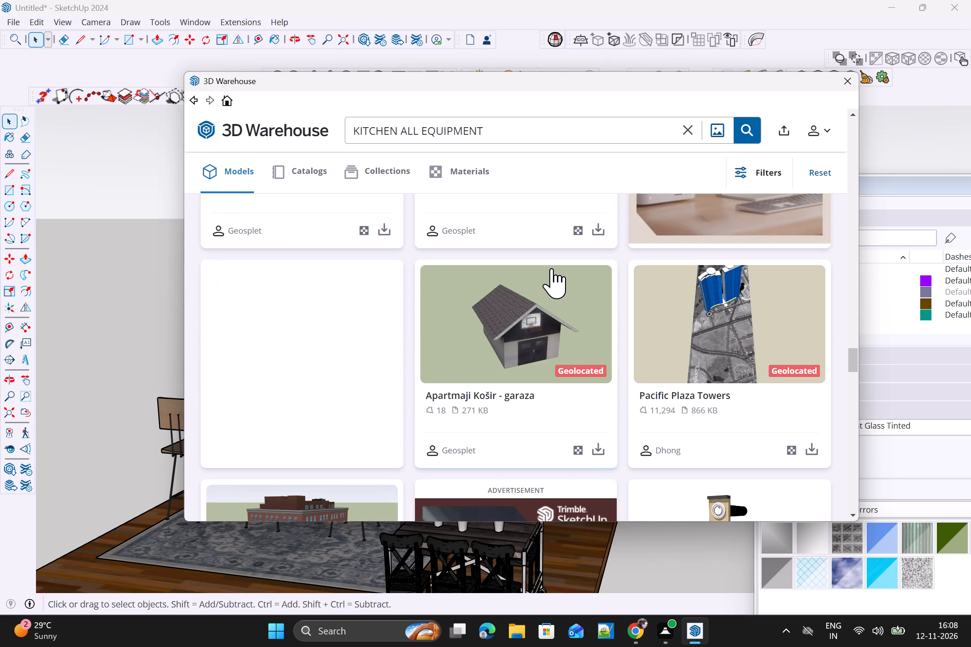
scroll(552, 268, down, 2)
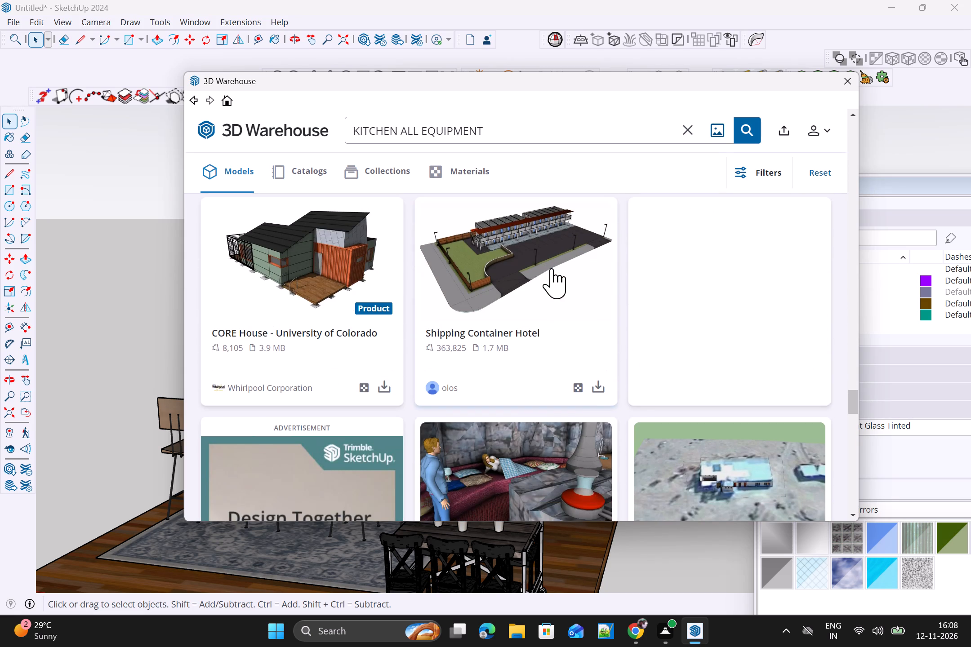
scroll(552, 268, down, 3)
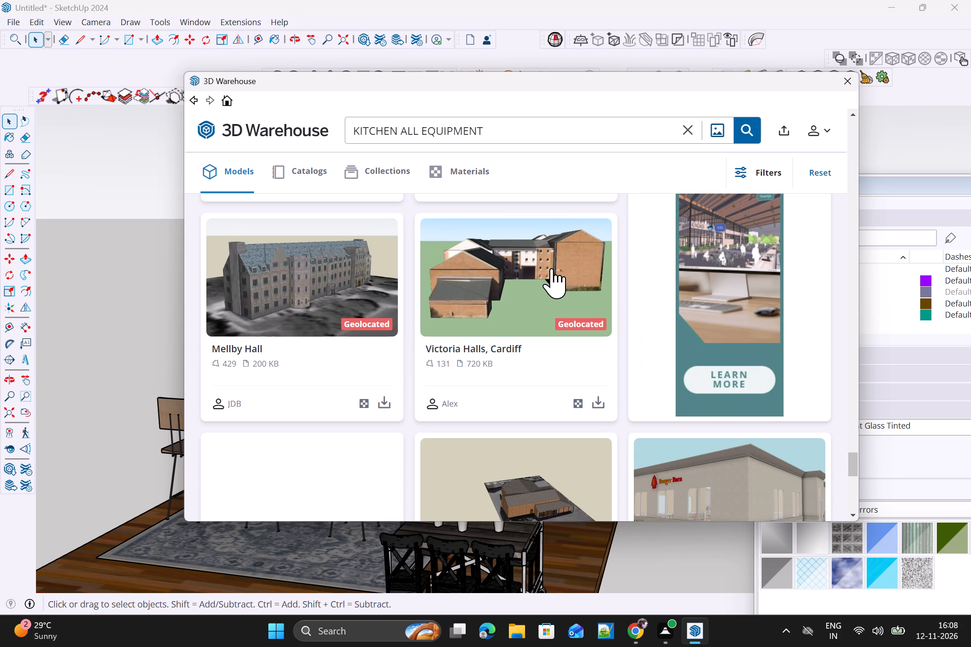
scroll(552, 268, down, 3)
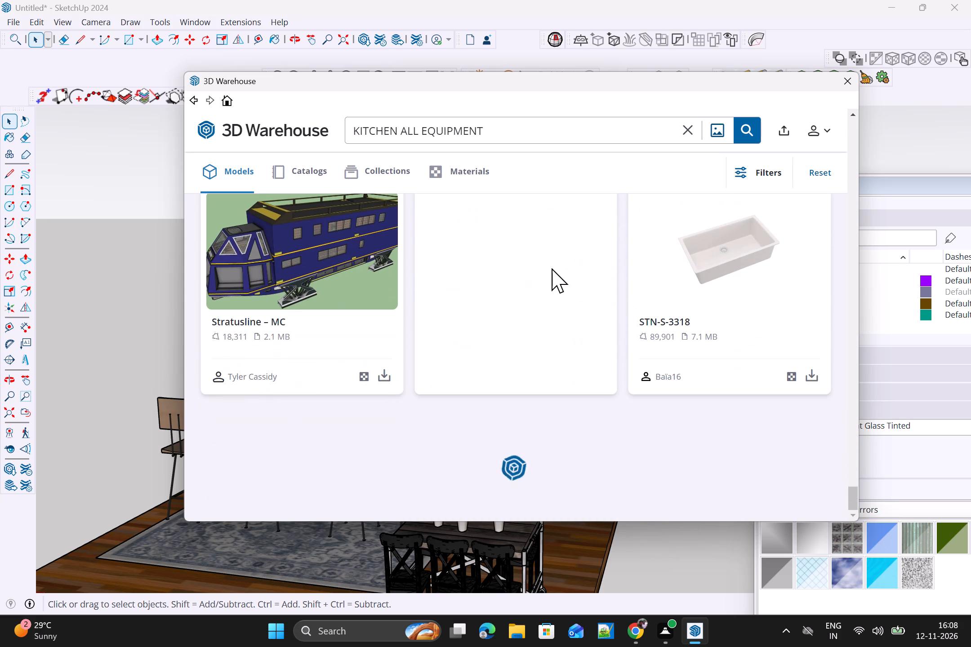
scroll(552, 268, up, 1)
scroll(552, 268, down, 2)
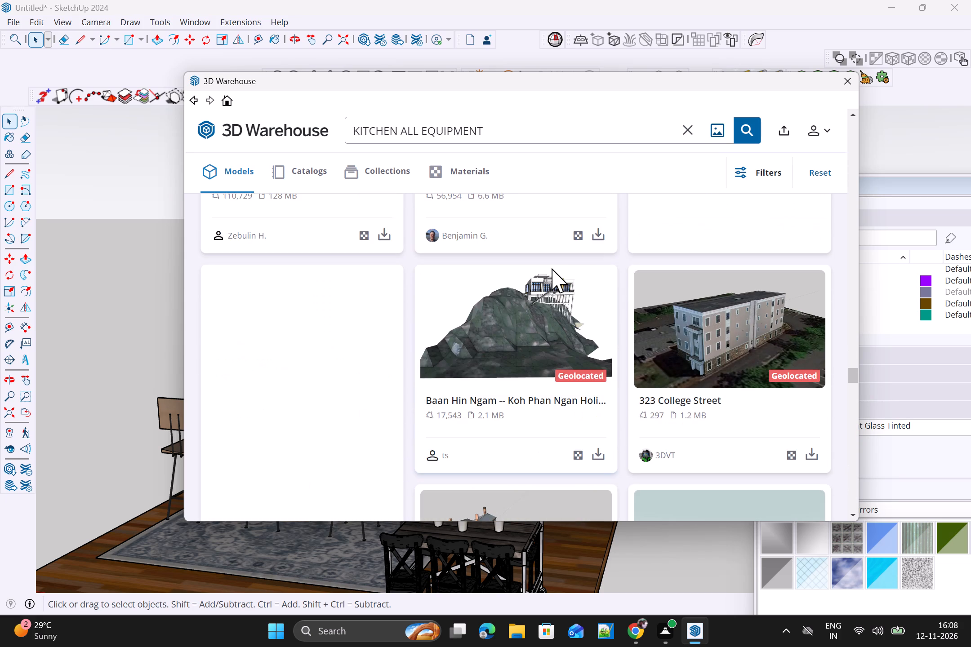
scroll(552, 268, down, 2)
scroll(552, 268, up, 1)
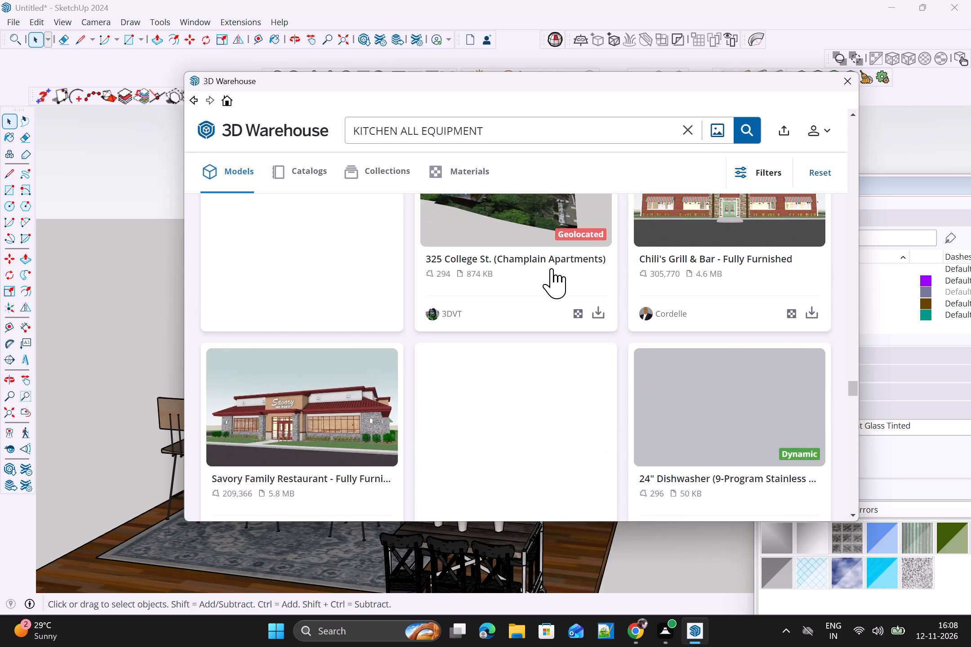
scroll(552, 268, down, 2)
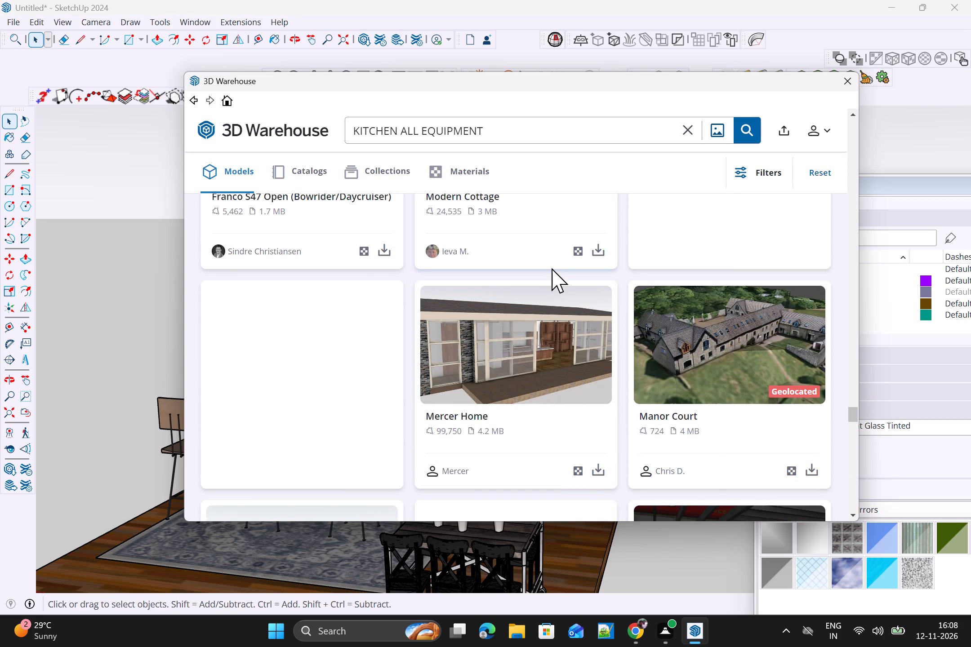
scroll(552, 268, up, 1)
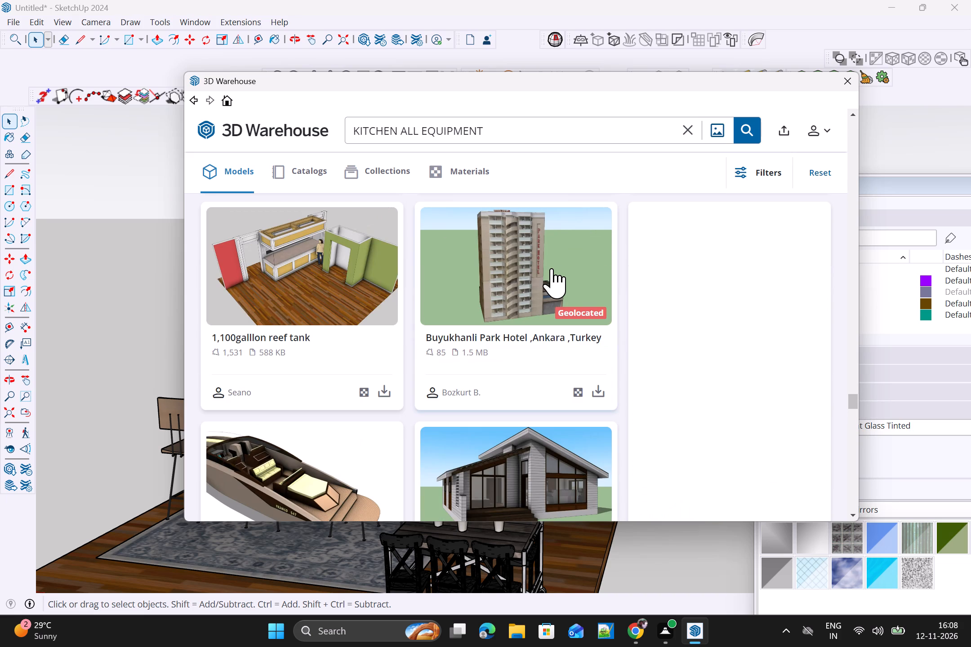
scroll(552, 268, up, 1)
scroll(552, 268, down, 3)
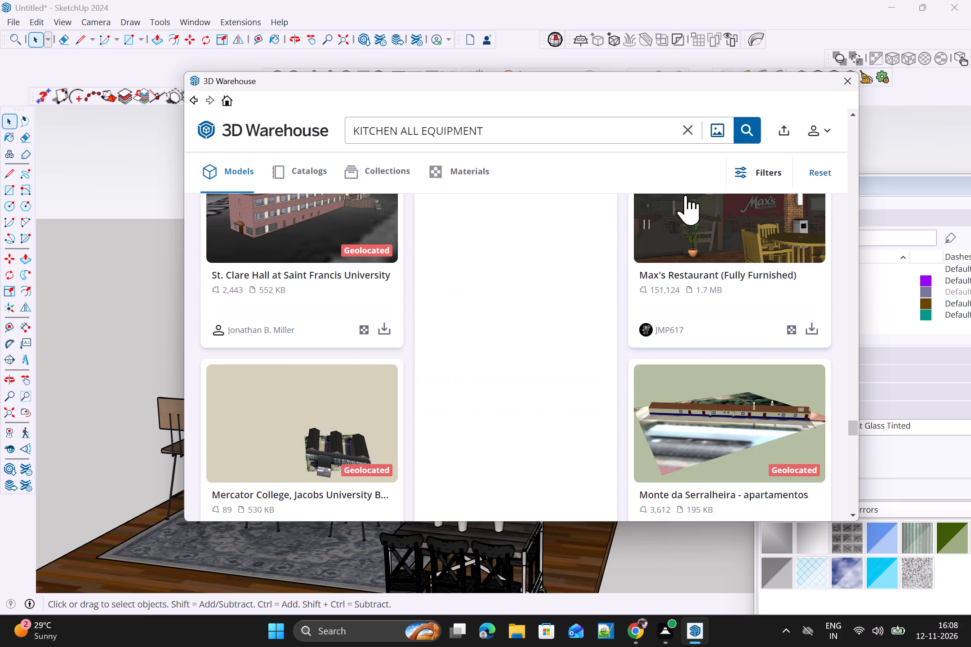
Search 3D Warehouse for KITCHEN STOVE and load the 820 KB Kitchen Stove hob directly into the model.
click(690, 126)
click(592, 117)
click(592, 128)
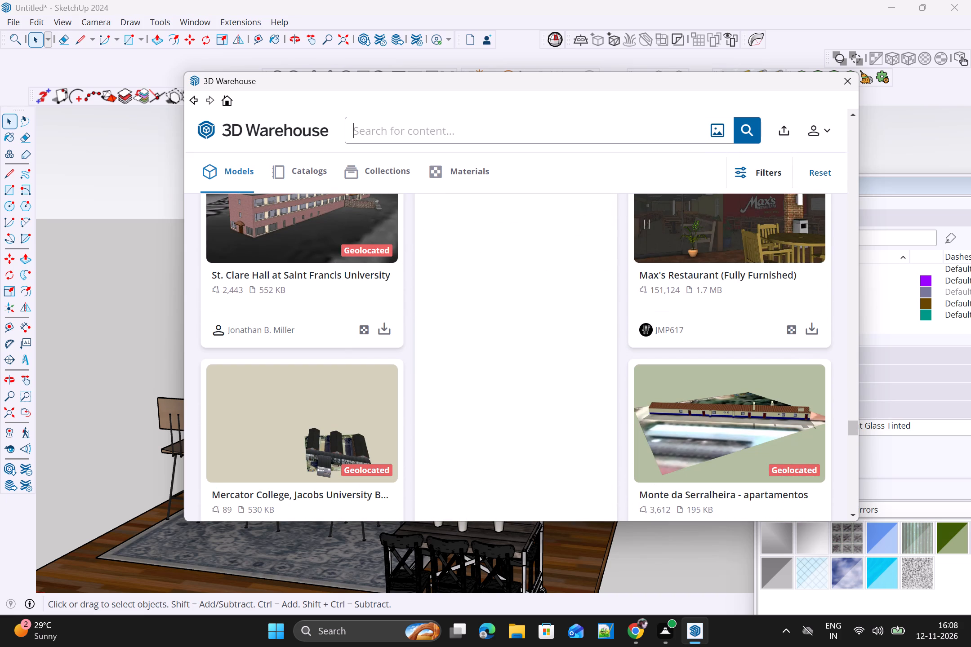
text(KITCHEN)
key(space)
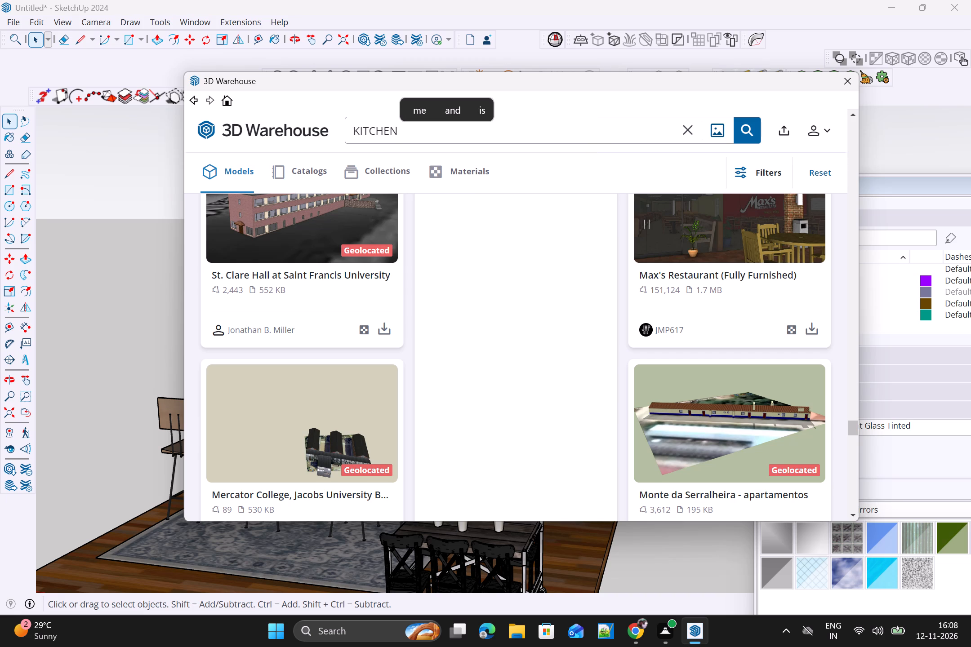
text(STOVE)
key(Return)
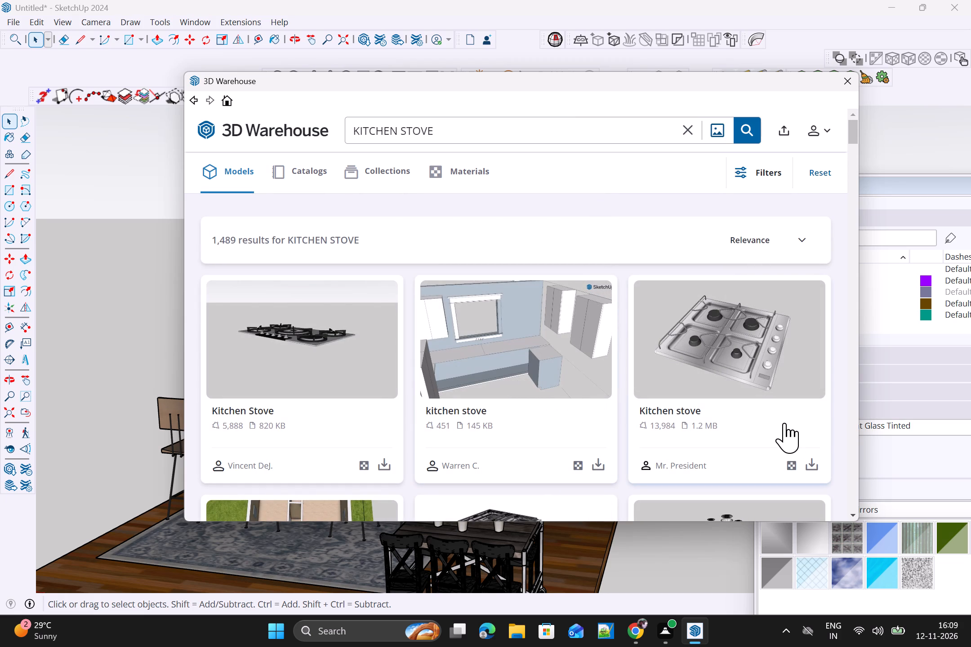
click(385, 464)
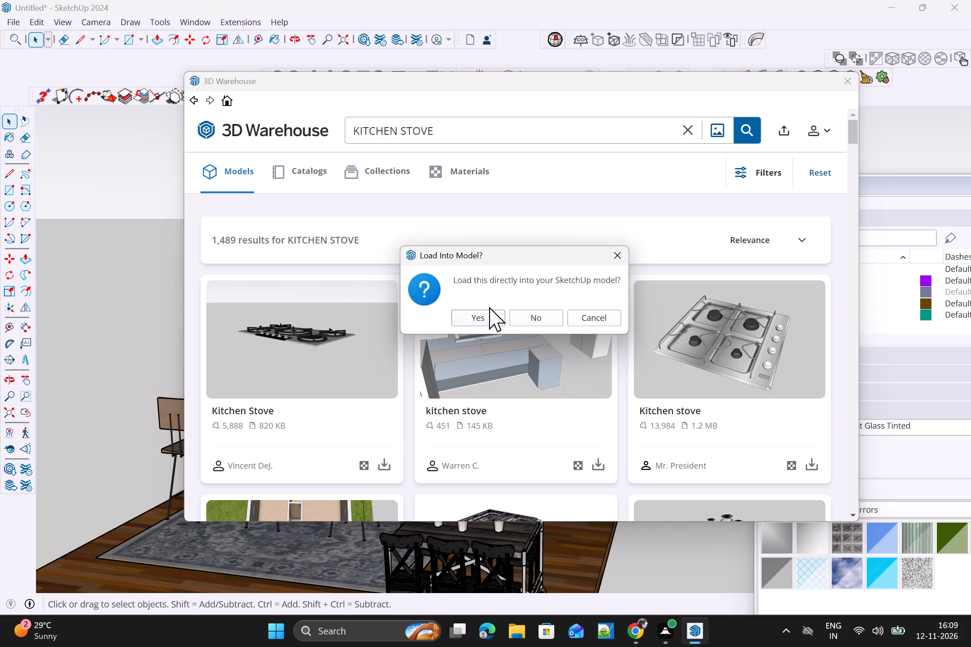
click(488, 312)
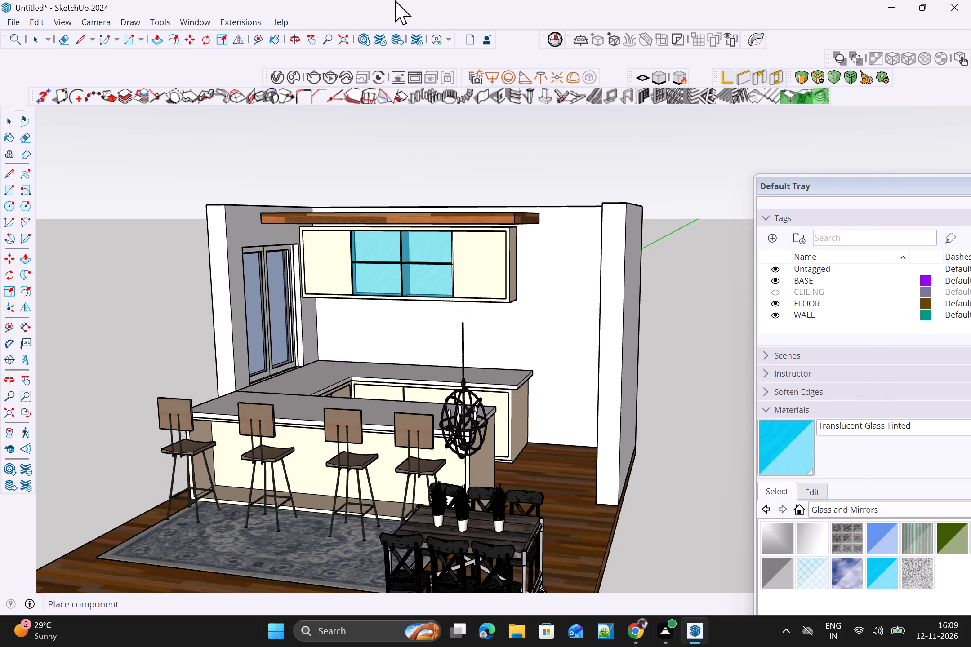
Place the hob on the back-wall countertop beneath the glazed upper cabinets.
scroll(395, 0, down, 5)
scroll(443, 394, up, 3)
middle_drag(377, 380, 428, 421)
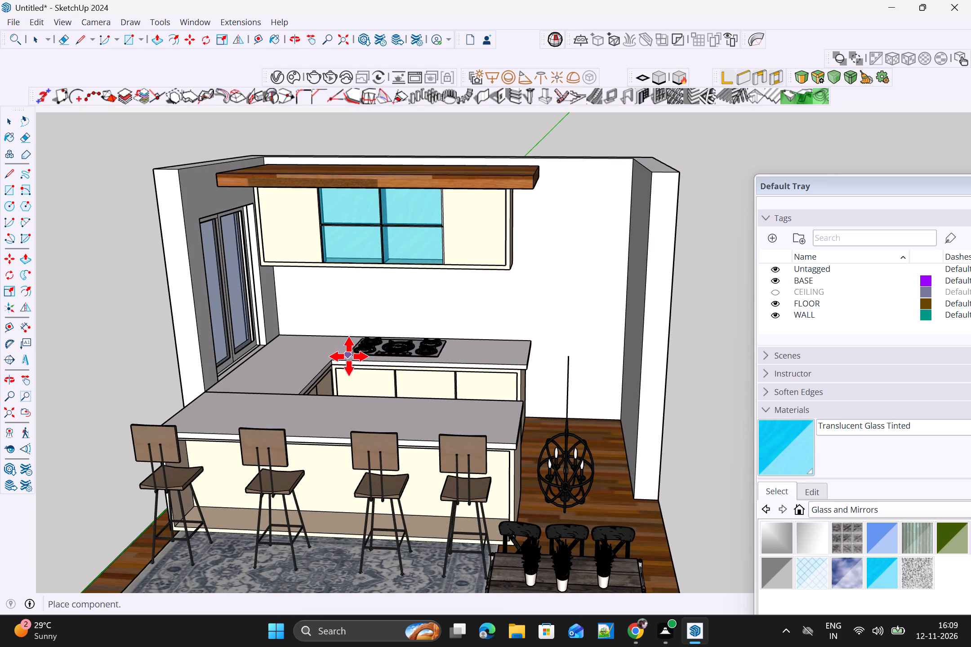
scroll(356, 355, up, 7)
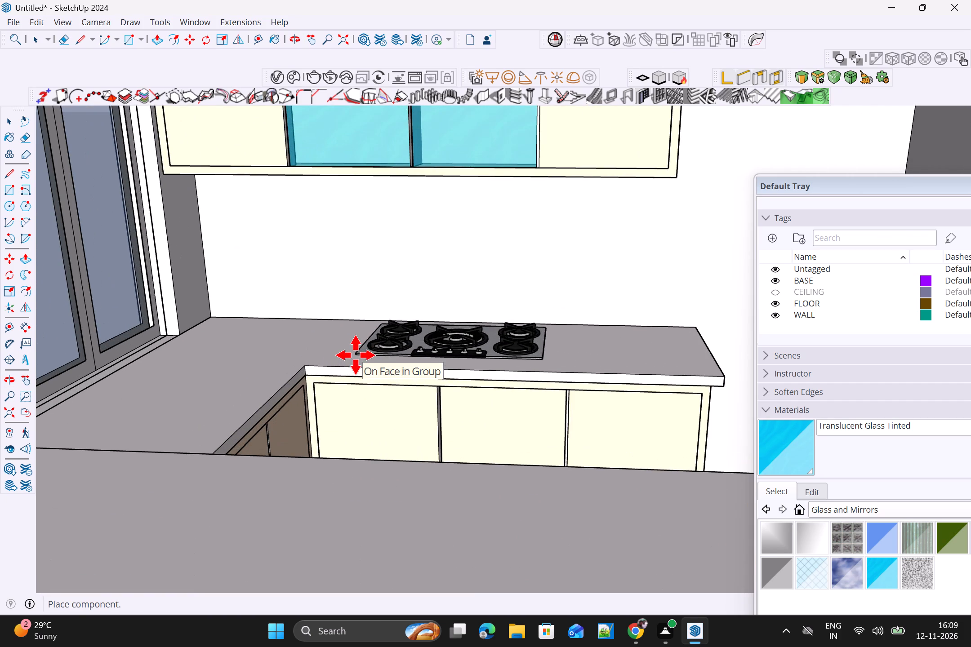
click(356, 355)
key(space)
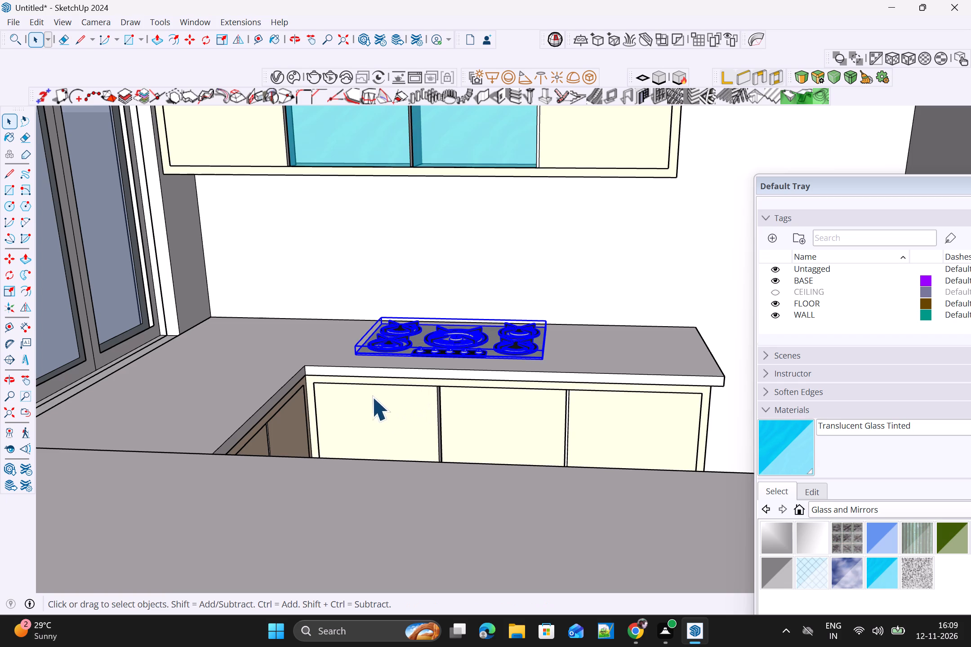
Deselect the hob and examine it and the surrounding countertops from several angles.
scroll(266, 366, down, 4)
scroll(907, 454, down, 5)
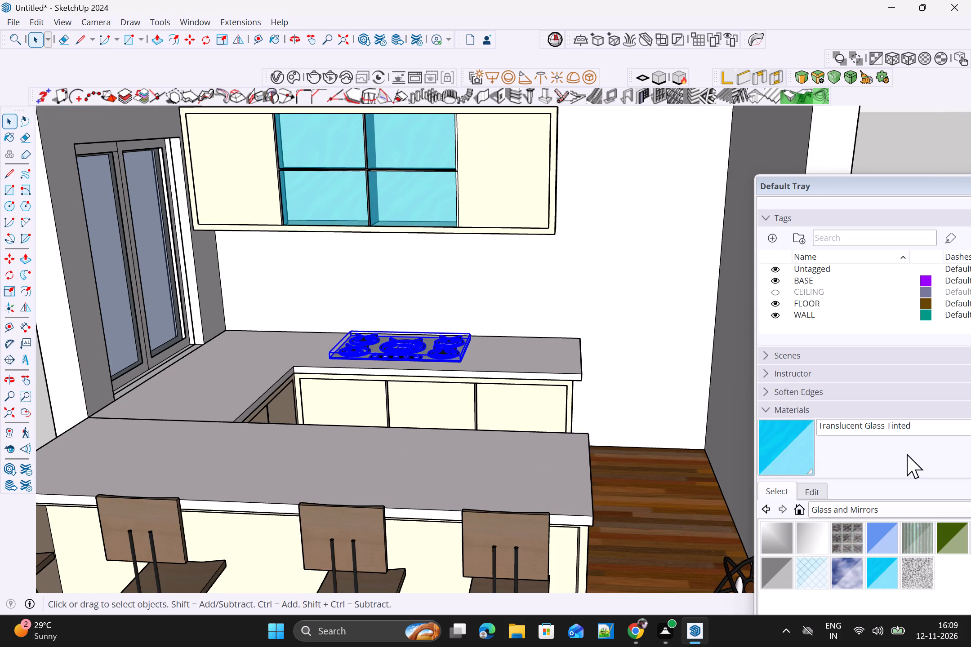
scroll(726, 461, down, 7)
click(261, 423)
scroll(368, 417, up, 3)
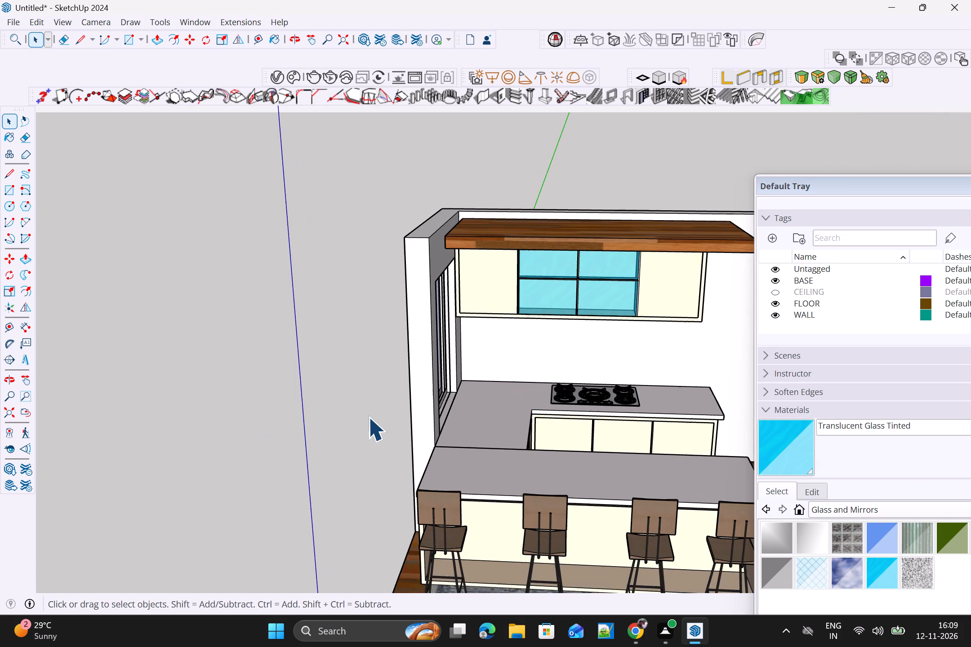
middle_drag(480, 459, 396, 481)
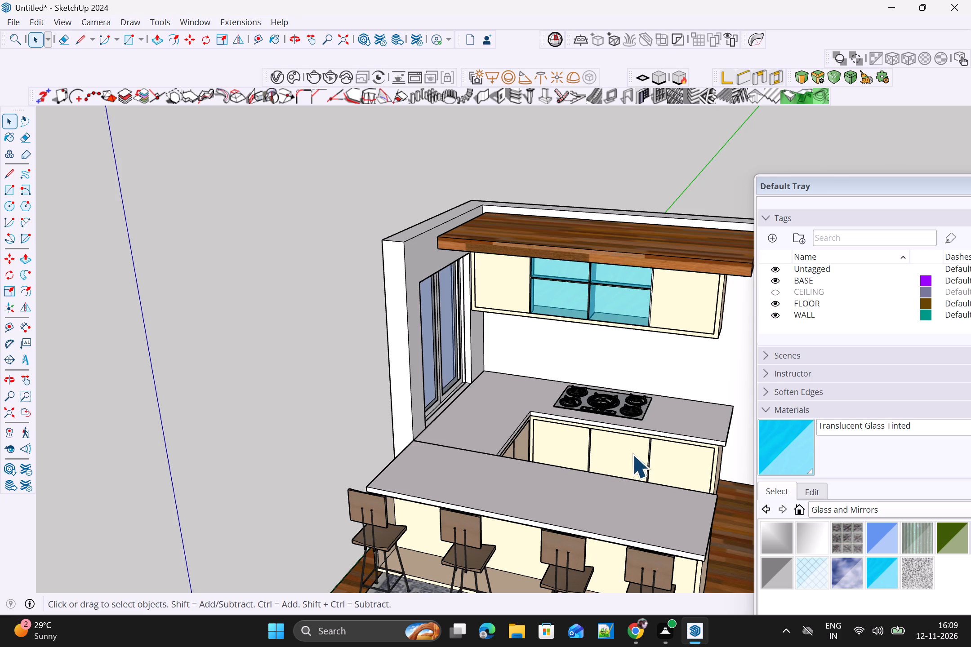
scroll(514, 422, down, 3)
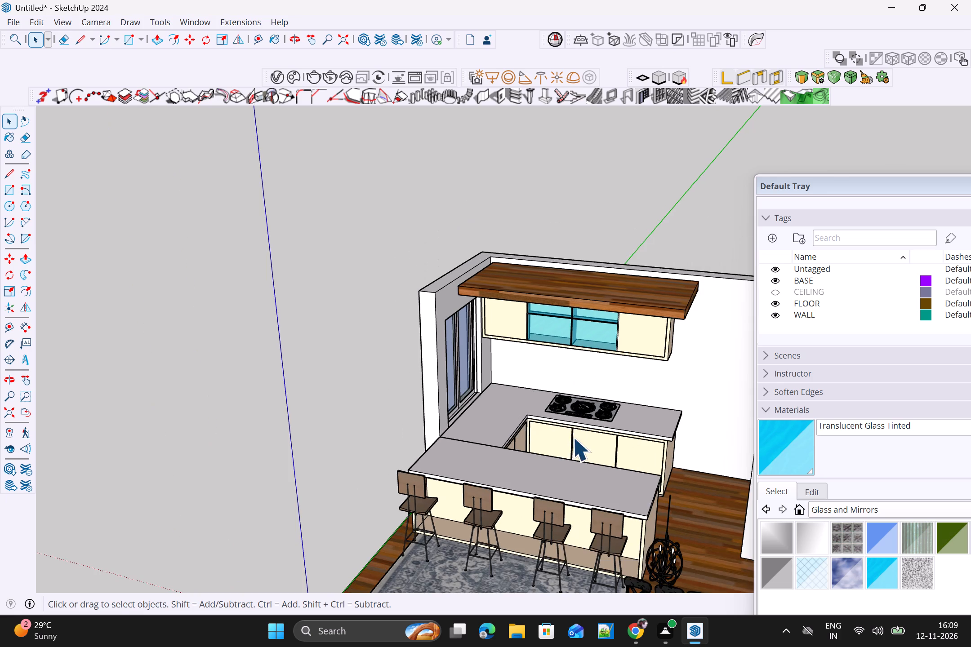
middle_drag(592, 452, 380, 471)
scroll(484, 429, up, 5)
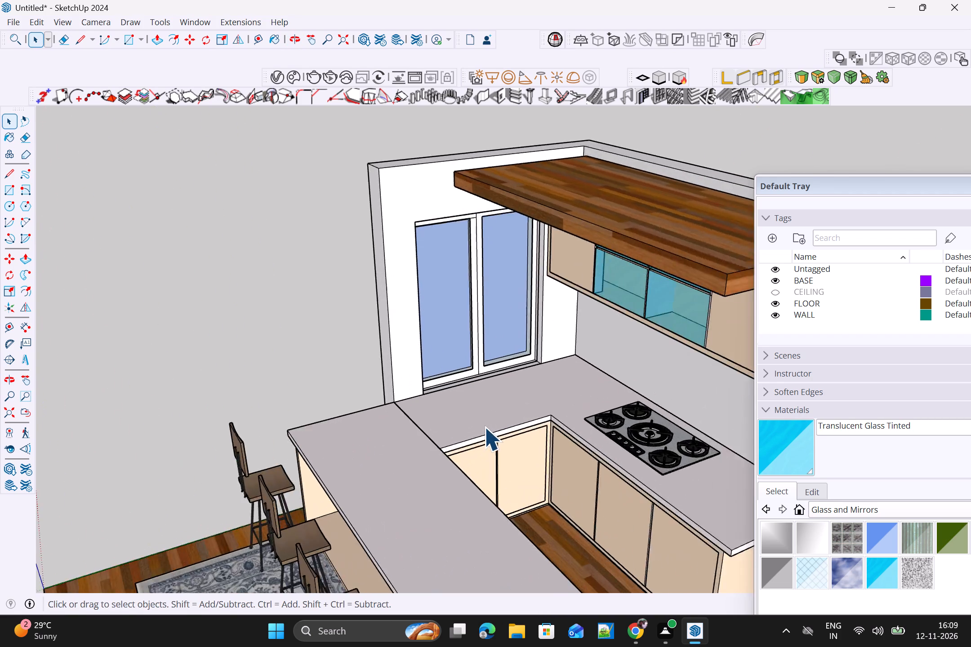
Open the back countertop group for editing and draw a rectangle on its top face in front of the window for the sink.
scroll(484, 427, up, 4)
triple_click(484, 419)
double_click(483, 418)
click(483, 418)
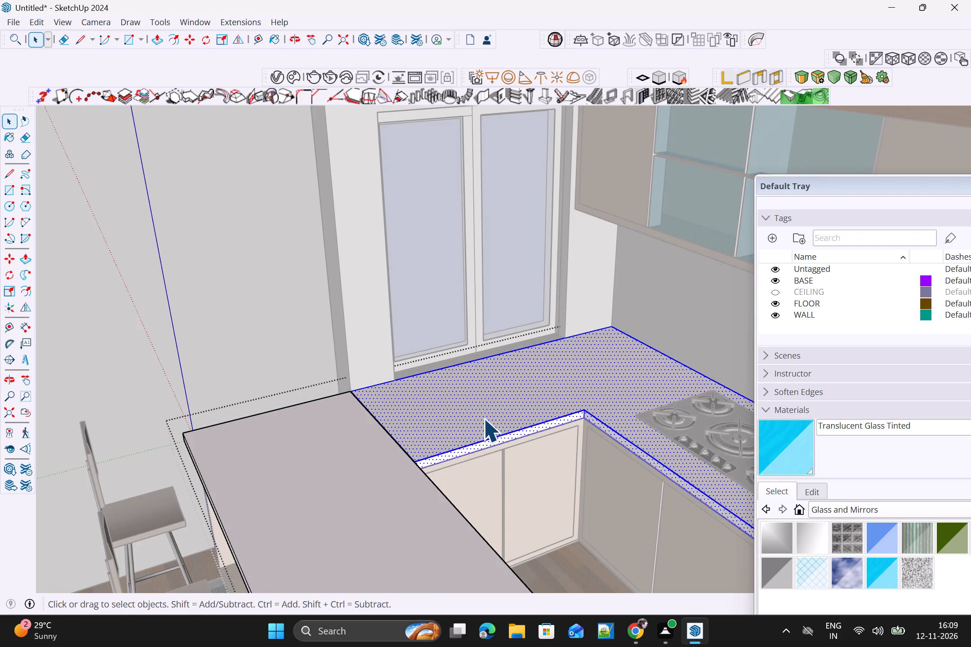
click(475, 421)
click(475, 421)
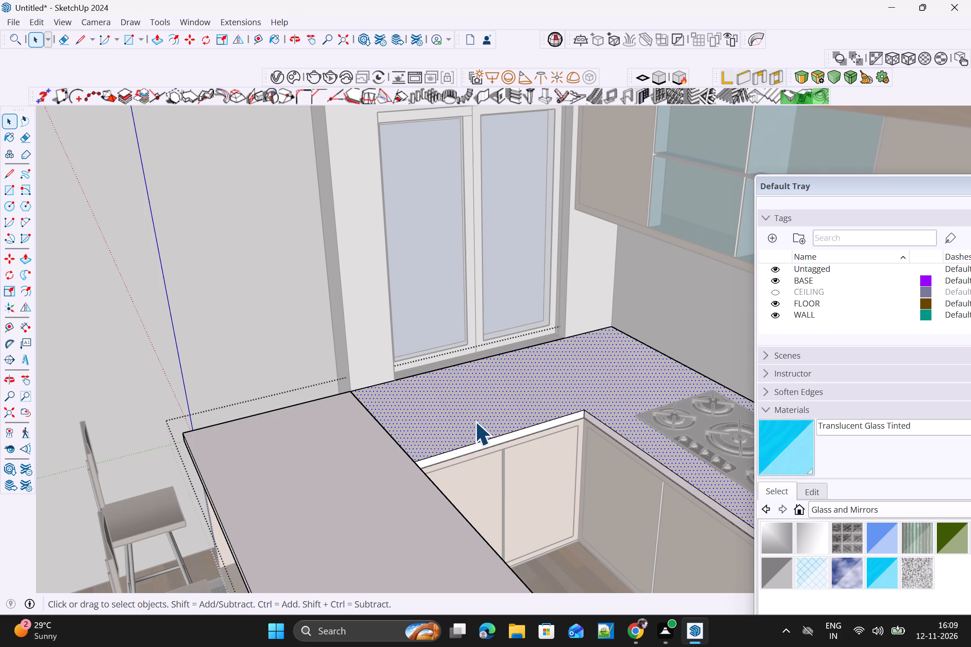
key(r)
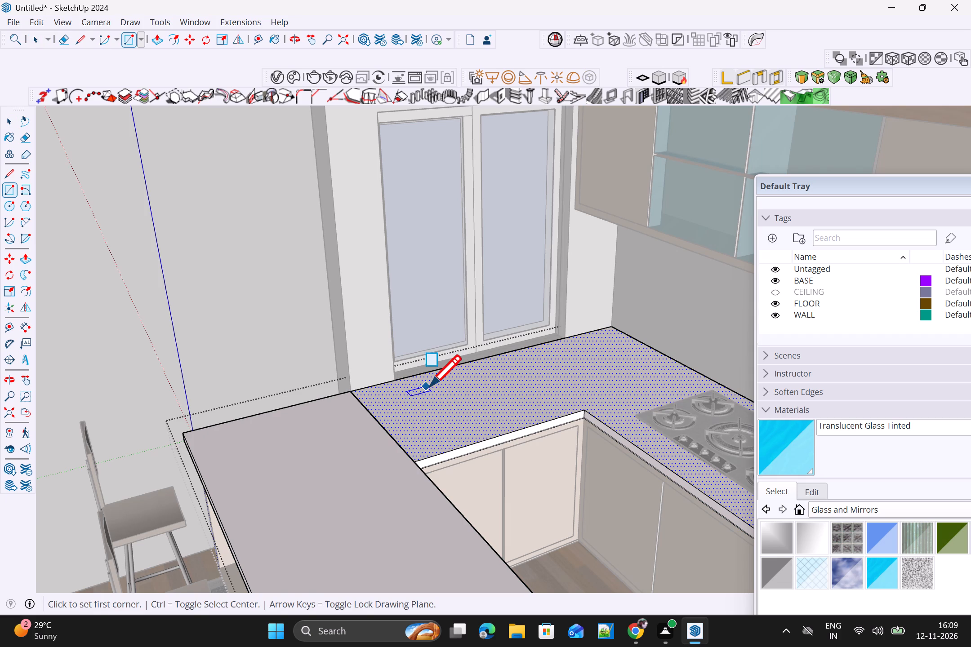
click(427, 384)
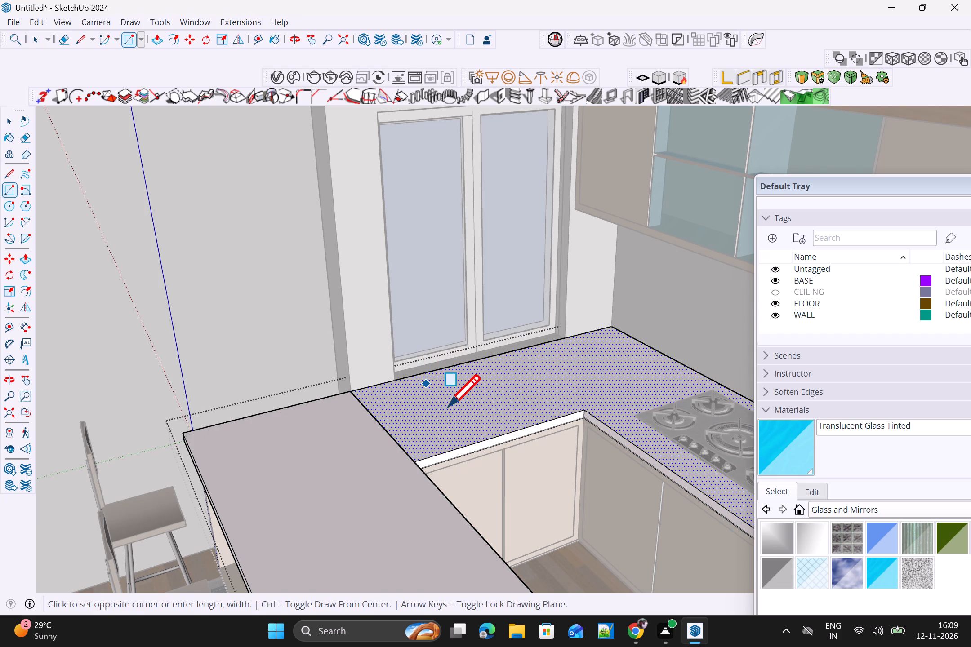
click(556, 399)
key(space)
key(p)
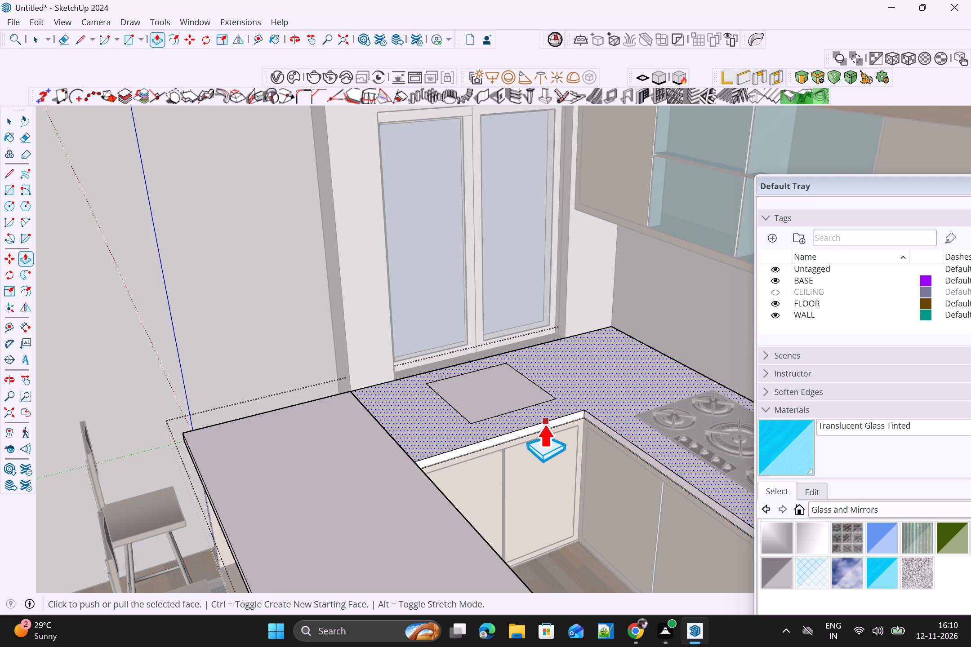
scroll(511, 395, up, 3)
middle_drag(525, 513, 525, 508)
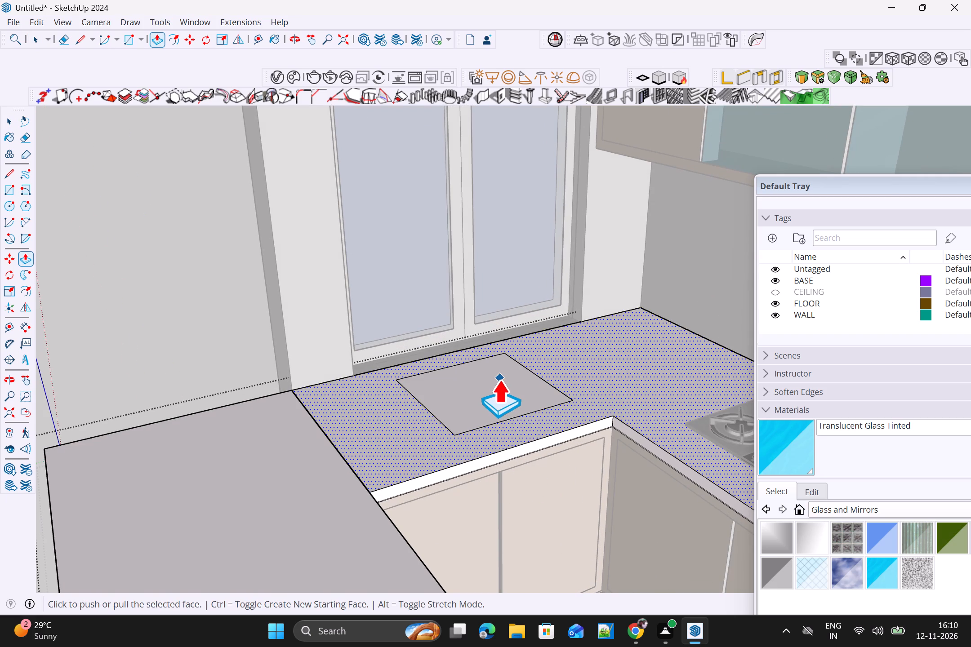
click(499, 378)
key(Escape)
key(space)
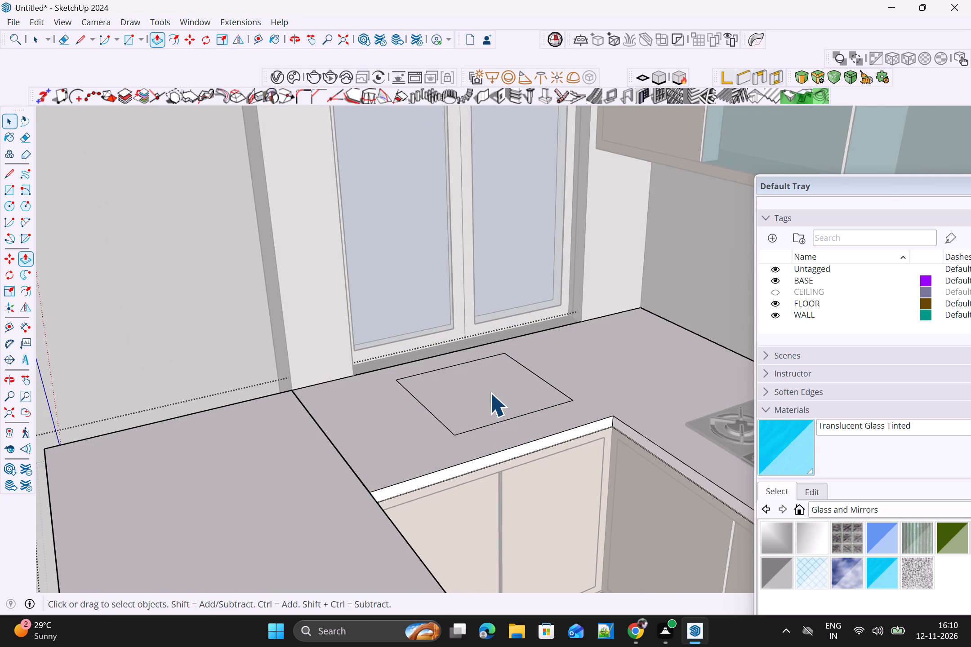
Push the rectangle down through the countertop's thickness to cut the sink opening, and close the countertop group.
click(491, 394)
key(p)
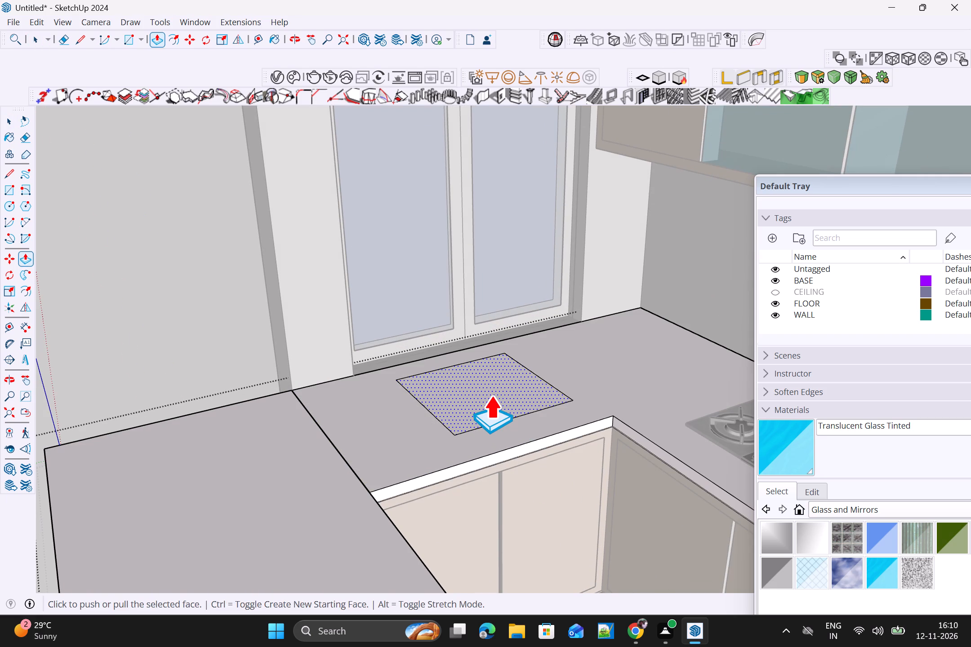
click(491, 394)
middle_drag(489, 421, 485, 555)
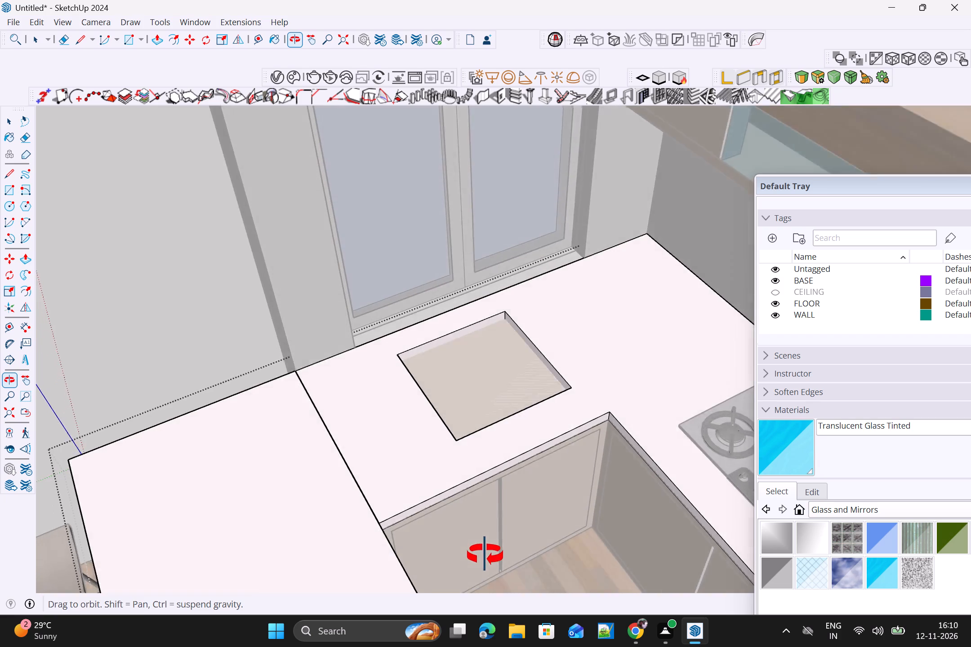
middle_drag(485, 555, 483, 549)
scroll(481, 538, up, 1)
click(470, 380)
scroll(481, 377, down, 3)
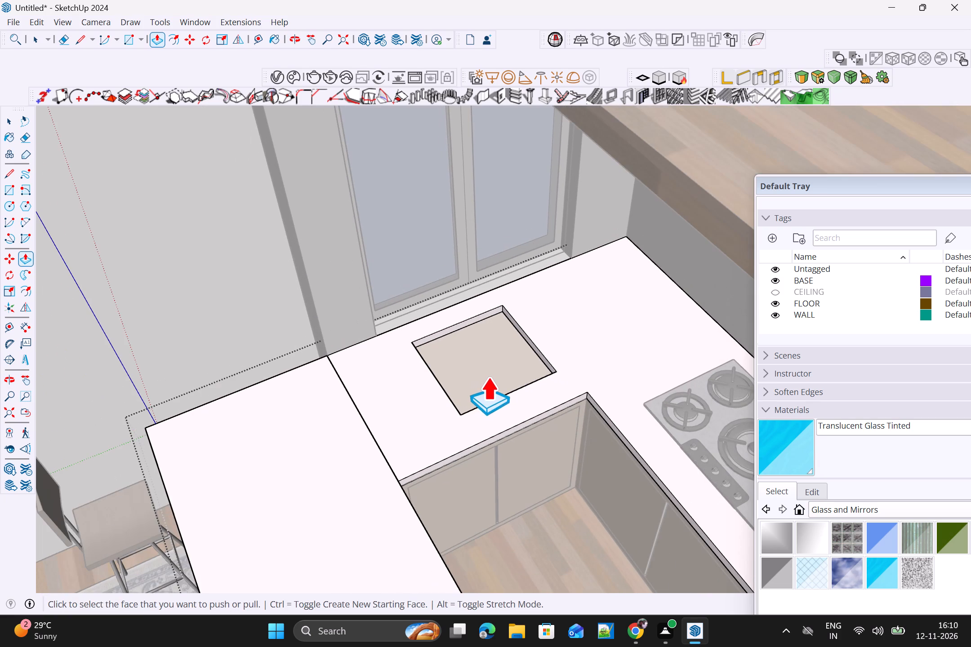
key(space)
scroll(521, 416, down, 3)
middle_drag(535, 456, 543, 465)
middle_drag(579, 490, 499, 369)
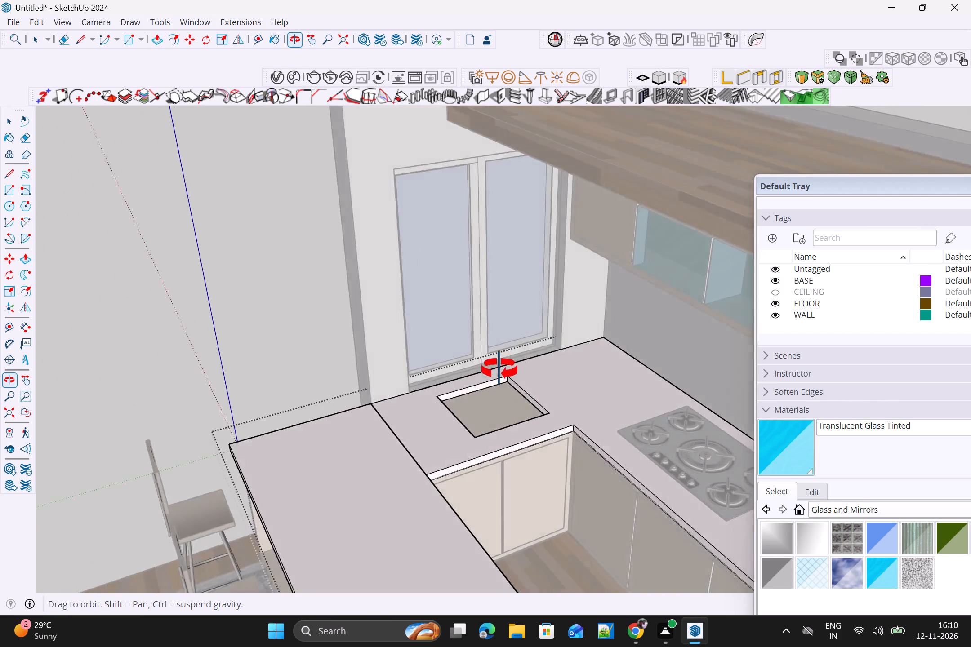
middle_drag(499, 369, 481, 361)
drag(147, 288, 151, 288)
Examine the sink opening, the hob and the whole kitchen from several angles.
scroll(170, 286, down, 3)
middle_drag(269, 334, 432, 365)
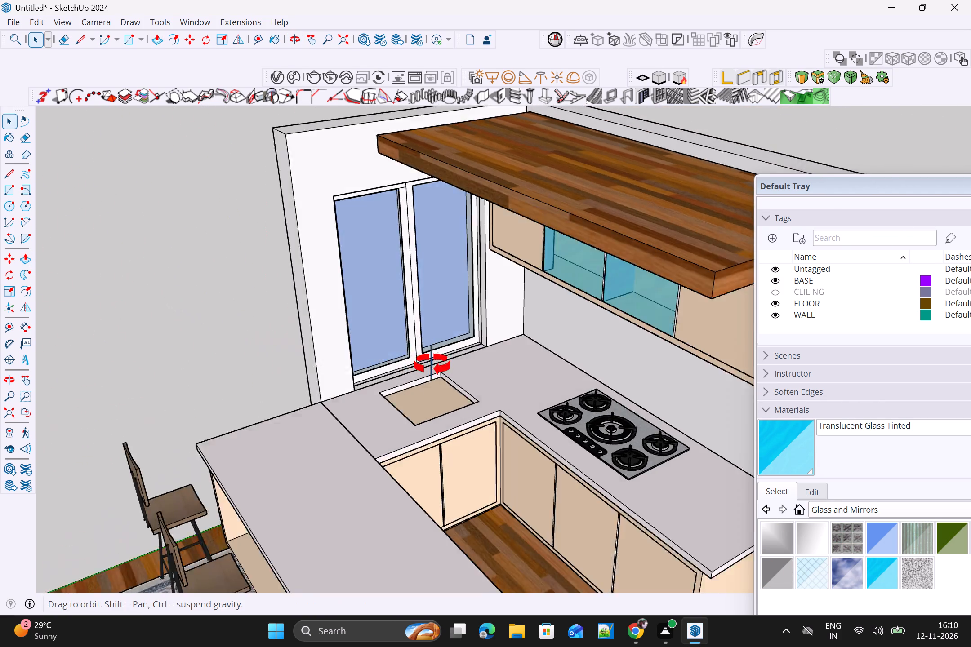
middle_drag(432, 365, 444, 364)
scroll(433, 347, down, 5)
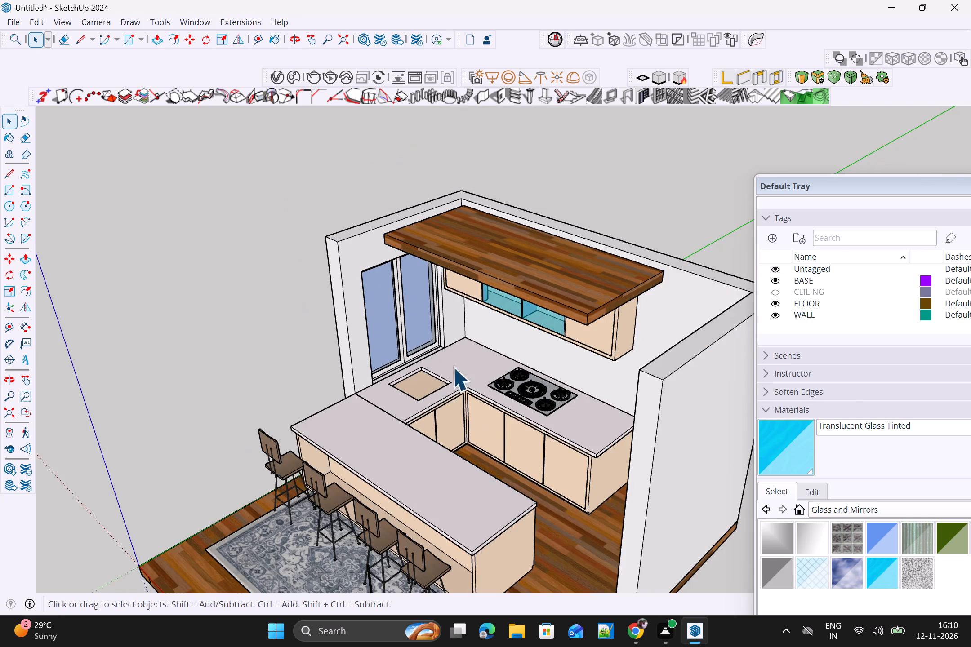
middle_drag(465, 367, 548, 319)
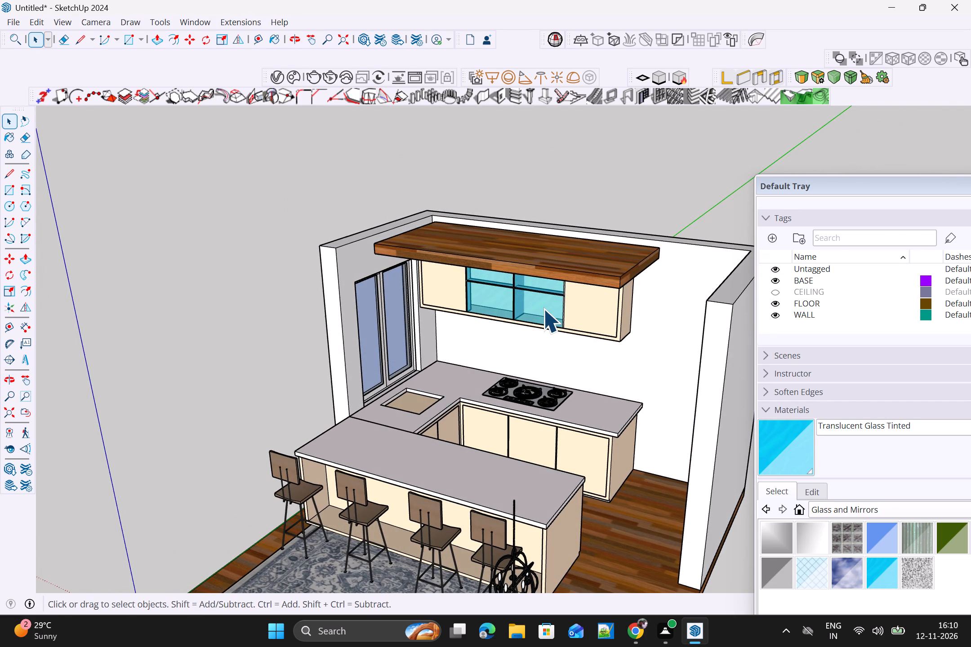
scroll(538, 425, down, 3)
scroll(561, 497, down, 2)
middle_drag(620, 466, 632, 430)
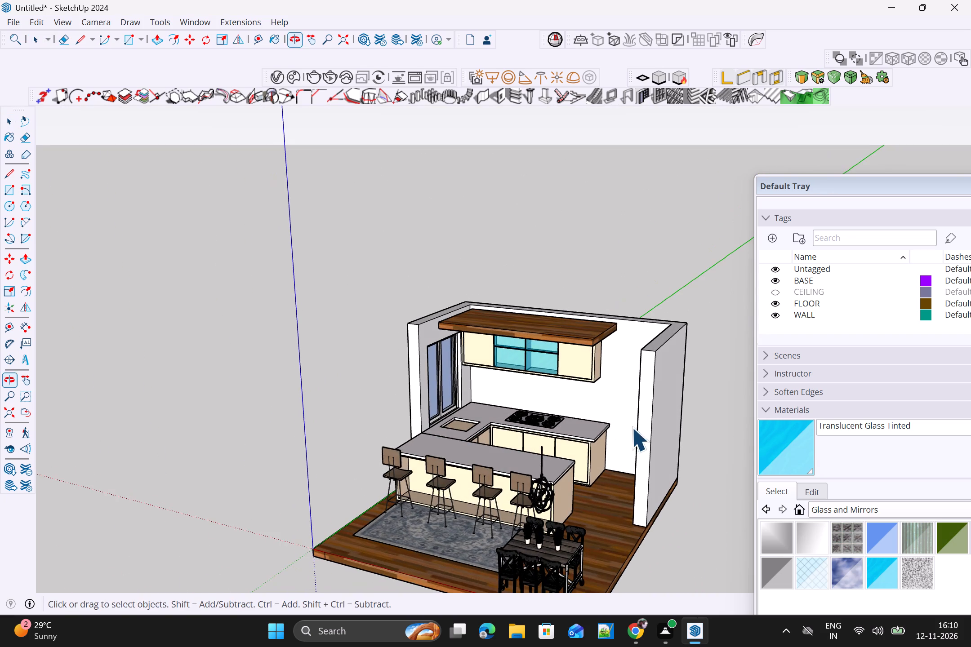
Explode the dining set component so its table and pendant lamp are separate objects, and deselect them.
scroll(588, 447, up, 3)
scroll(523, 527, up, 2)
click(521, 523)
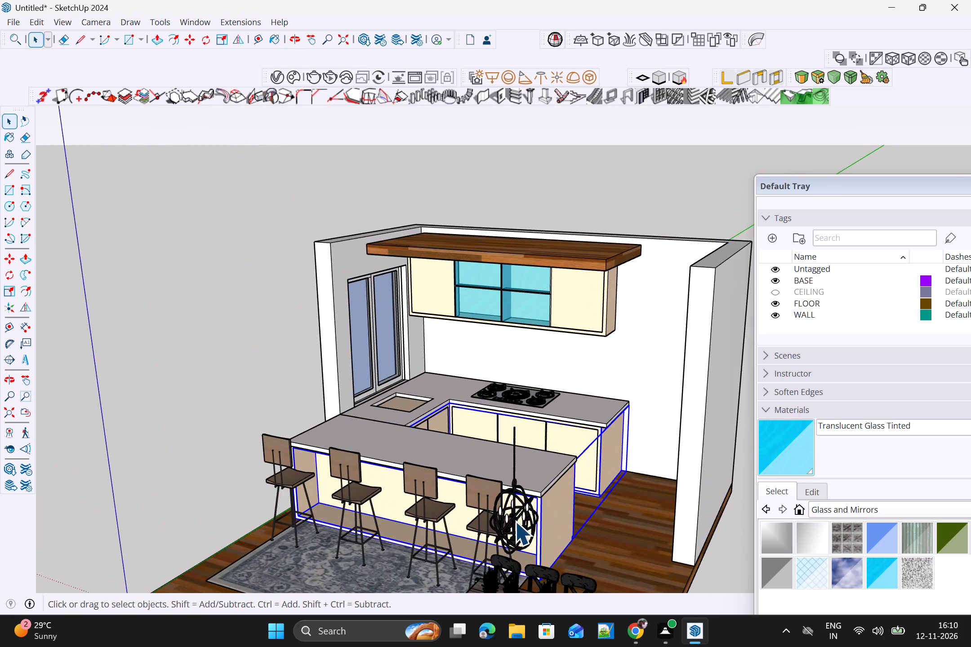
scroll(631, 512, down, 13)
click(702, 532)
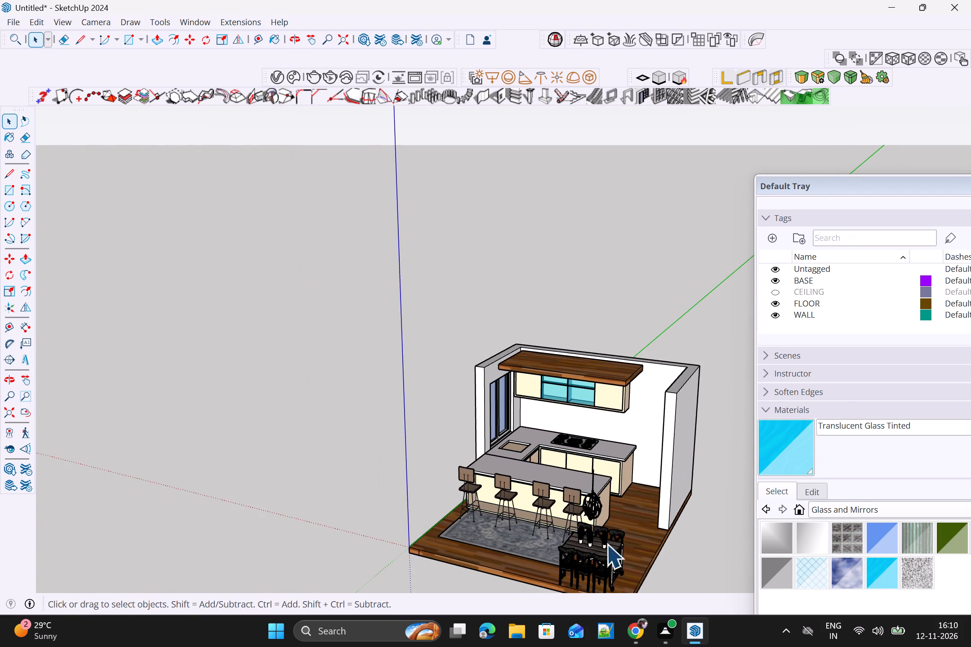
click(597, 545)
right_click(592, 540)
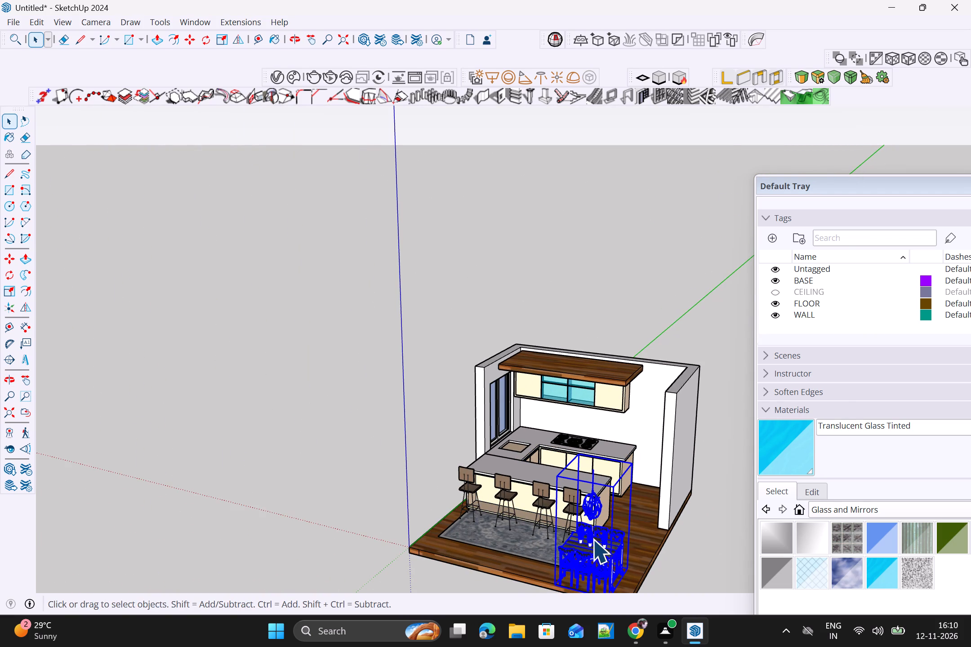
click(651, 227)
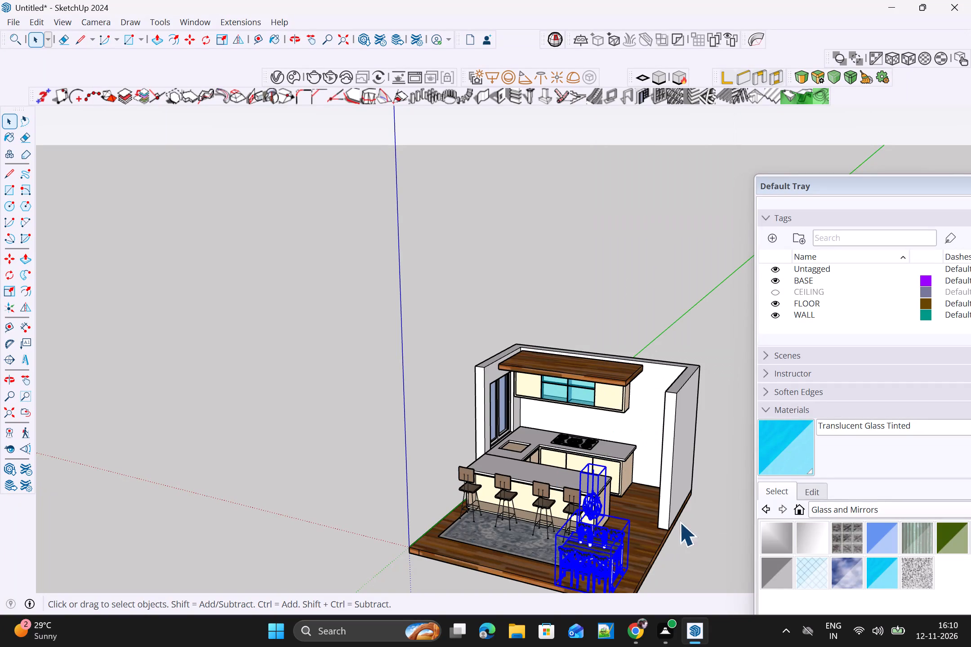
click(713, 508)
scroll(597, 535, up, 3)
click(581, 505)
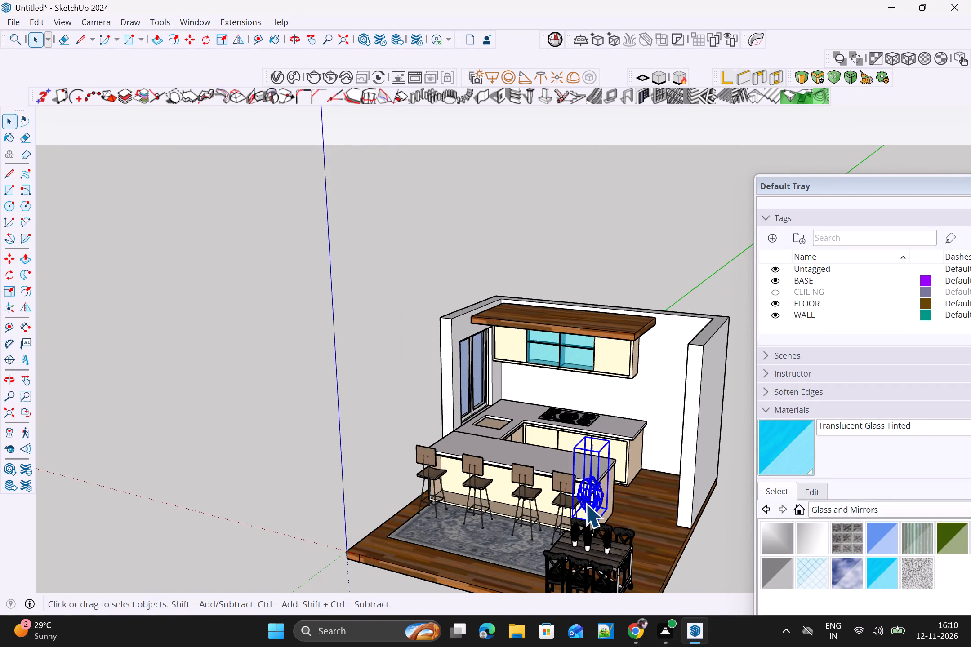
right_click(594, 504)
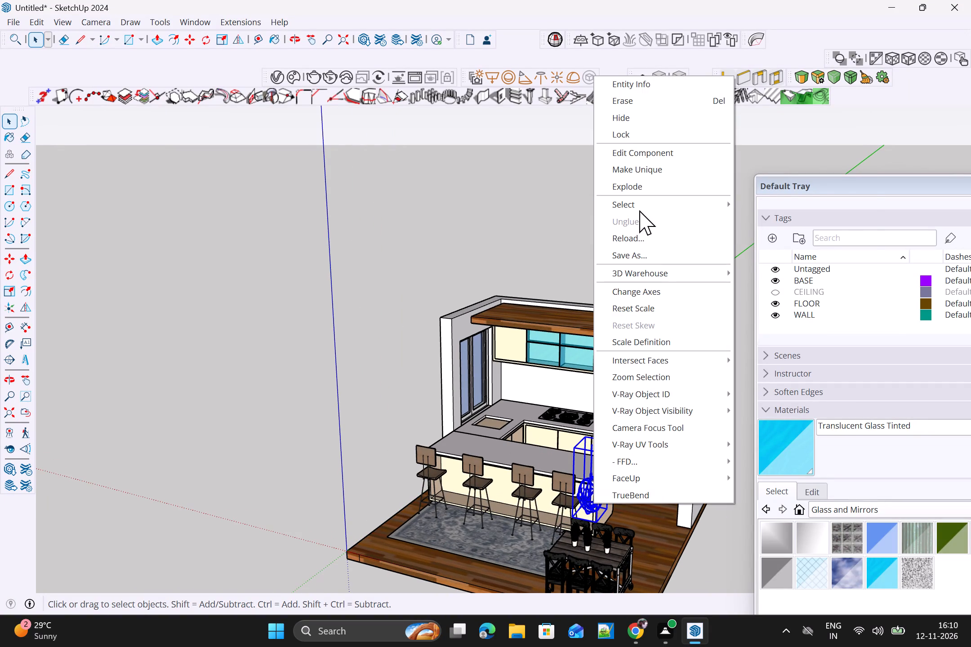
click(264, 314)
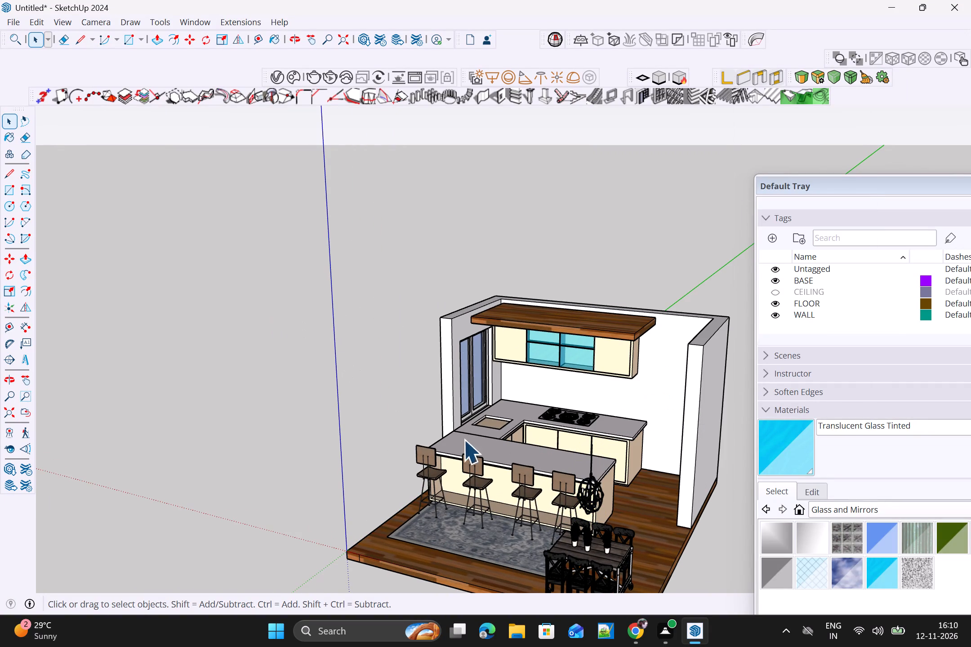
Move the pendant lamp from above the dining table to hang from the underside of the wooden overhead panel.
click(583, 492)
key(m)
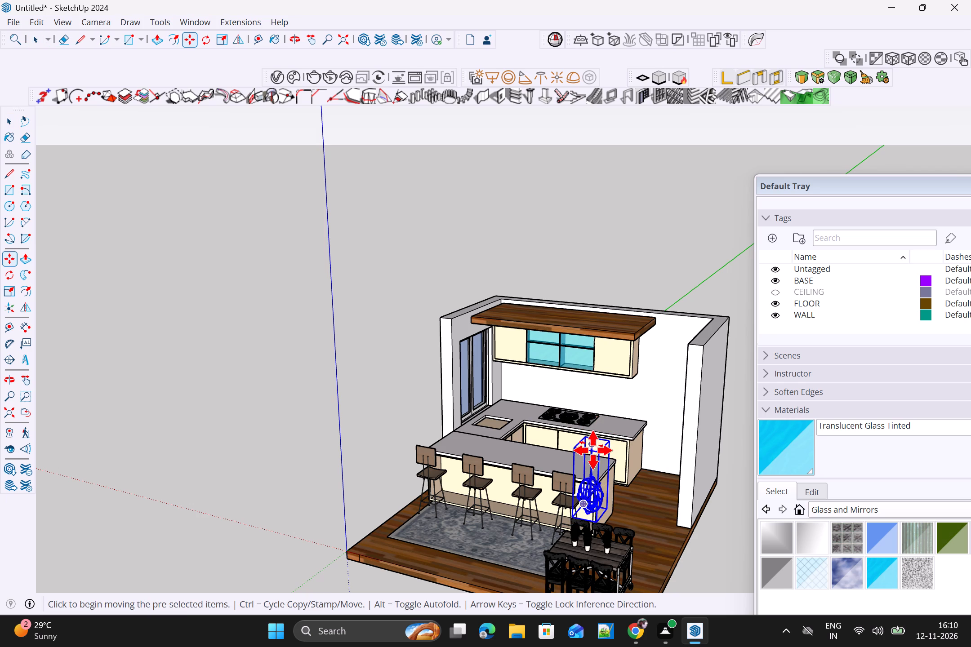
click(598, 453)
middle_drag(599, 393, 607, 321)
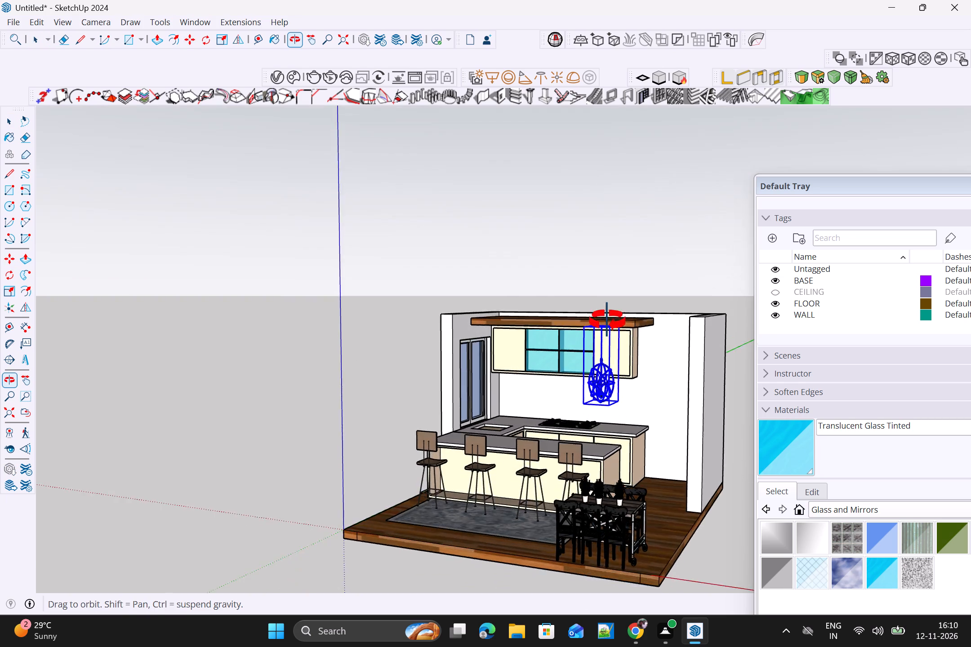
middle_drag(607, 321, 609, 310)
scroll(604, 340, up, 10)
middle_drag(624, 322, 644, 299)
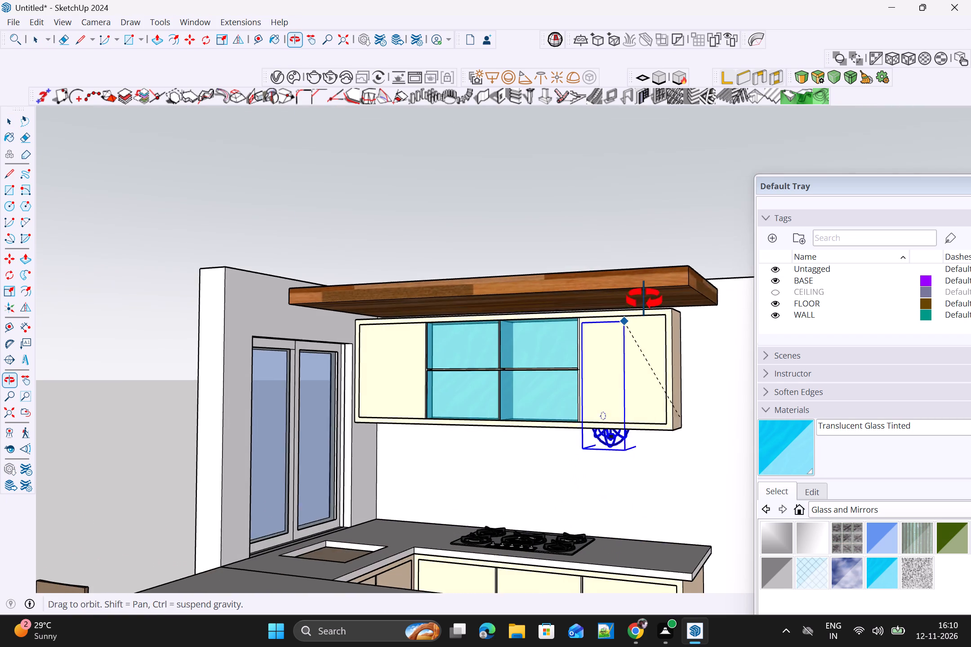
middle_drag(644, 299, 664, 276)
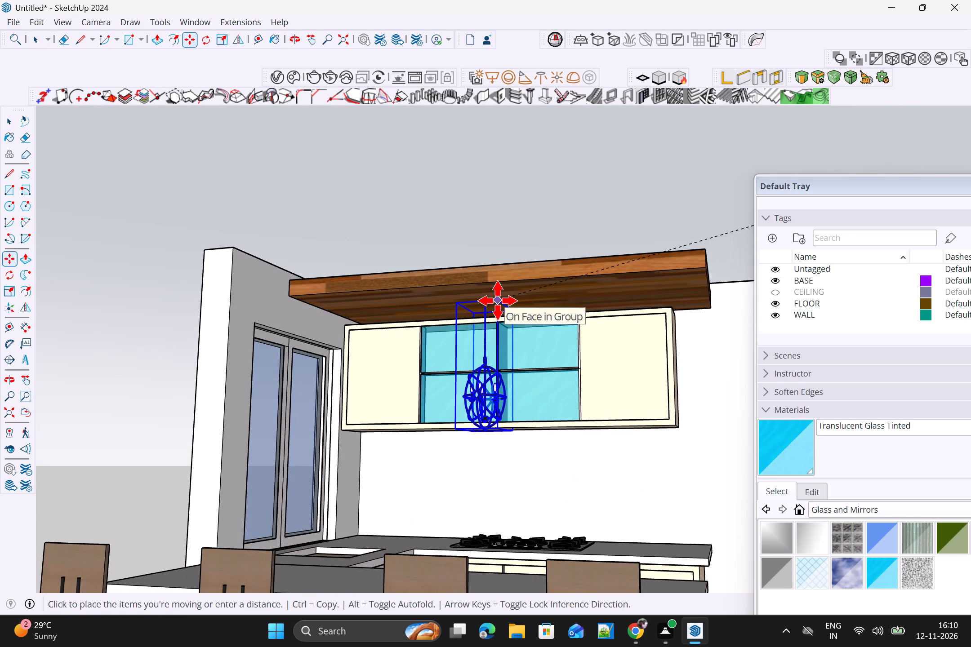
scroll(499, 300, up, 3)
middle_drag(539, 276, 537, 271)
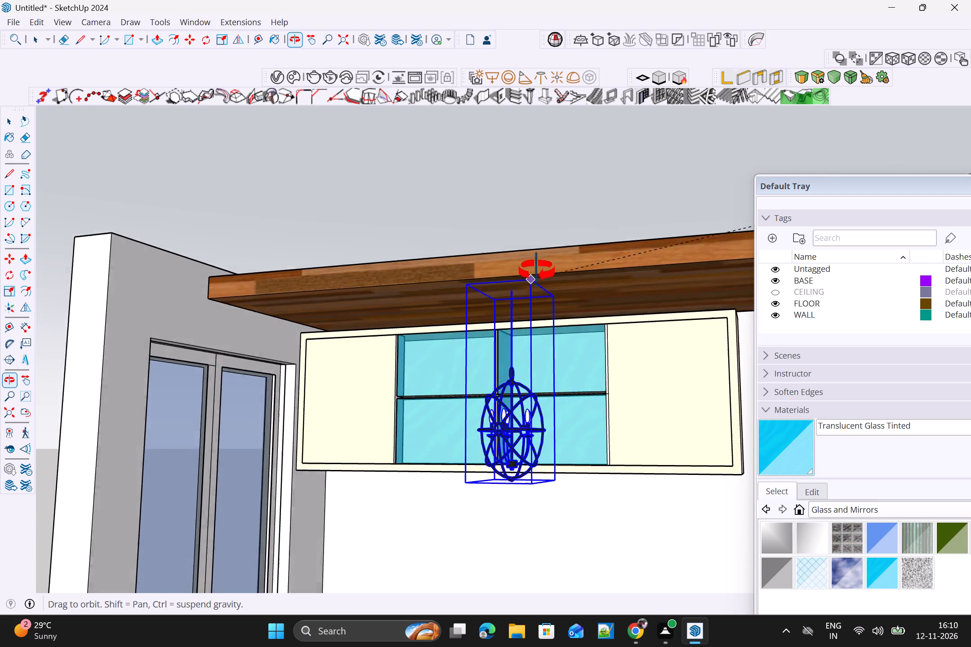
middle_drag(537, 271, 575, 236)
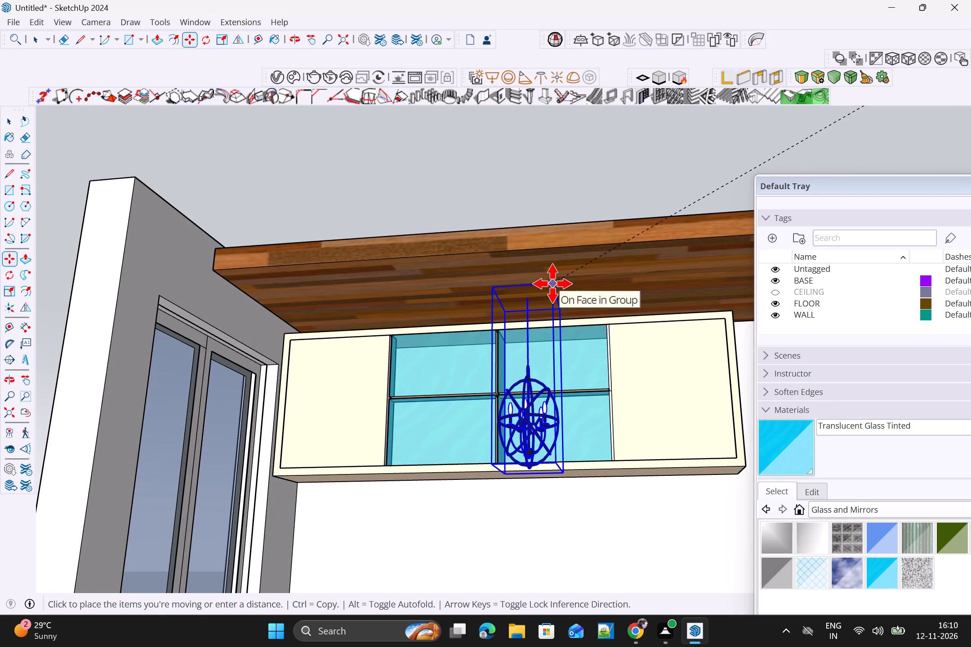
click(552, 284)
Scale the pendant lamp vertically from its bottom face to shorten it beneath the wooden overhead panel, and deselect it.
scroll(628, 318, down, 8)
middle_drag(655, 345, 548, 452)
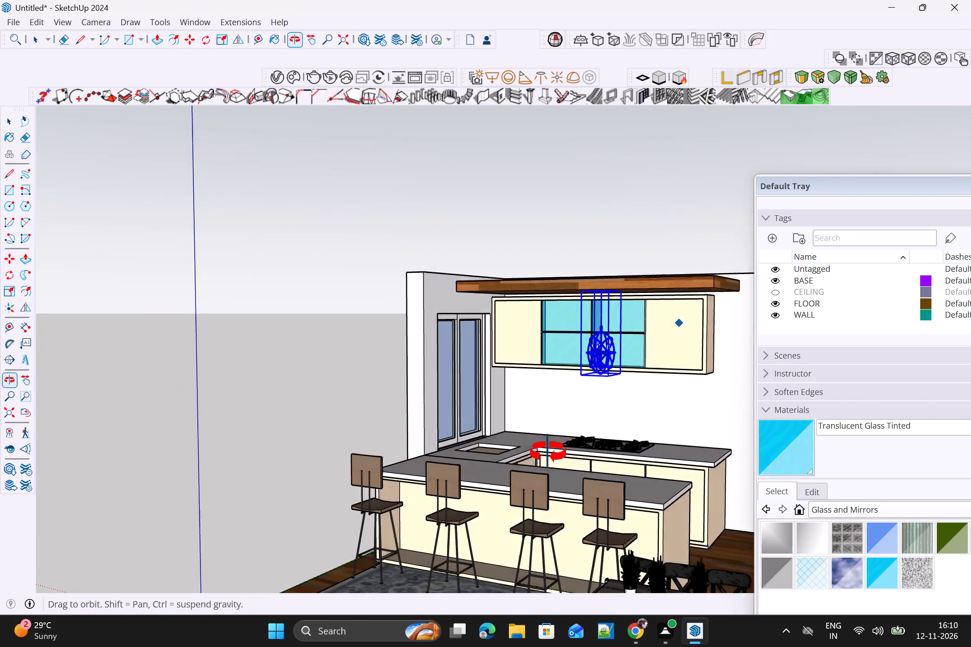
middle_drag(548, 452, 460, 492)
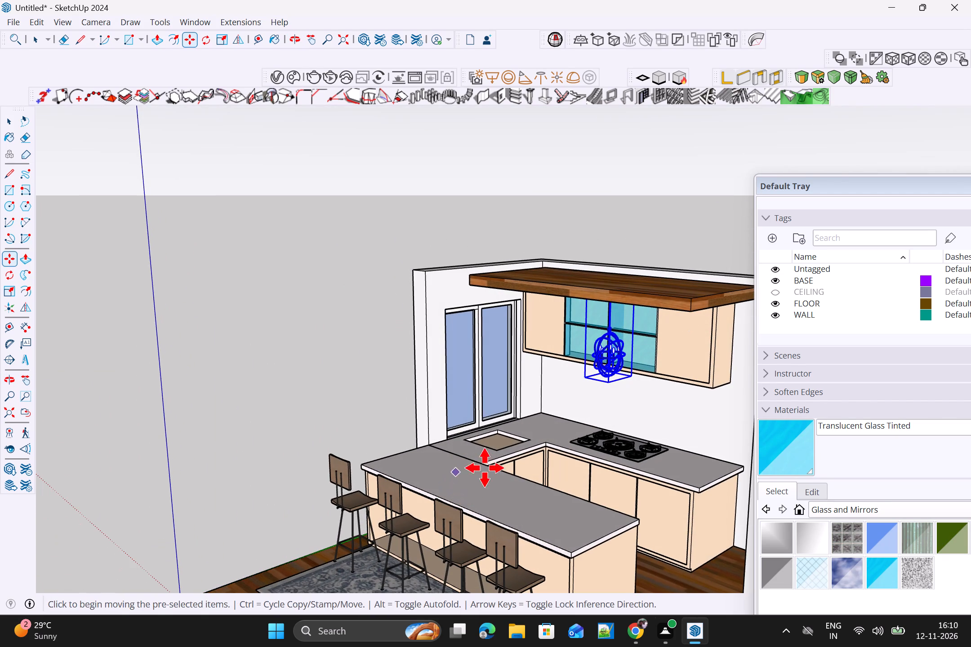
middle_drag(609, 386, 773, 387)
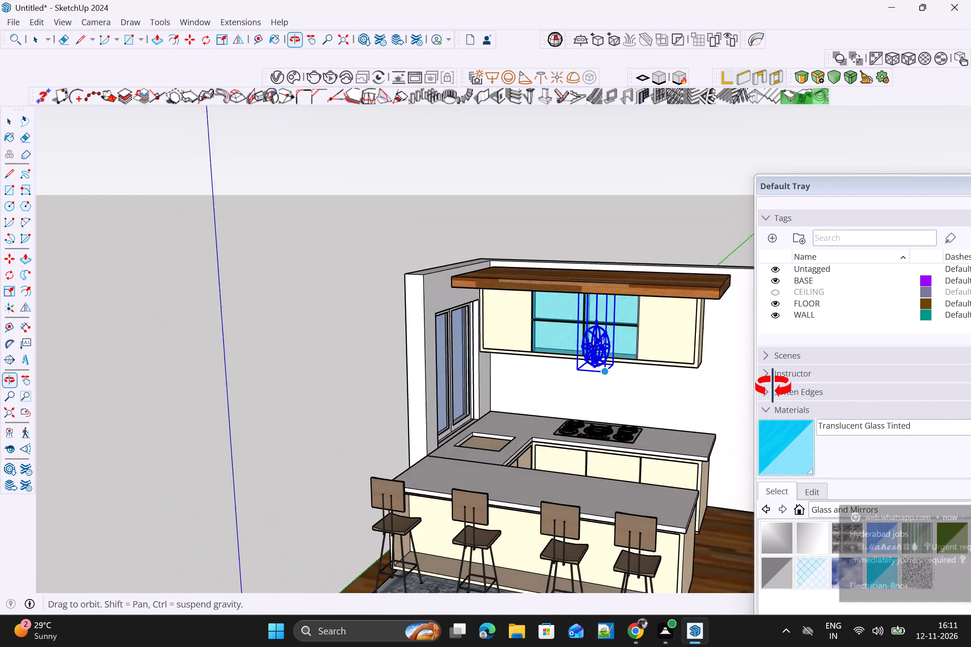
middle_drag(773, 387, 781, 387)
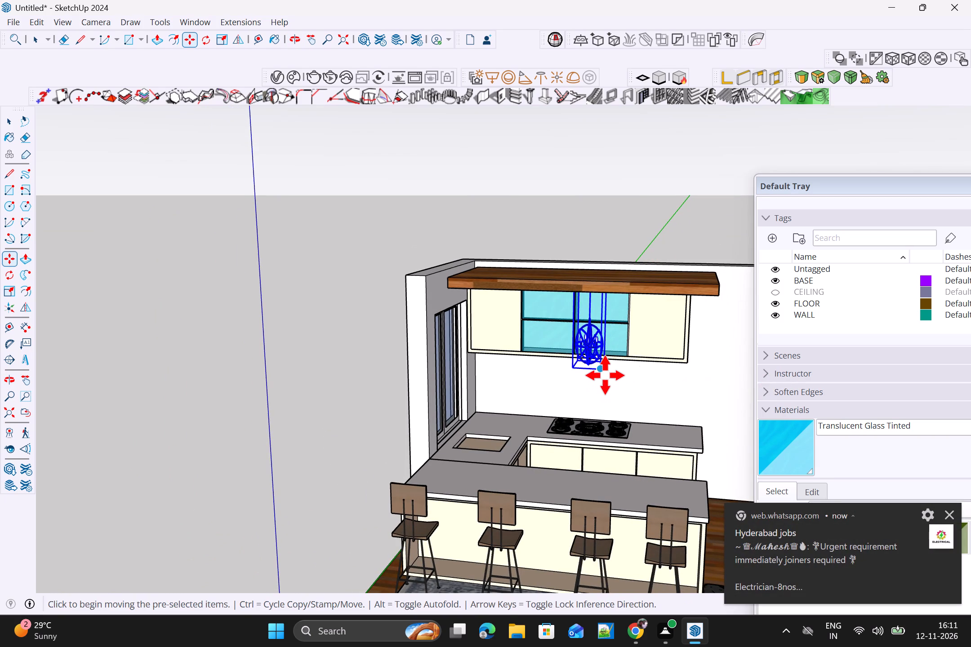
key(s)
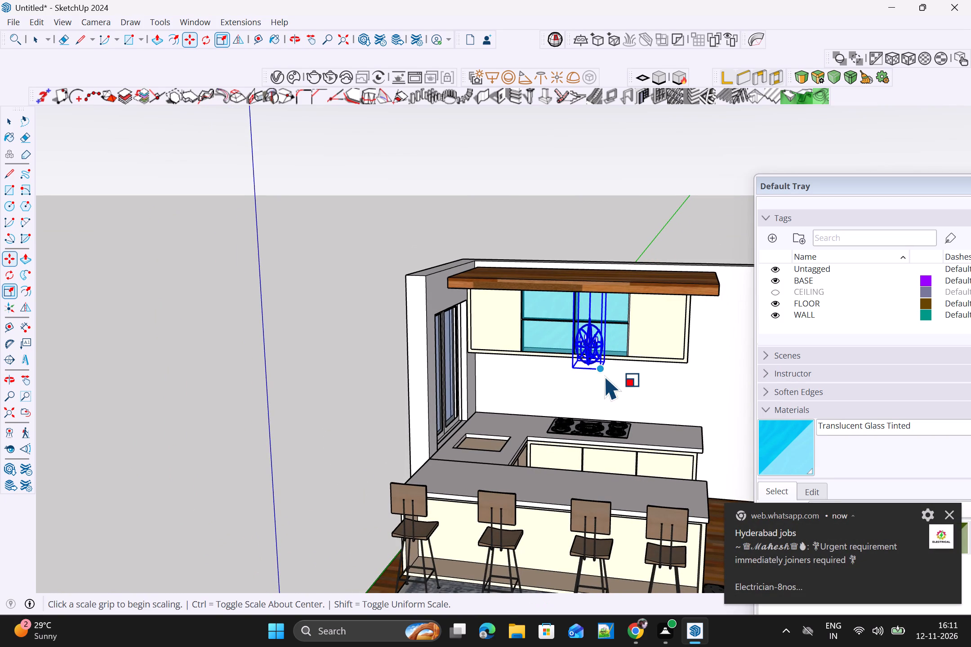
scroll(585, 369, up, 4)
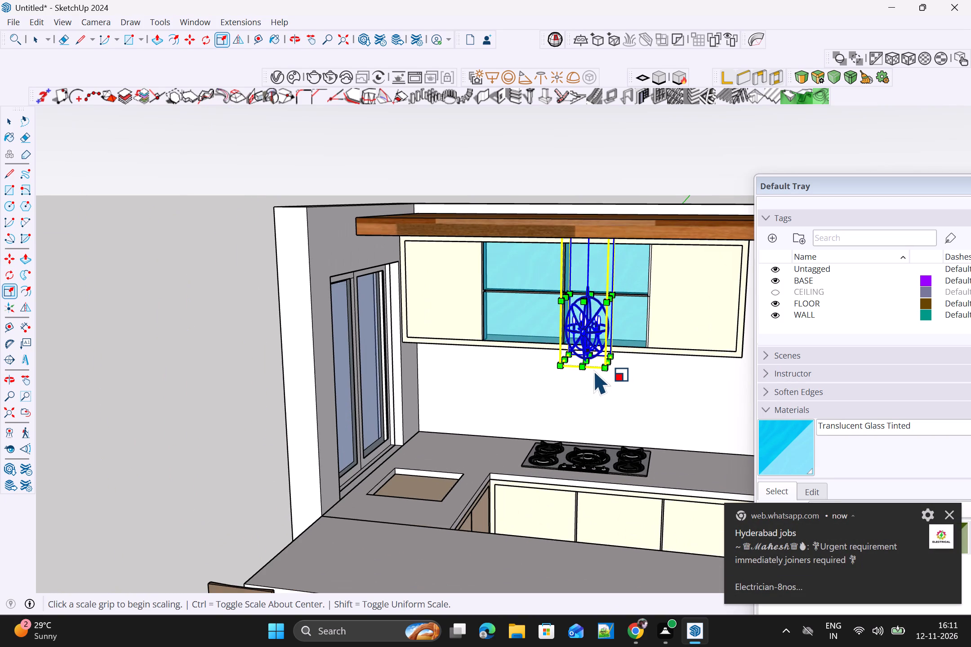
click(590, 363)
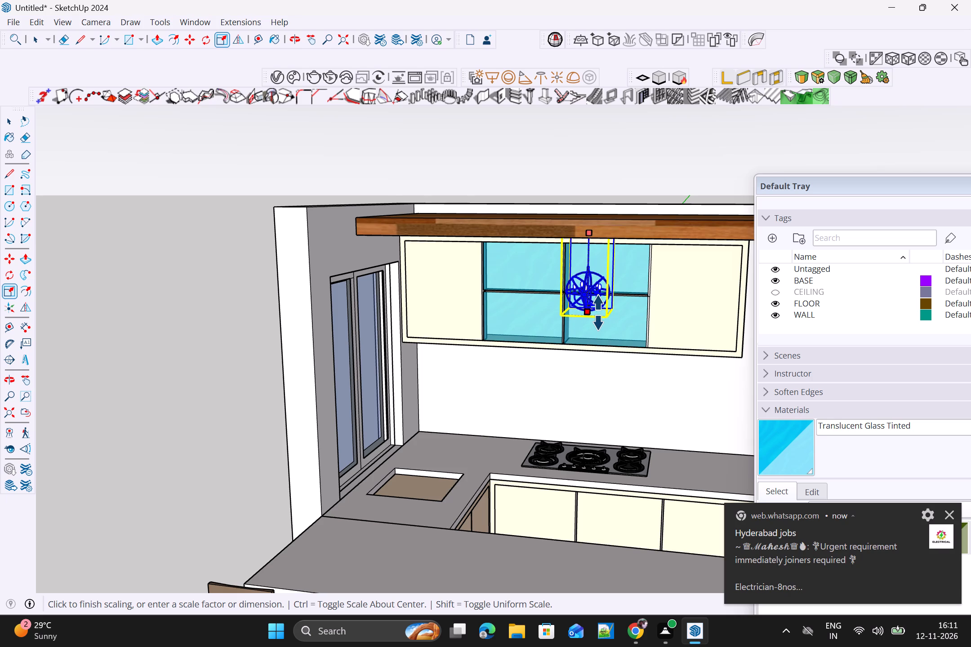
click(600, 309)
scroll(627, 362, down, 2)
key(space)
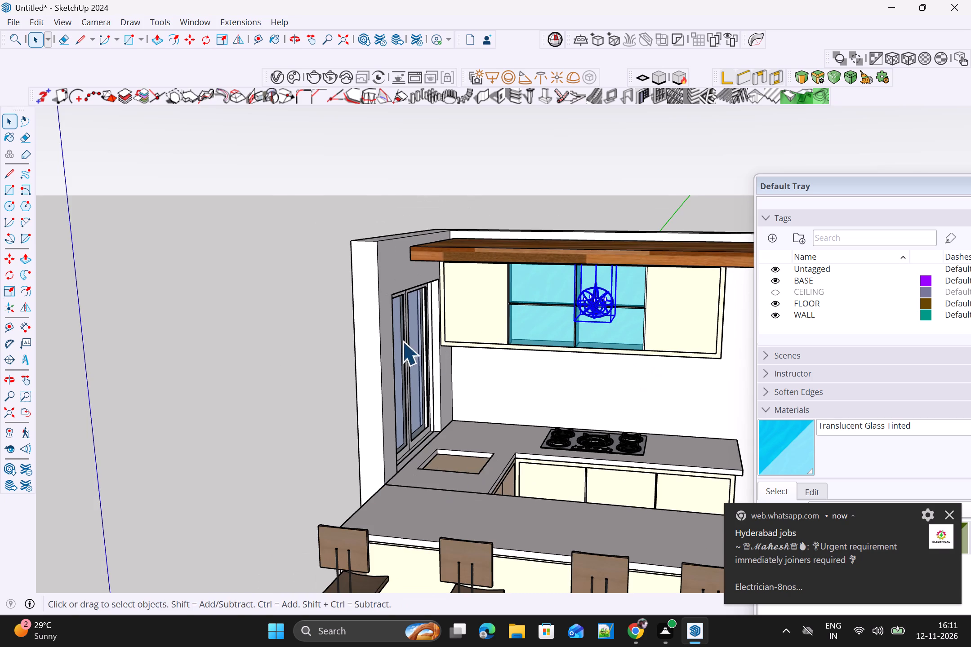
click(317, 326)
Examine the shortened pendant lamp, the overhead panel and the whole kitchen from several angles.
scroll(363, 344, down, 2)
middle_drag(598, 352, 371, 254)
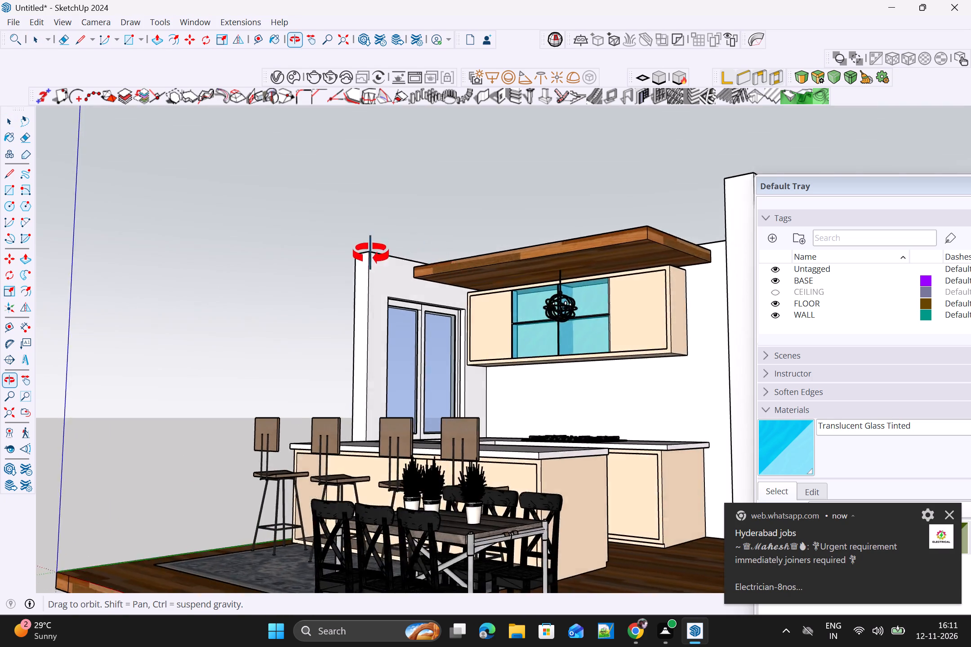
middle_drag(371, 254, 680, 359)
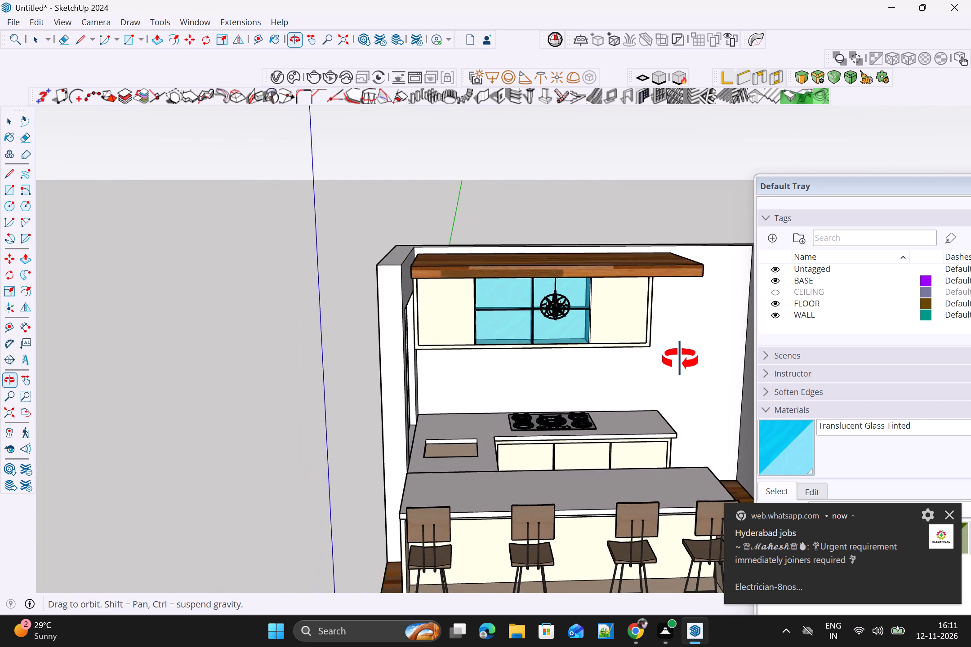
middle_drag(680, 359, 556, 327)
scroll(573, 298, up, 3)
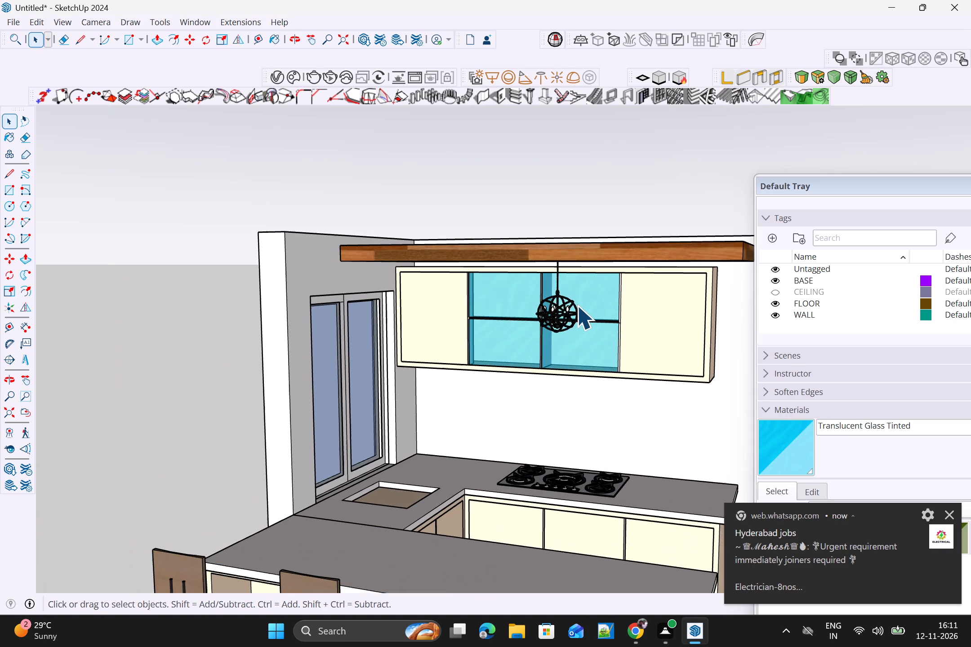
middle_drag(577, 306, 562, 258)
middle_drag(557, 249, 704, 292)
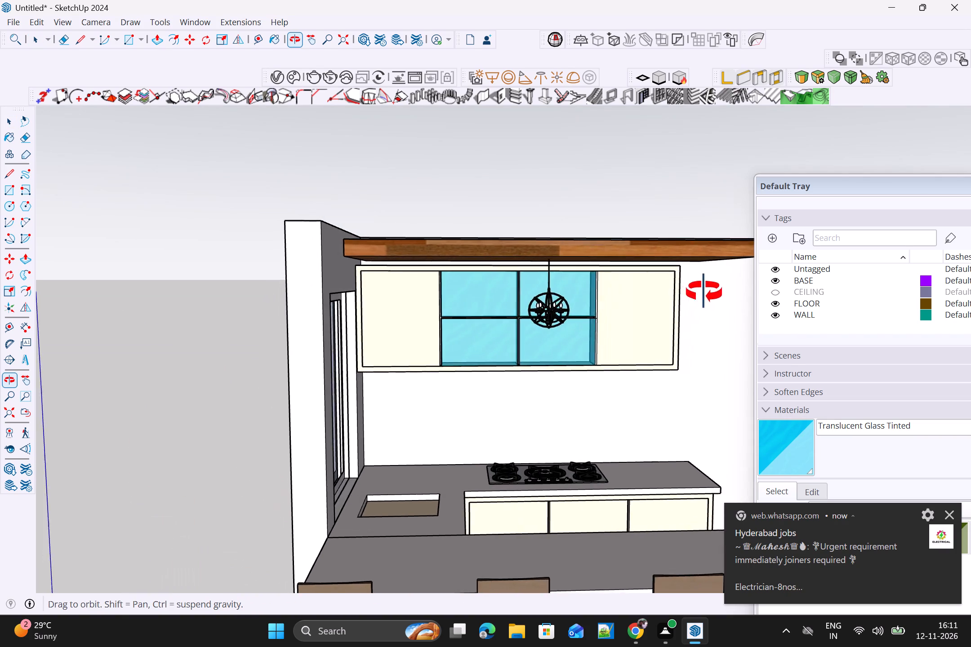
middle_drag(704, 292, 481, 255)
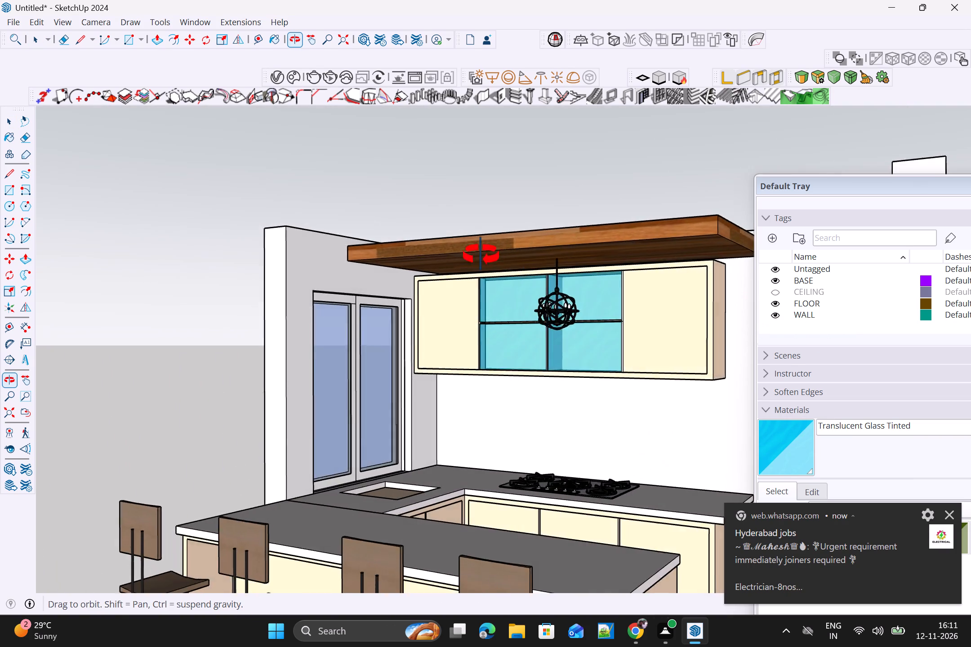
middle_drag(481, 255, 523, 385)
scroll(525, 367, down, 7)
middle_drag(553, 411, 584, 348)
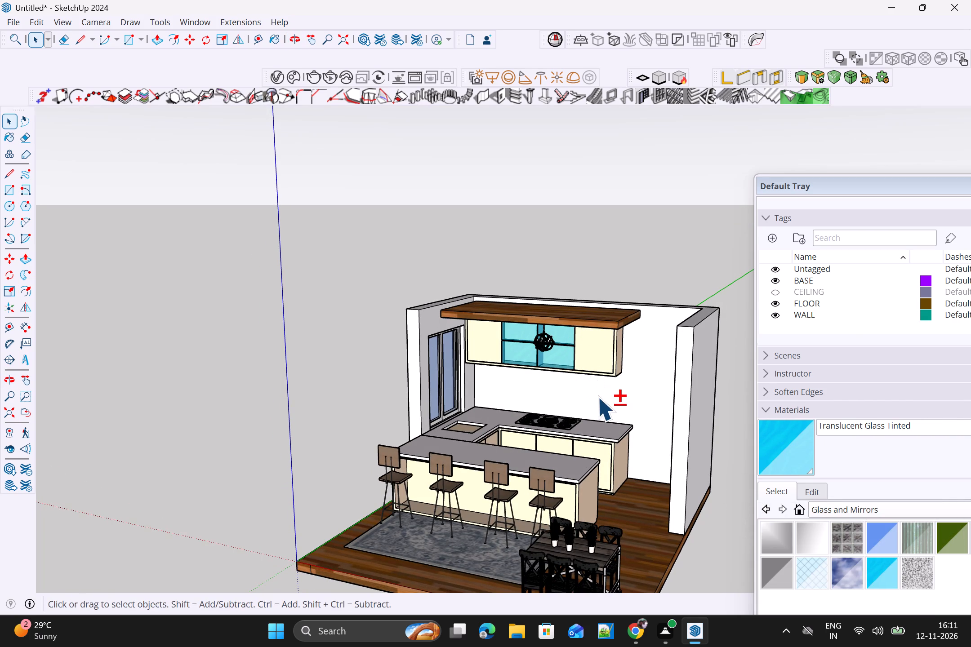
shift+middle_drag(599, 381, 588, 332)
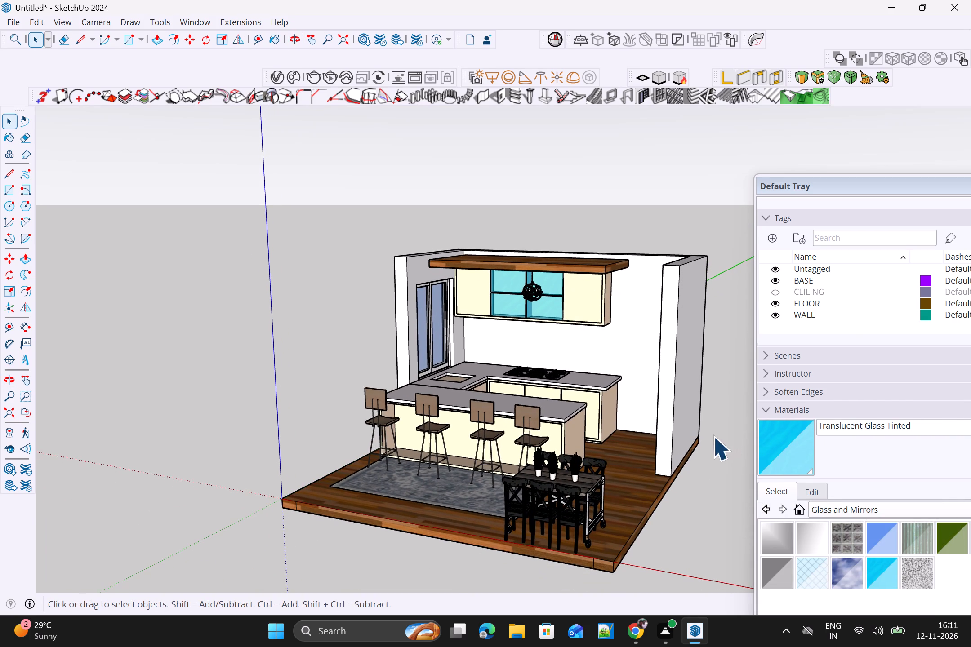
scroll(708, 440, up, 2)
click(717, 485)
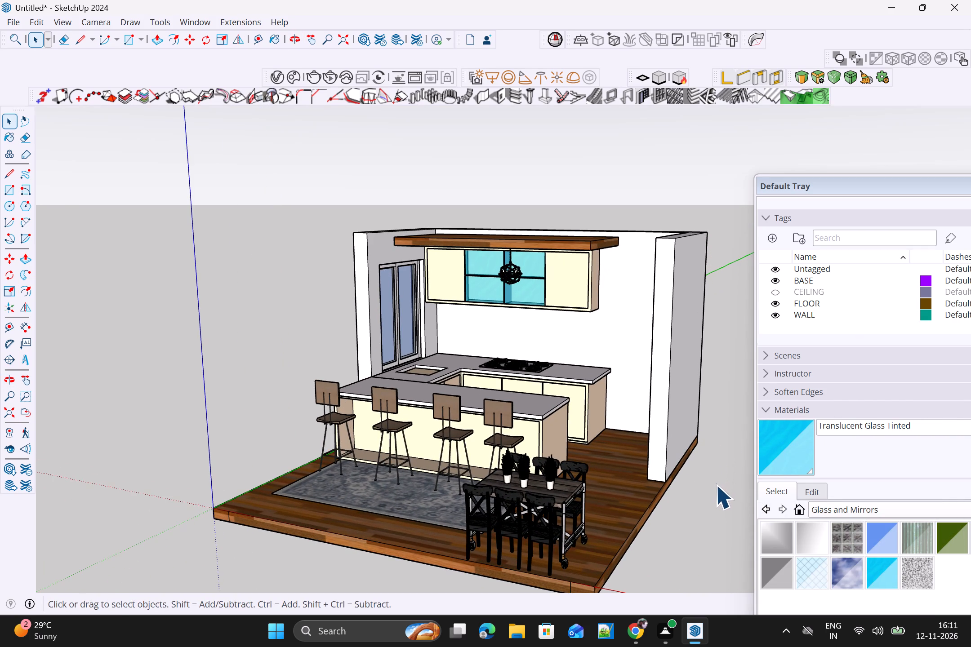
scroll(714, 484, up, 3)
middle_drag(714, 487, 550, 552)
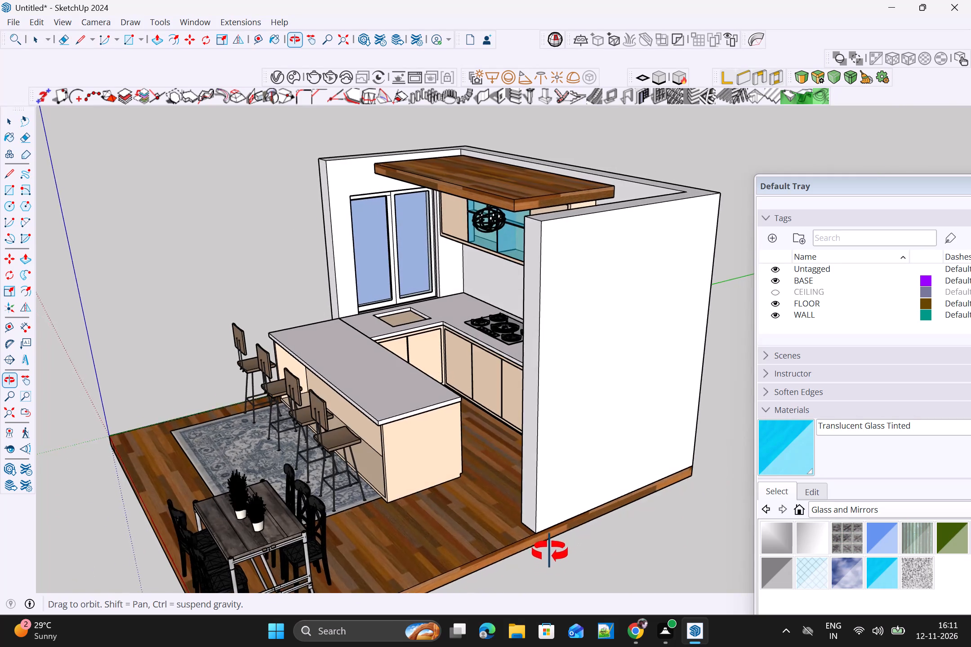
middle_drag(550, 552, 712, 543)
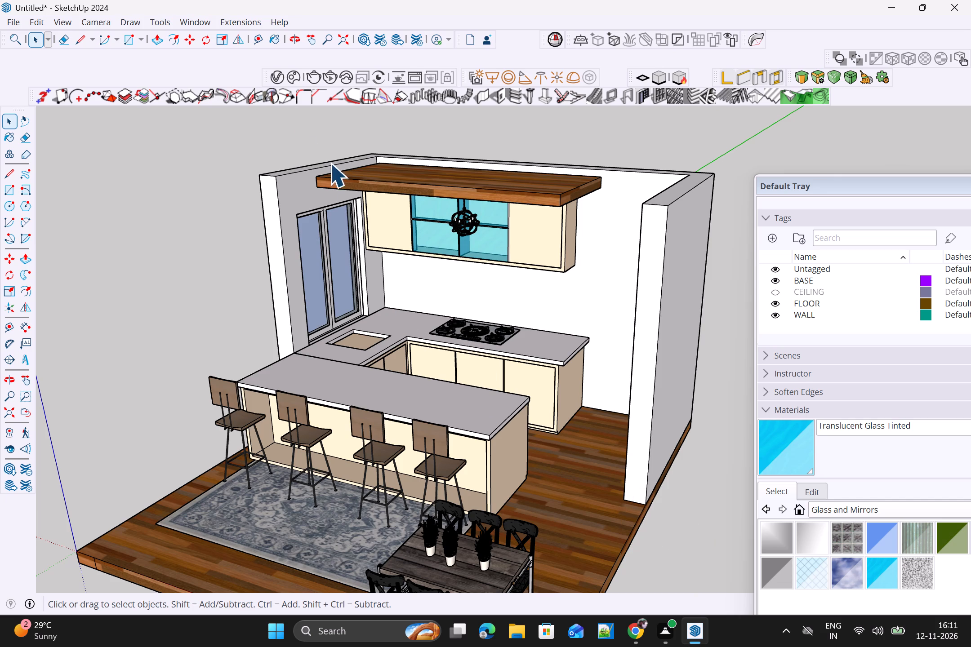
Search the 3D Warehouse models for SINK.
click(200, 25)
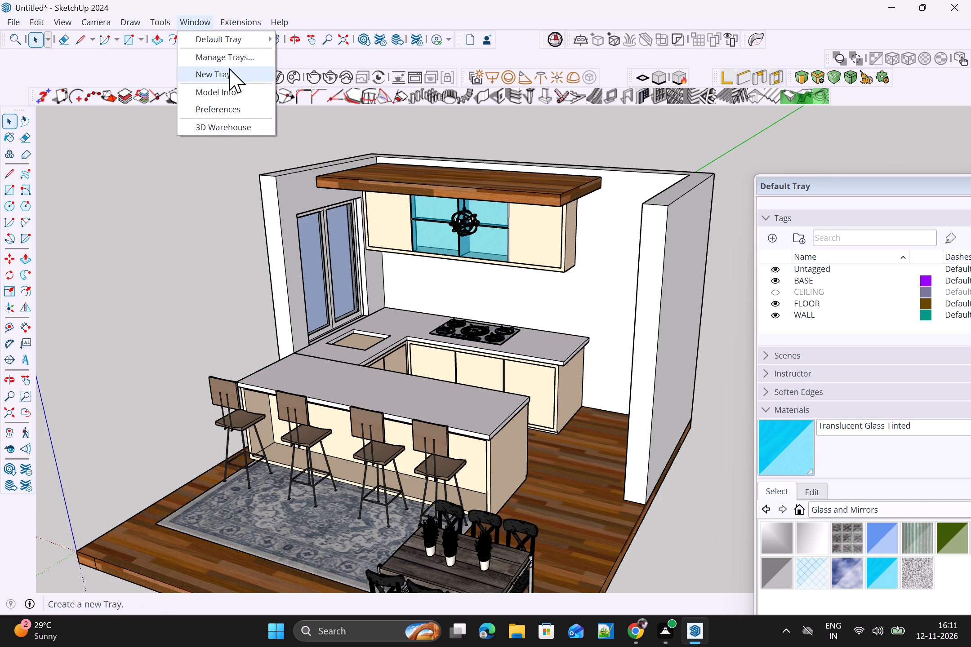
click(222, 129)
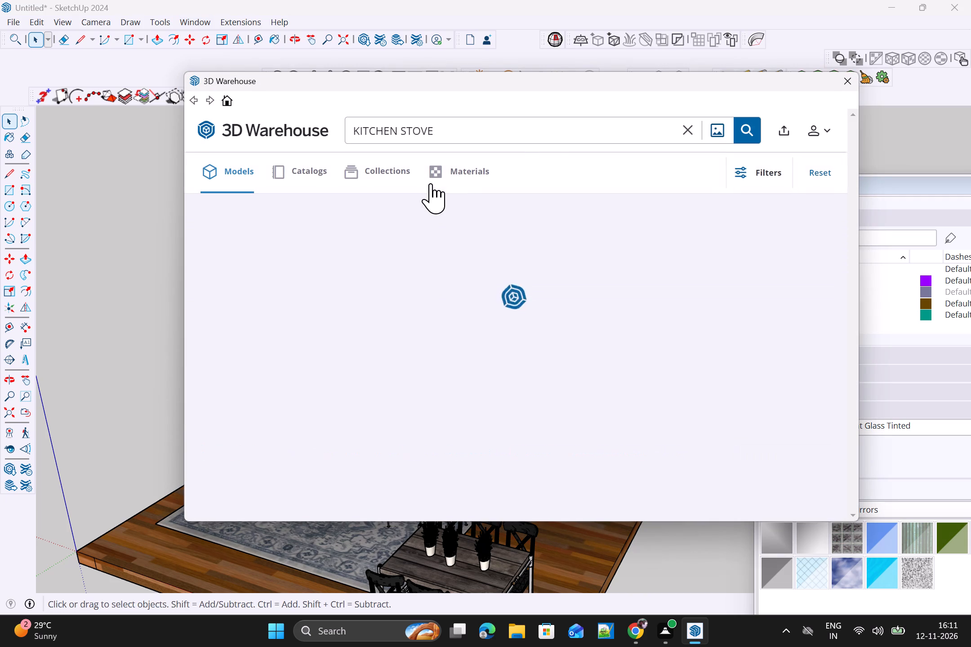
click(684, 128)
click(594, 133)
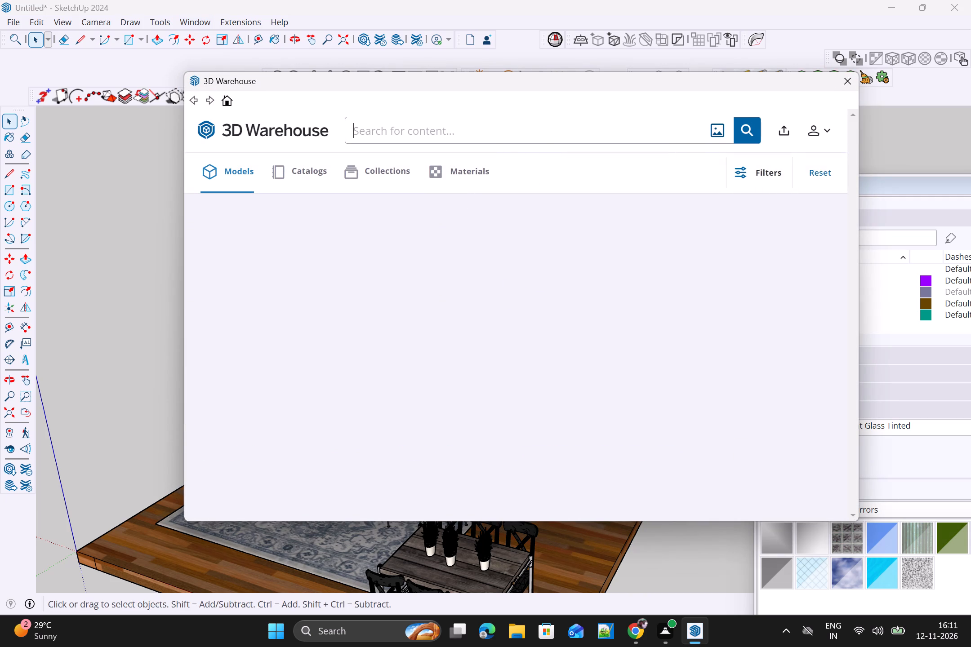
text(SINK)
key(Return)
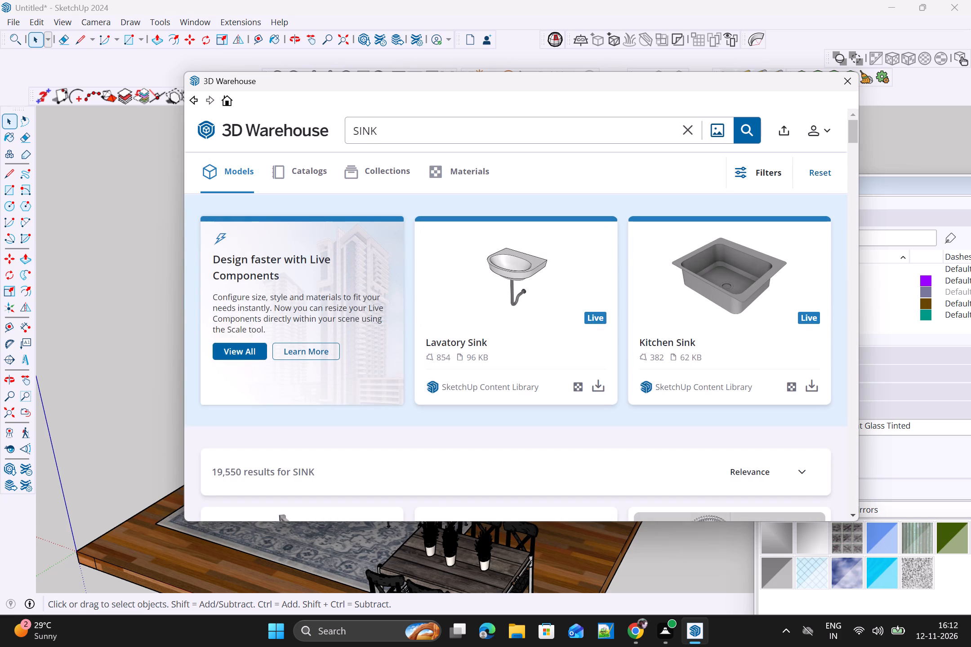
Browse the sink results and load the black Sink with drainboard and tall faucet (1.9 MB) directly into the model.
scroll(603, 316, down, 1)
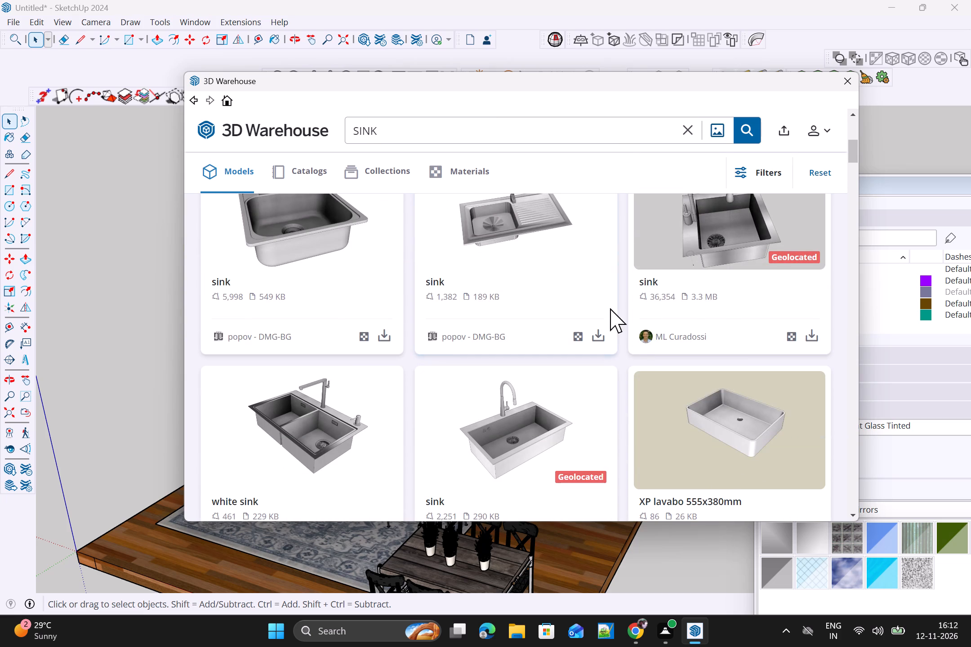
scroll(684, 332, down, 1)
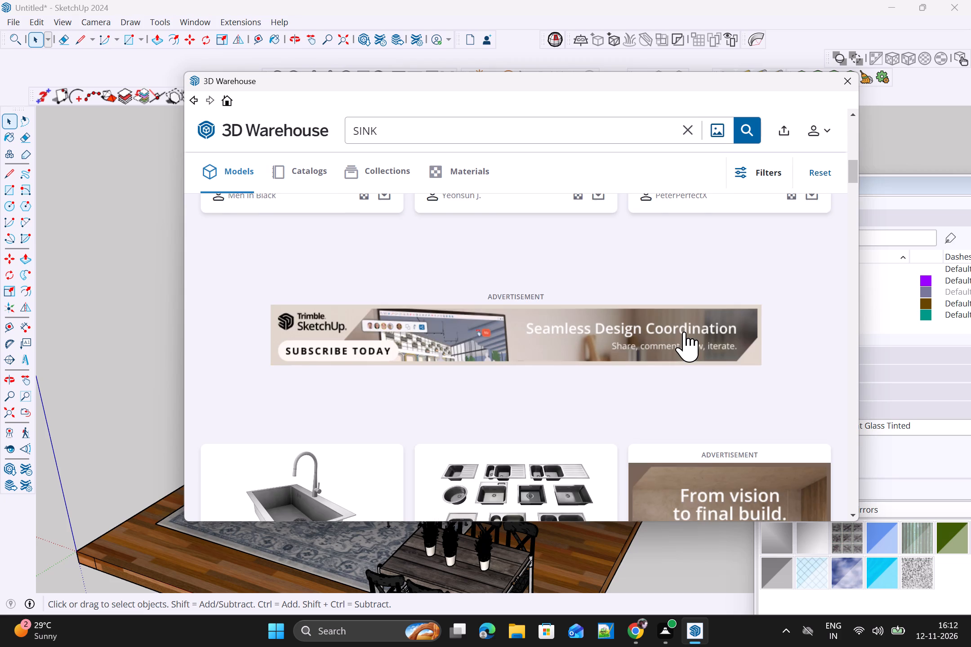
scroll(684, 332, up, 2)
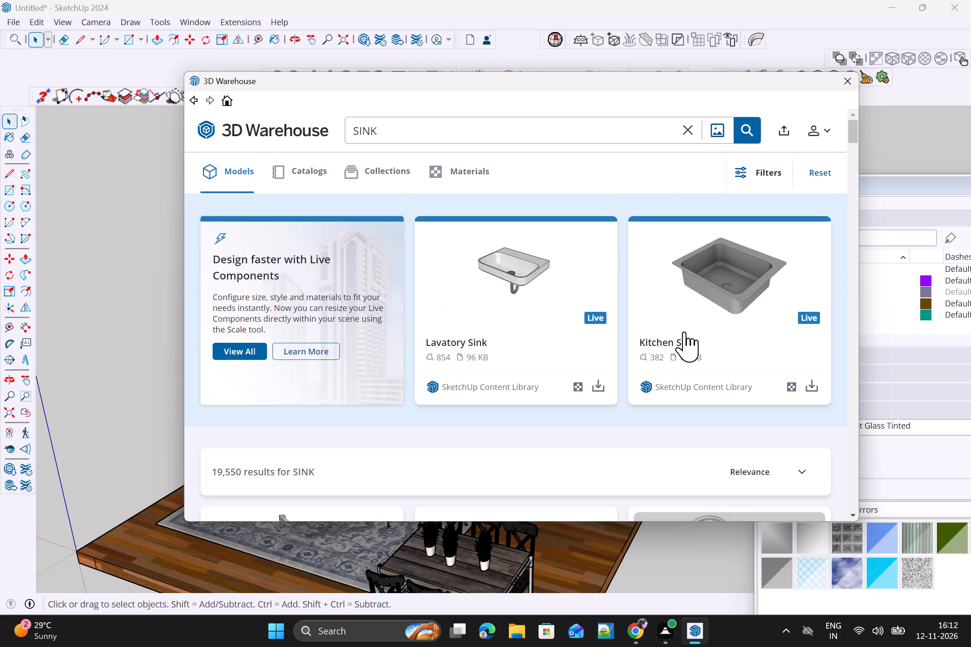
scroll(684, 332, down, 2)
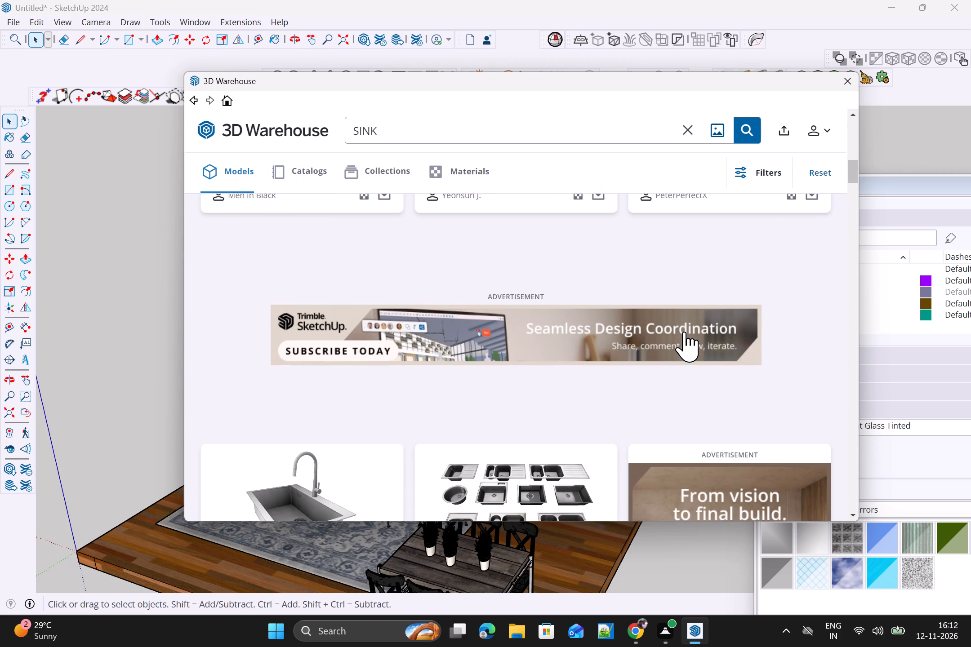
scroll(684, 332, down, 1)
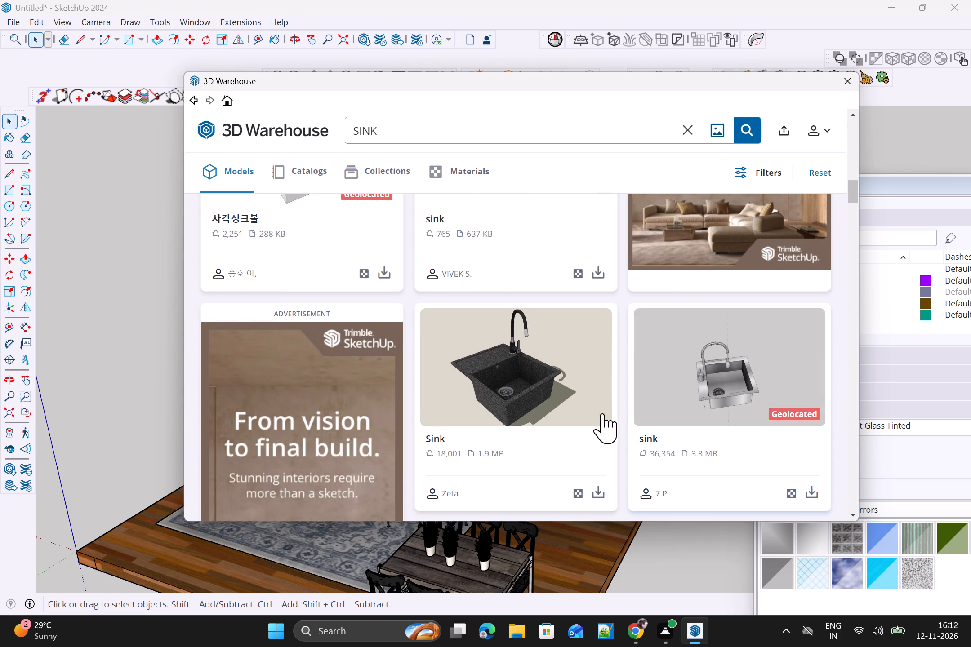
click(605, 490)
scroll(629, 412, down, 3)
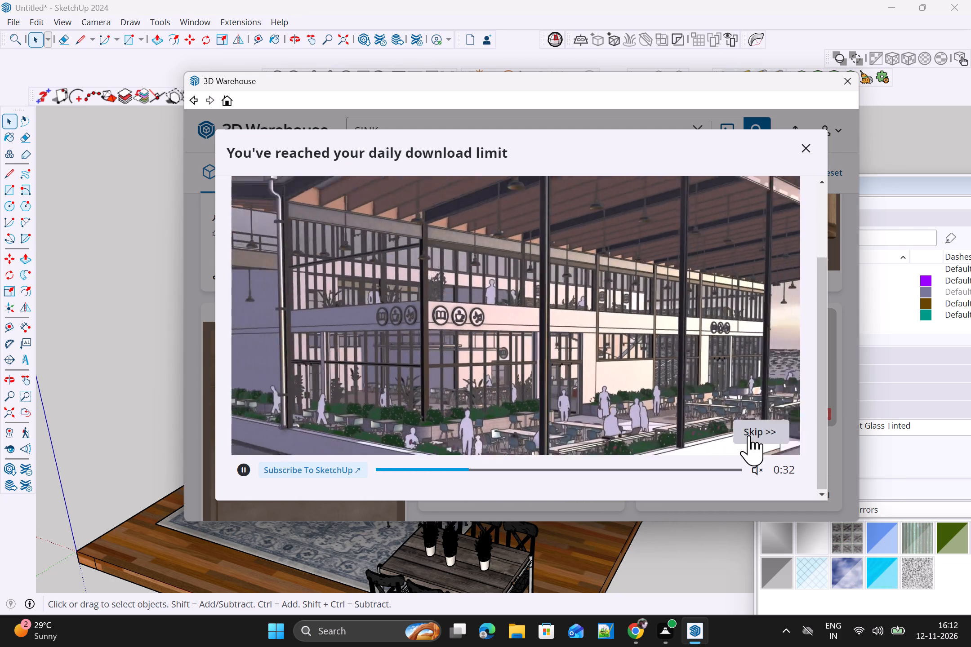
click(546, 382)
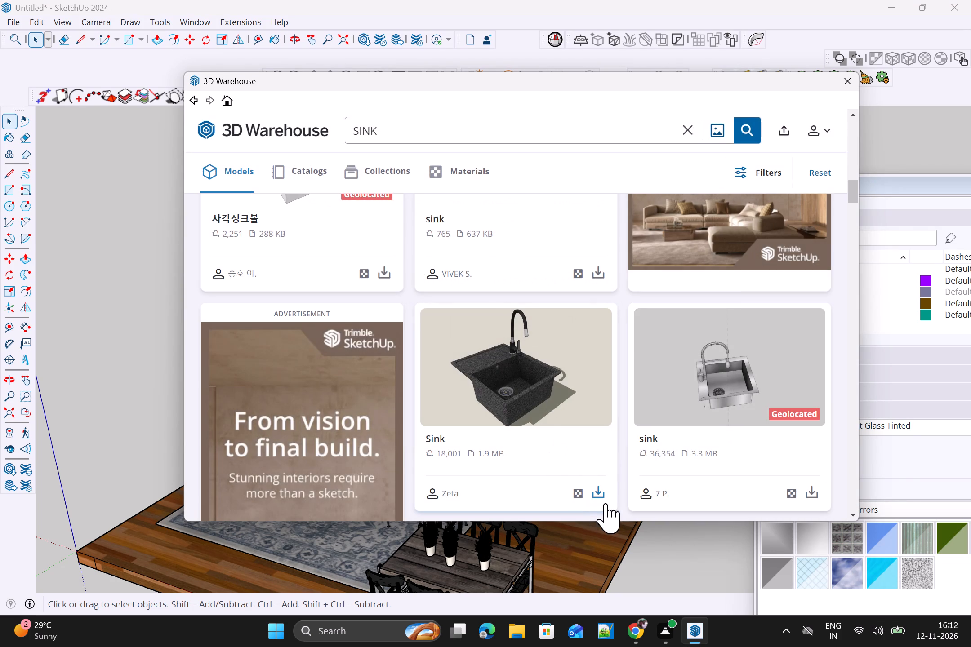
click(606, 497)
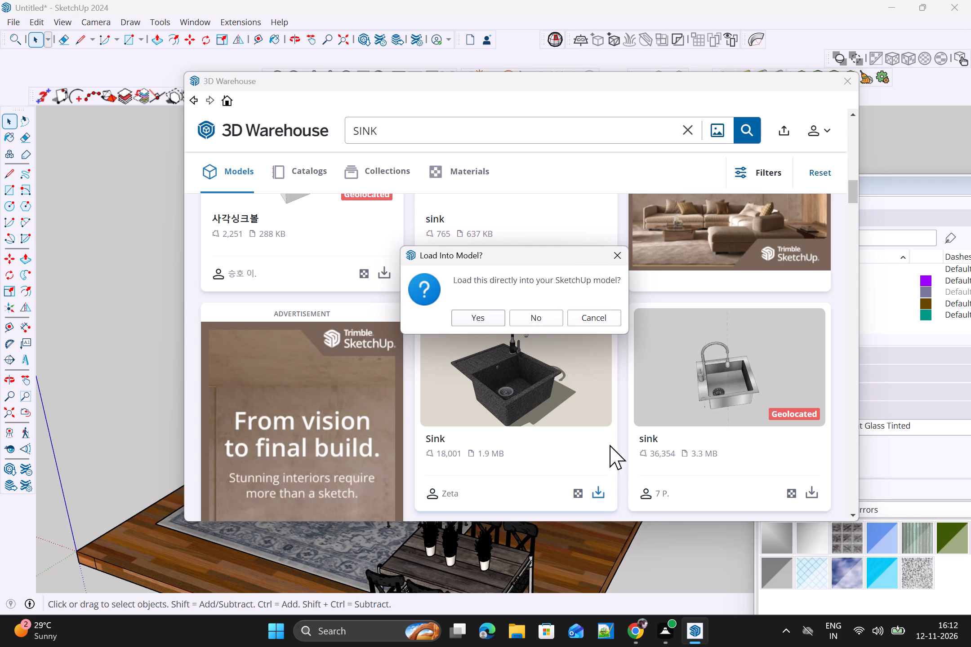
click(494, 323)
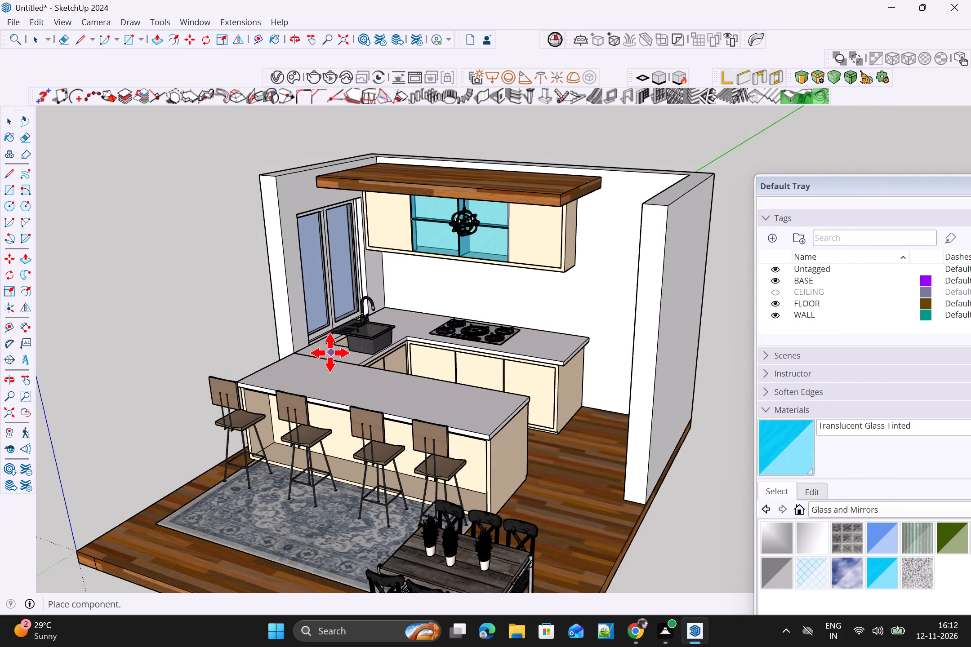
Place the black sink over the countertop's sink opening and move it by its lower front corner onto the opening's corner.
scroll(326, 354, up, 12)
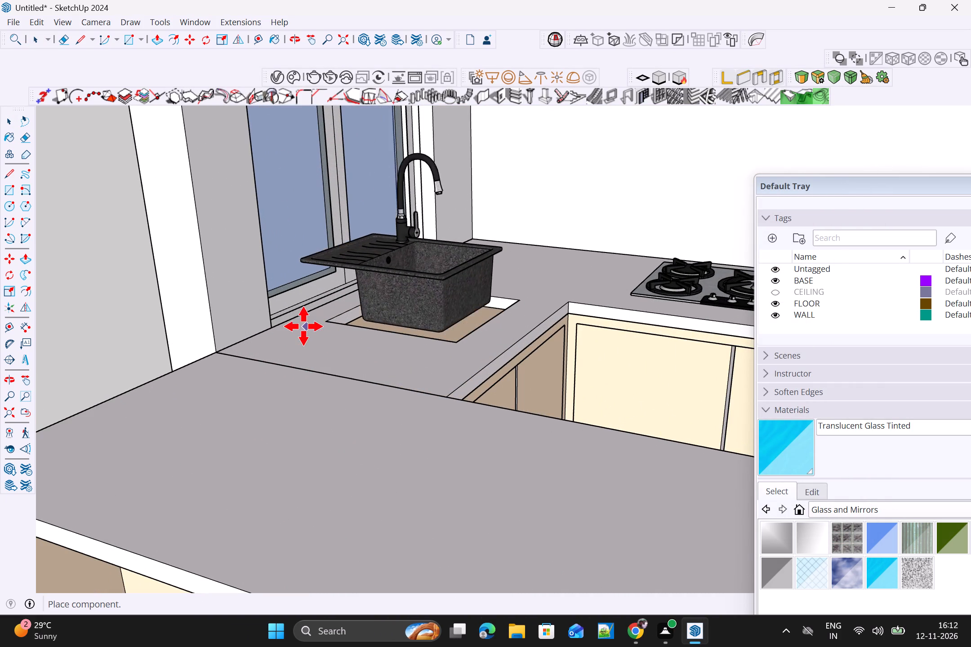
click(316, 337)
scroll(499, 335, up, 1)
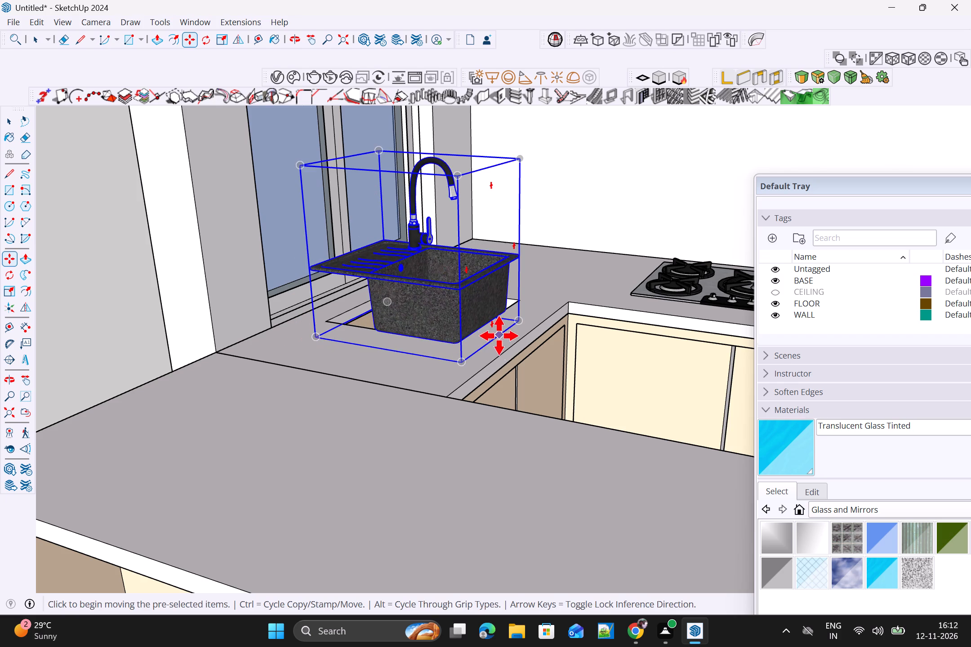
key(m)
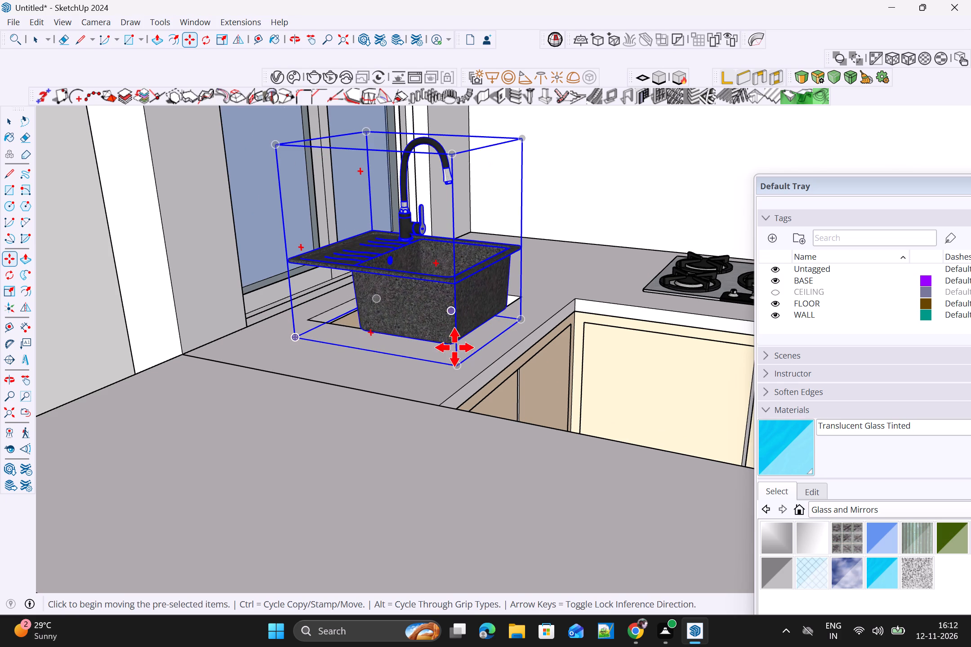
click(460, 367)
click(459, 348)
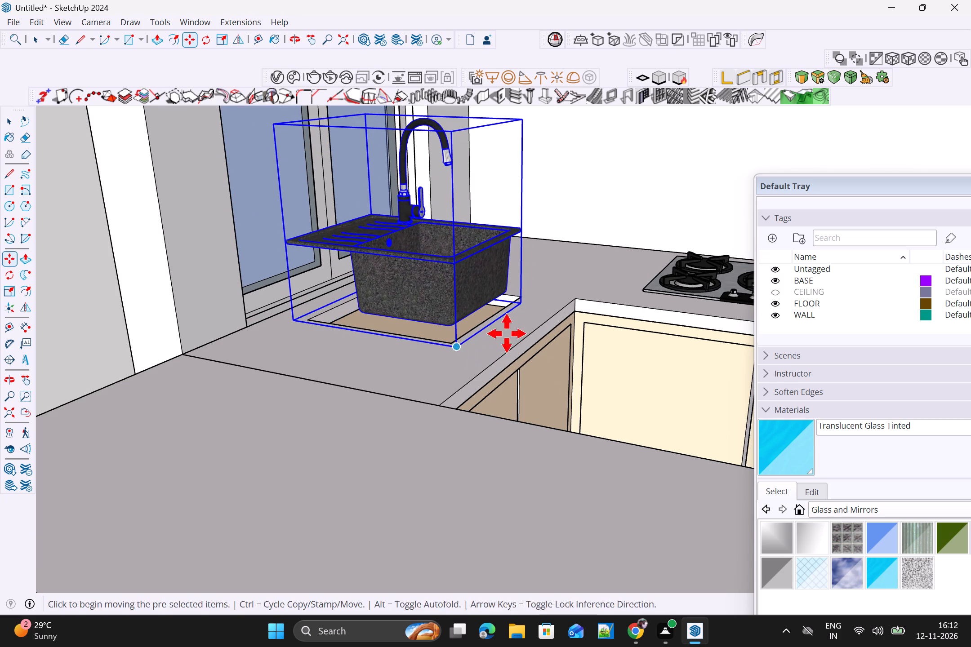
Move the black sink by its front rim corner across the countertop toward the front edge of the sink opening.
middle_drag(542, 338, 382, 380)
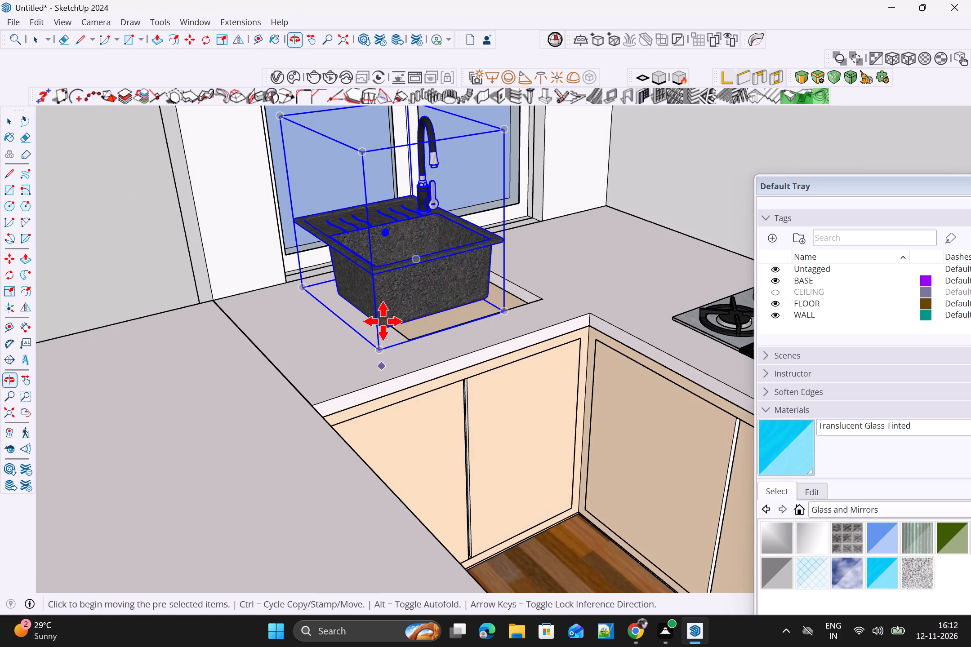
click(371, 270)
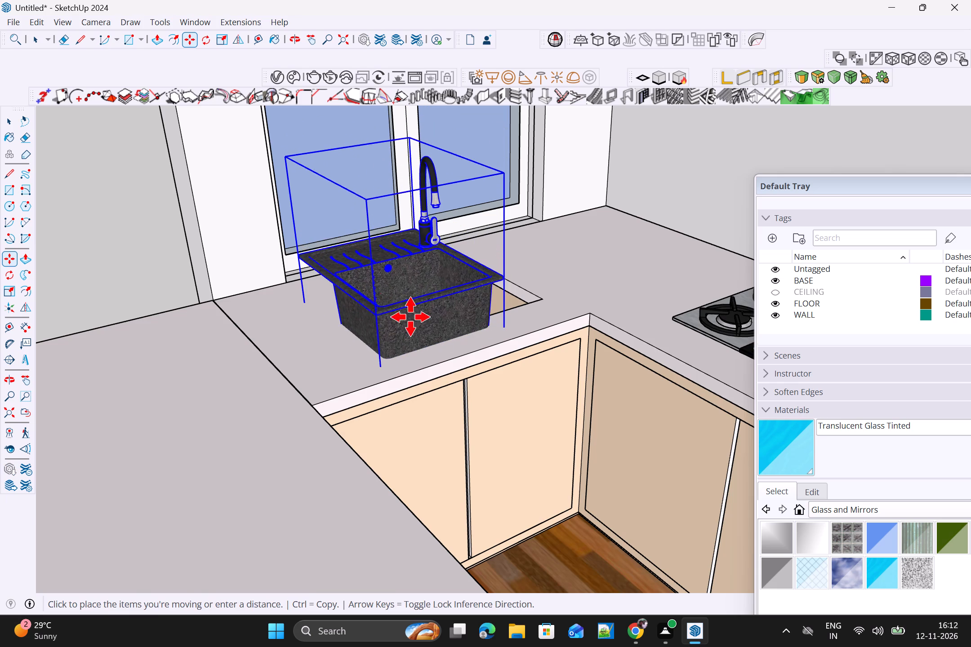
middle_drag(434, 317, 445, 317)
middle_drag(450, 315, 452, 293)
scroll(437, 279, up, 3)
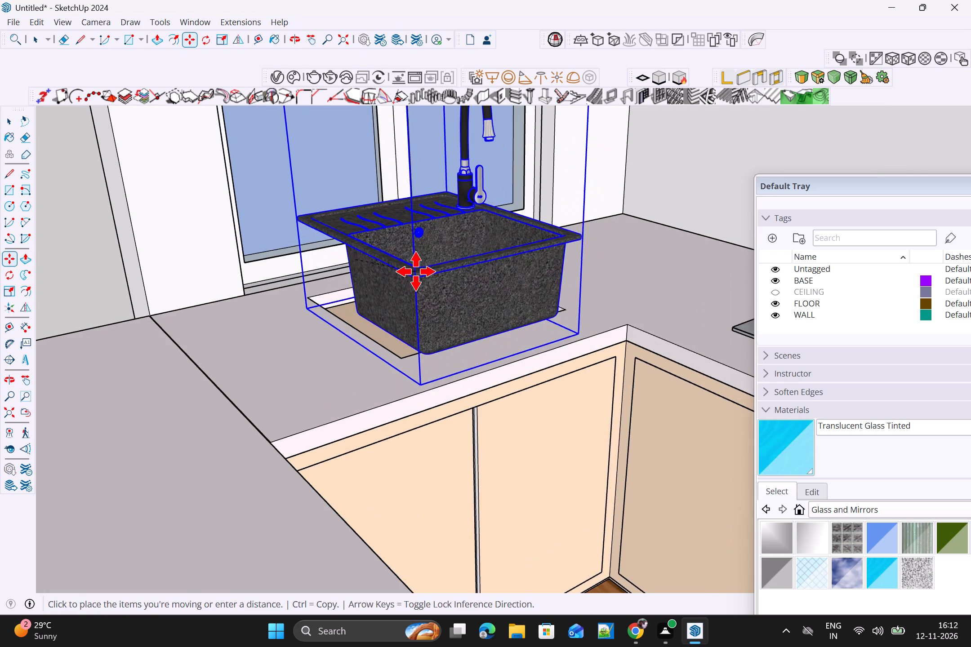
click(403, 269)
Slide the sink sideways along the countertop toward the hob so that it covers the sink opening.
middle_drag(490, 313, 258, 378)
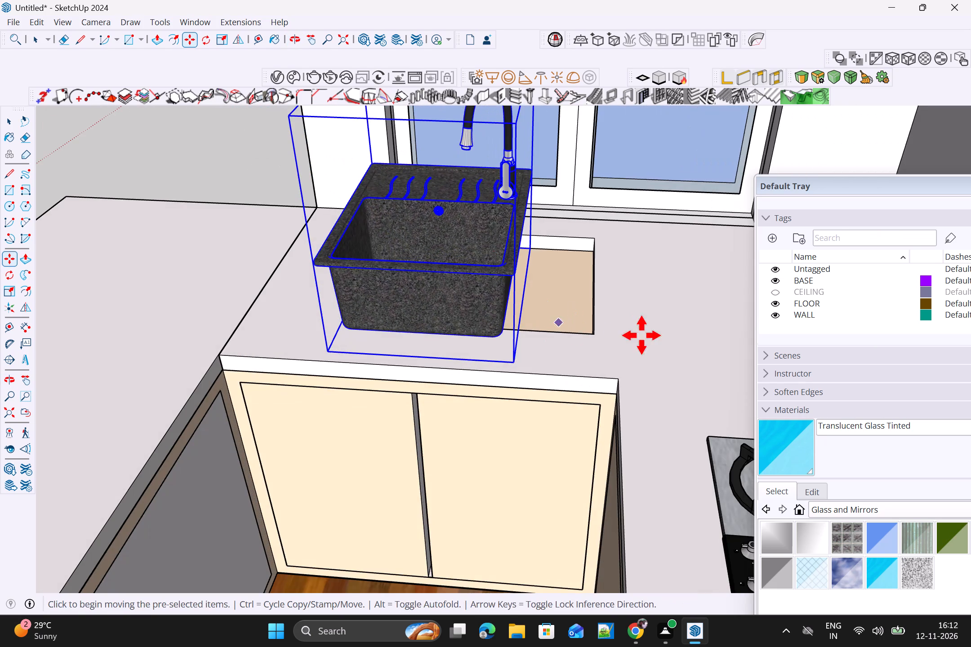
scroll(634, 283, down, 3)
middle_click(500, 303)
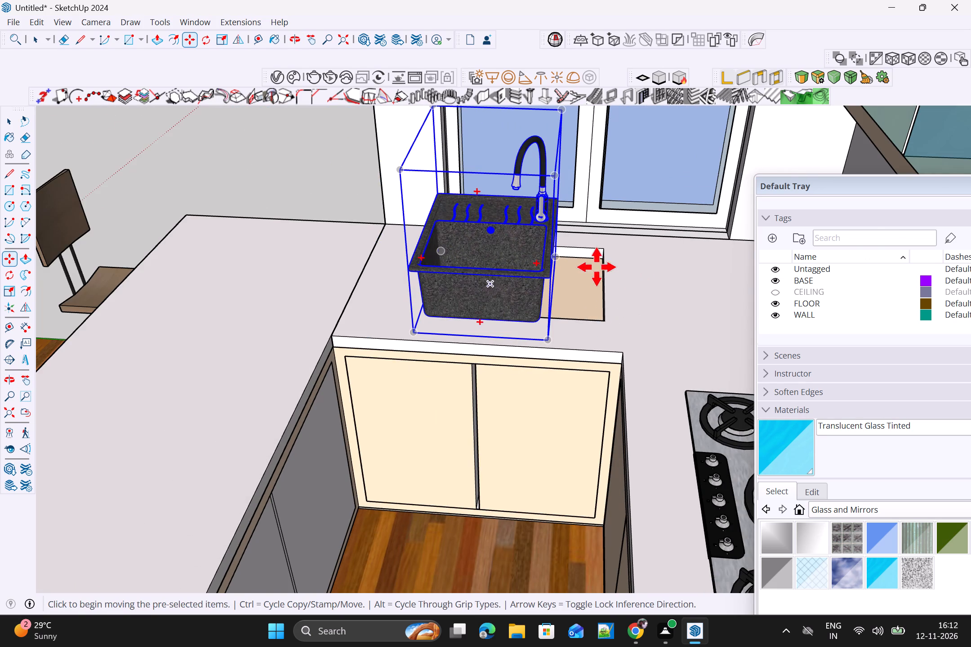
scroll(597, 267, down, 4)
middle_drag(548, 307, 499, 296)
scroll(594, 255, up, 5)
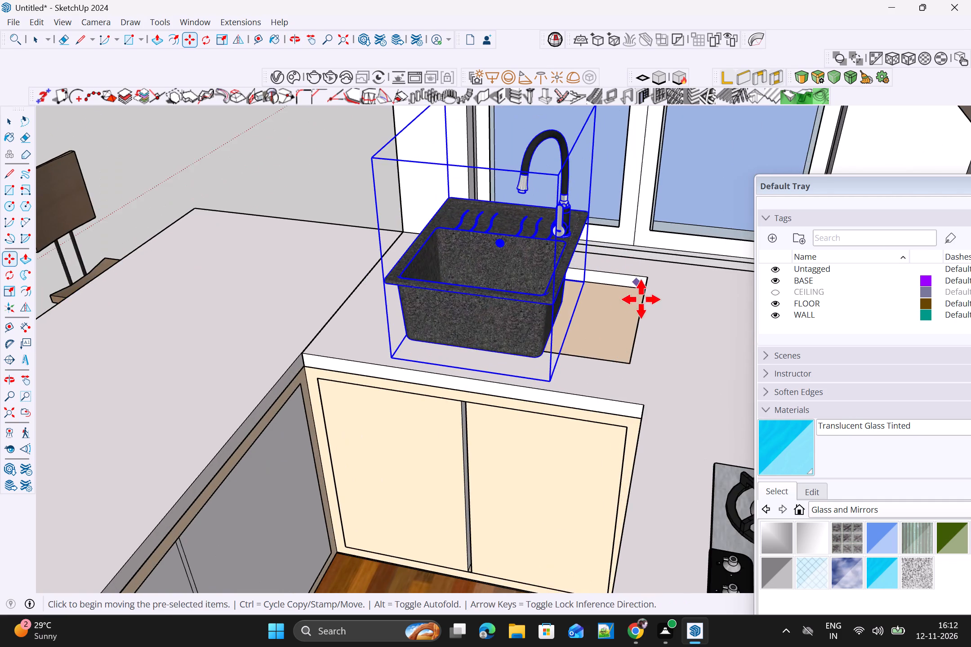
middle_drag(641, 300, 567, 336)
drag(503, 328, 516, 327)
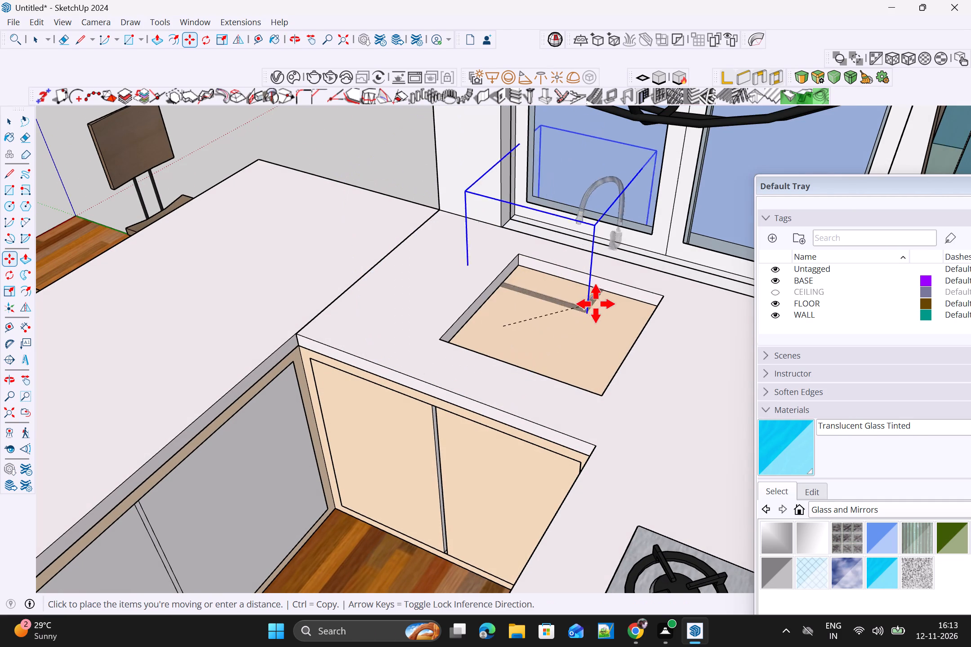
click(592, 361)
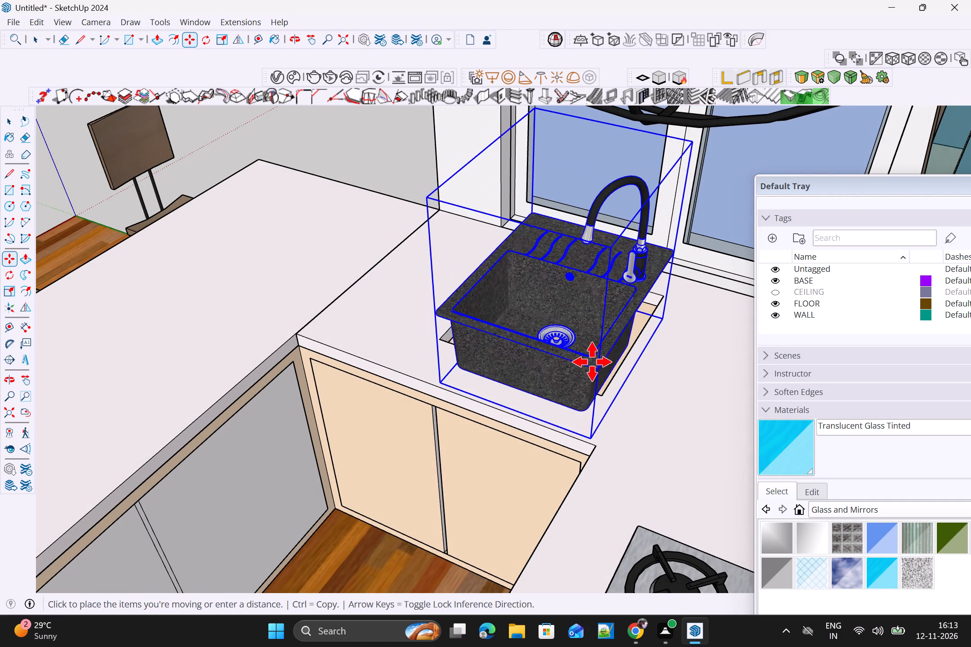
Shift the sink back over the opening, bringing it toward the window and the peninsula side of the counter.
middle_drag(619, 370, 714, 363)
scroll(574, 359, up, 2)
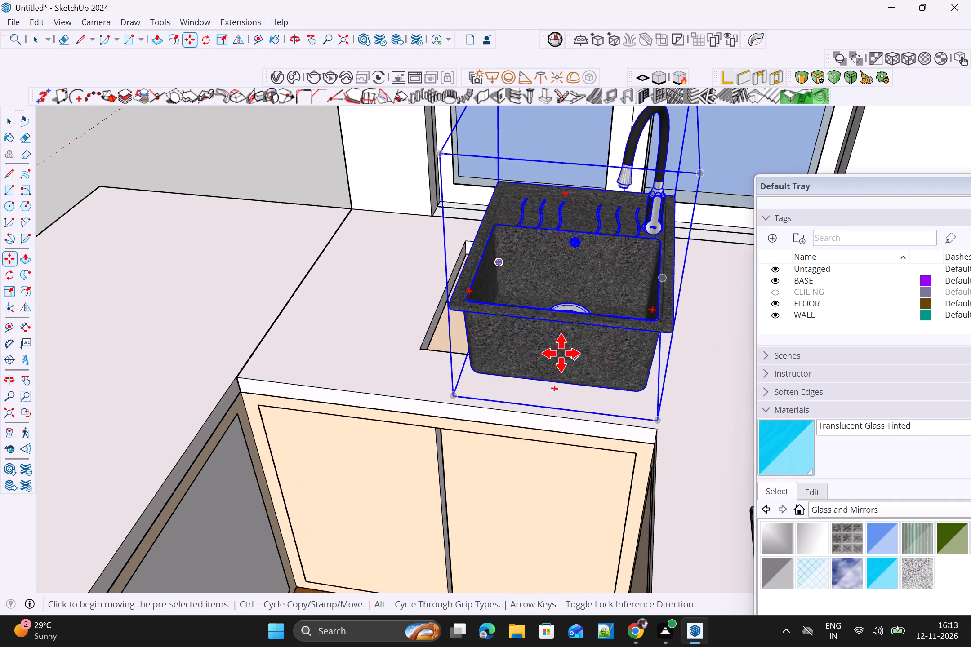
middle_drag(561, 355, 779, 368)
middle_drag(646, 312, 754, 315)
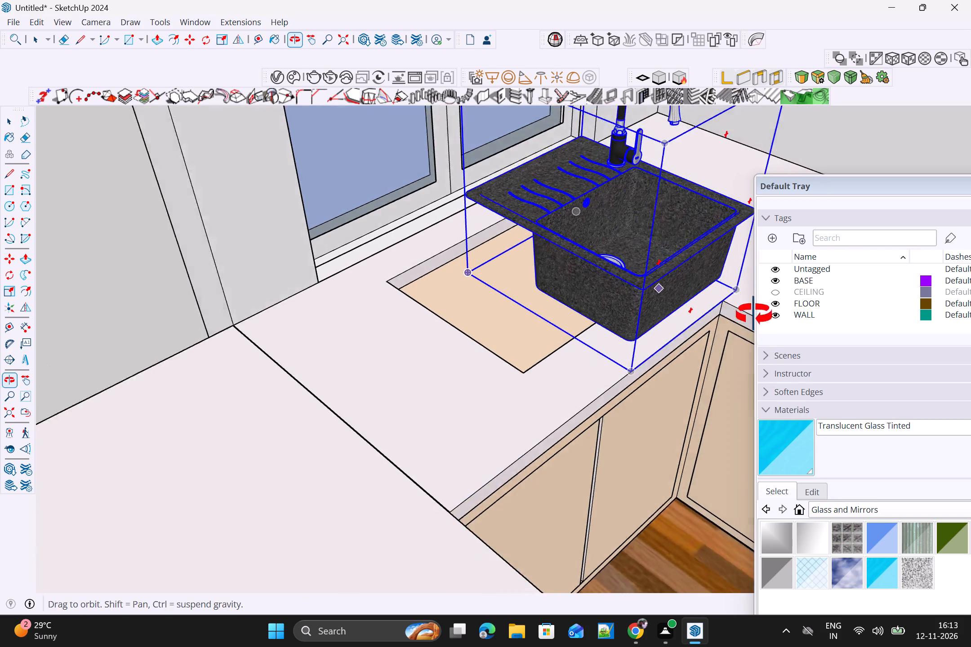
middle_drag(754, 315, 814, 305)
drag(657, 260, 652, 261)
click(544, 282)
middle_drag(521, 303, 641, 293)
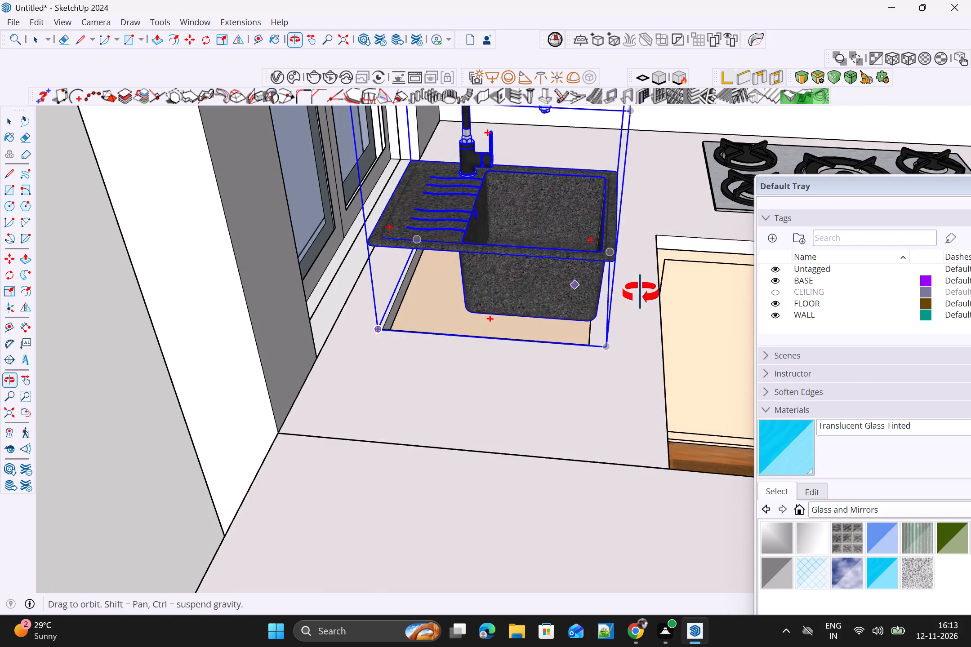
middle_drag(641, 293, 644, 287)
drag(601, 345, 581, 351)
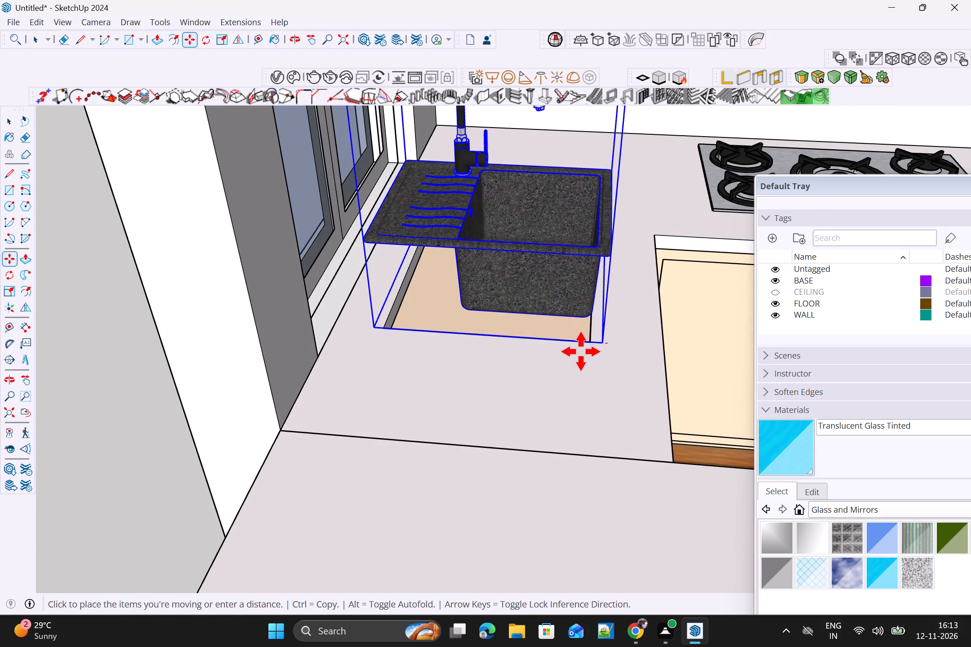
drag(581, 351, 585, 351)
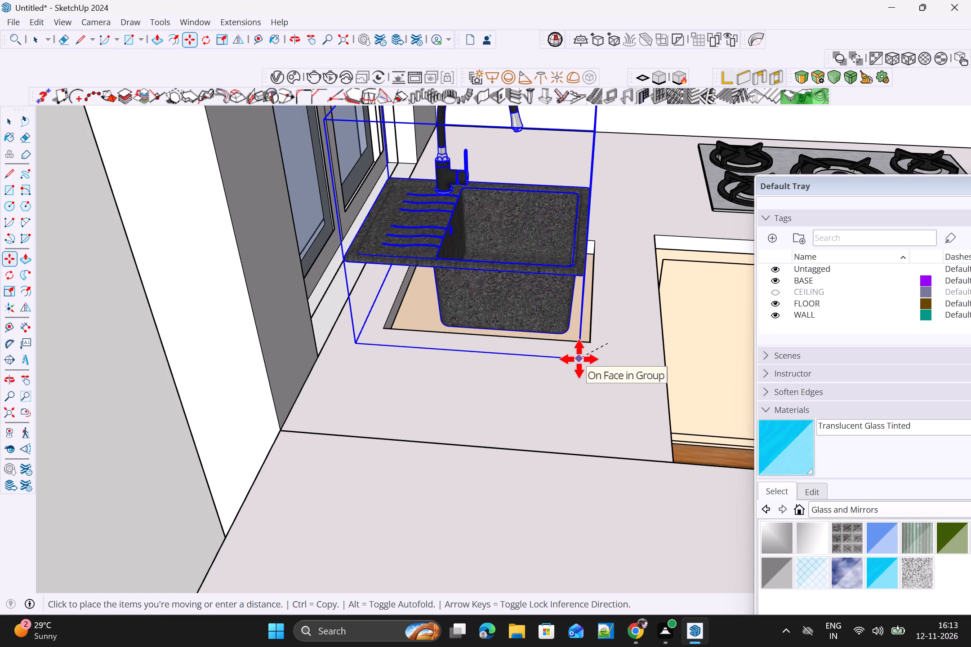
click(579, 359)
Nudge the sink slightly away from the window, toward the cabinet front, in small moves.
scroll(588, 265, down, 3)
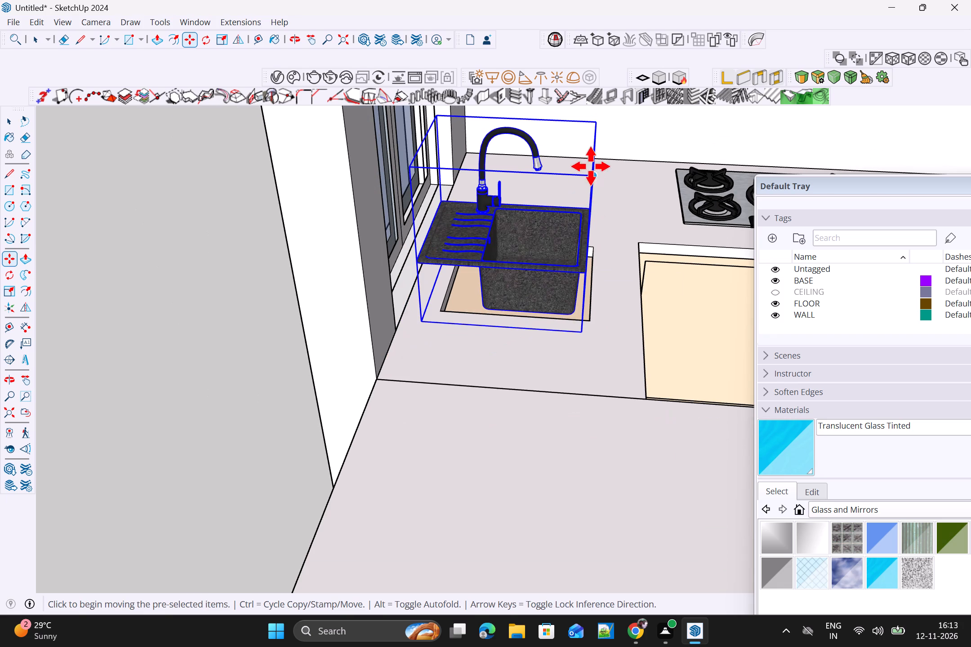
click(594, 178)
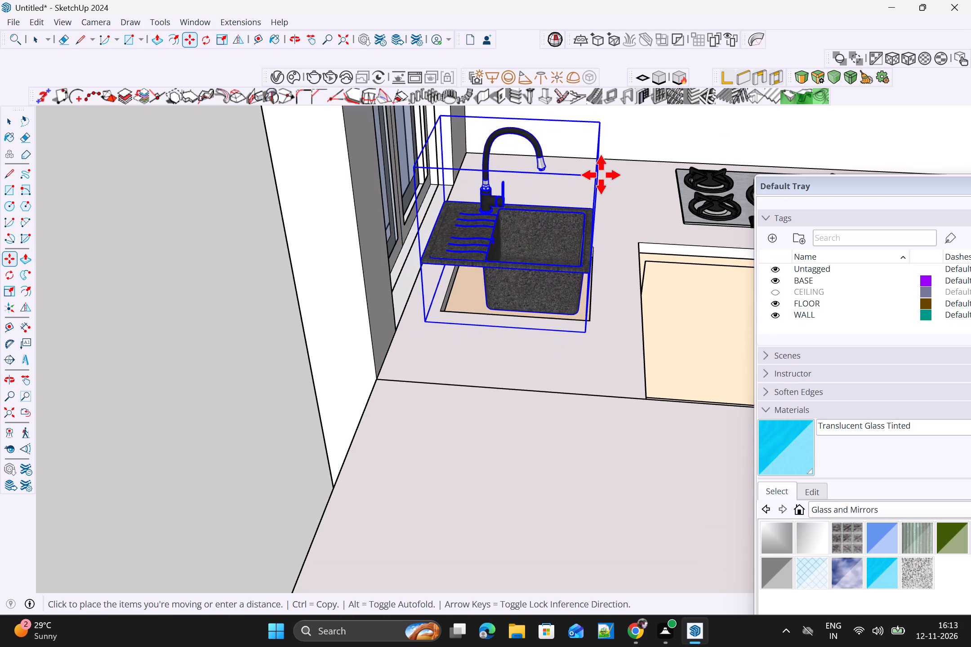
click(600, 181)
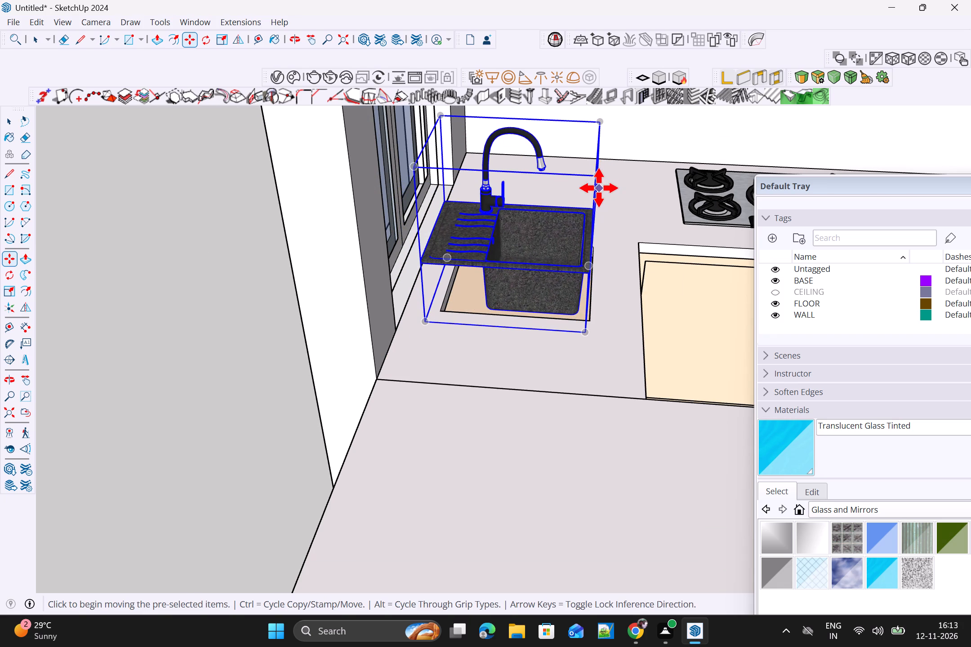
click(597, 176)
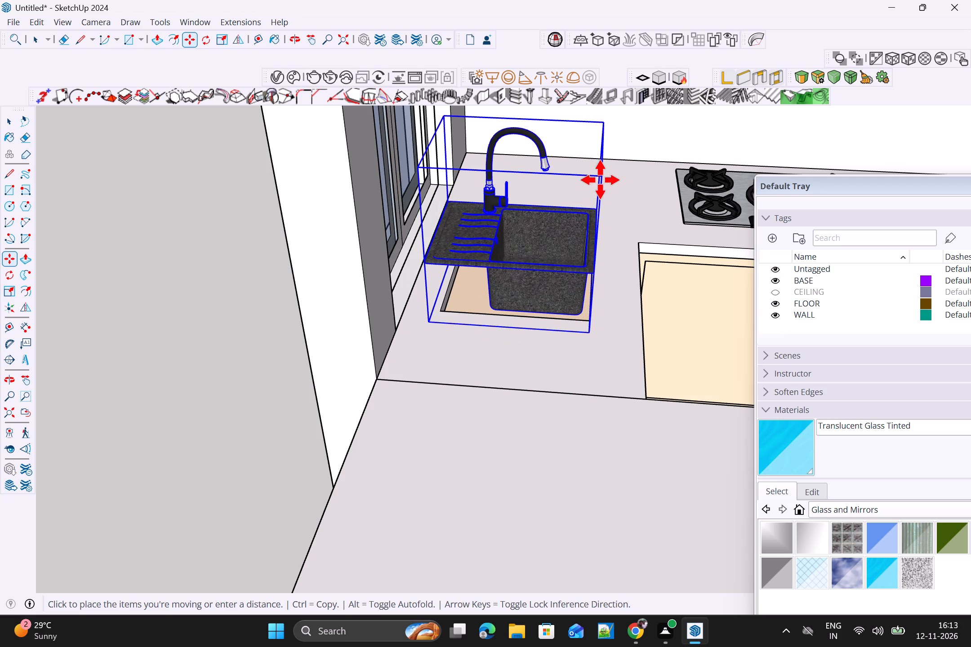
drag(601, 179, 601, 183)
Lower the sink along the blue axis until its basin drops into the opening and its rim meets the countertop.
scroll(614, 256, down, 2)
middle_drag(636, 269, 601, 226)
middle_drag(581, 223, 572, 224)
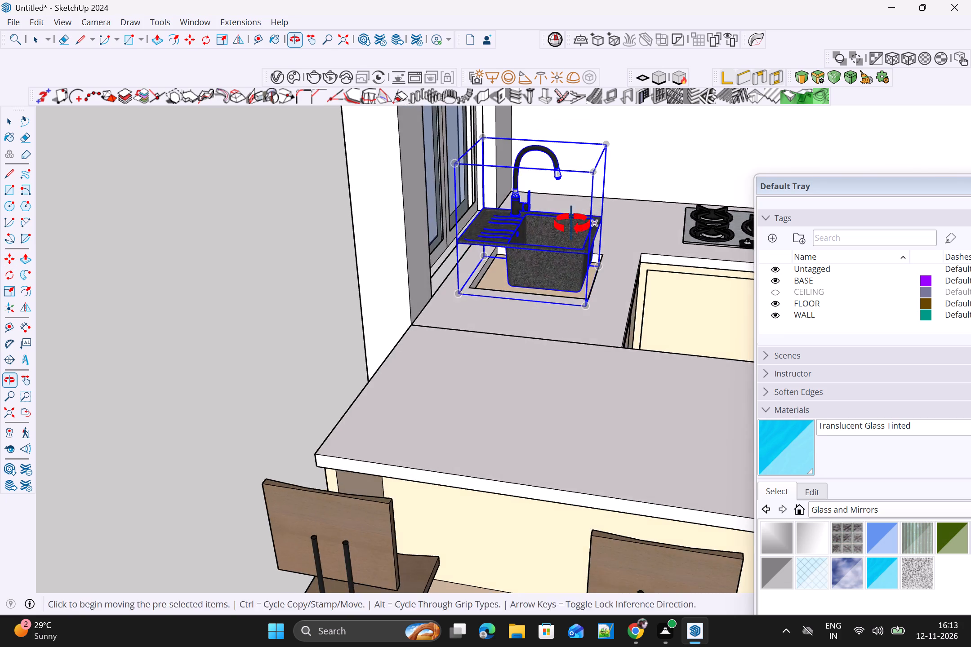
middle_drag(572, 224, 451, 233)
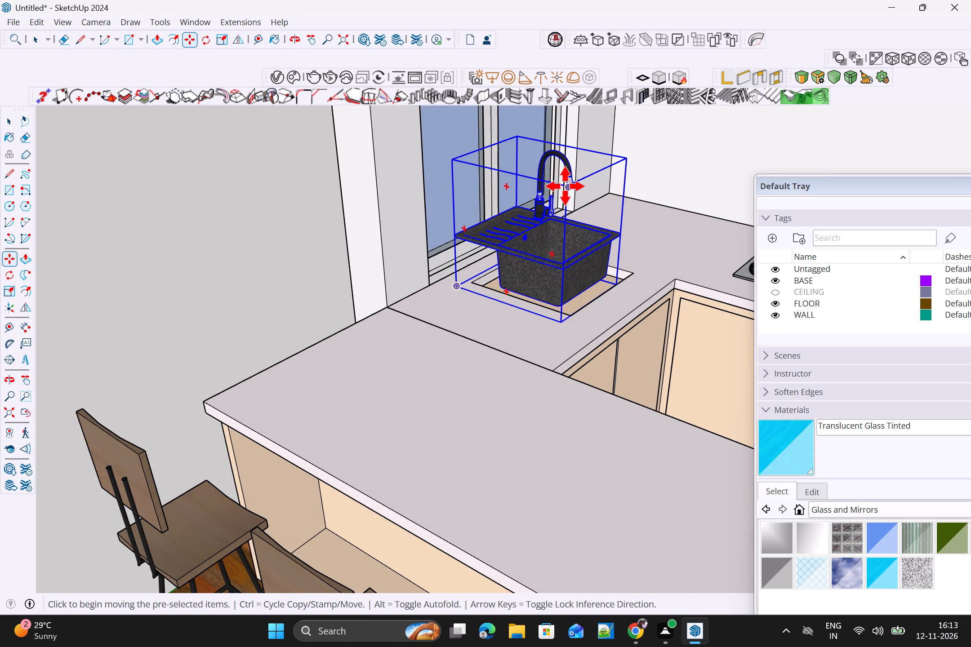
click(565, 186)
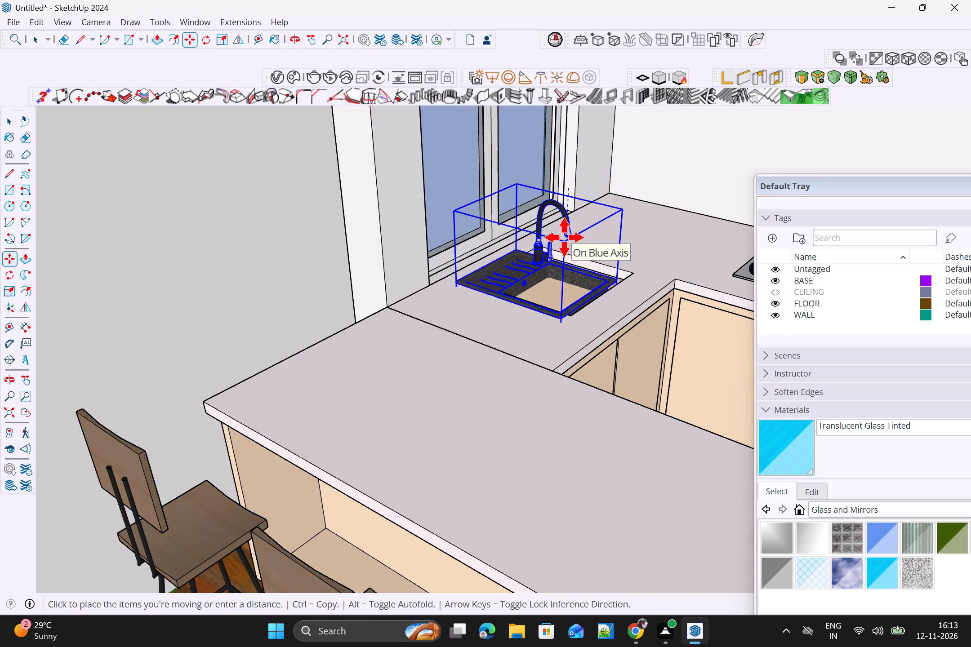
click(566, 236)
Examine from several angles and from above how the lowered sink sits in the countertop opening.
scroll(621, 244, down, 3)
middle_drag(633, 269, 560, 291)
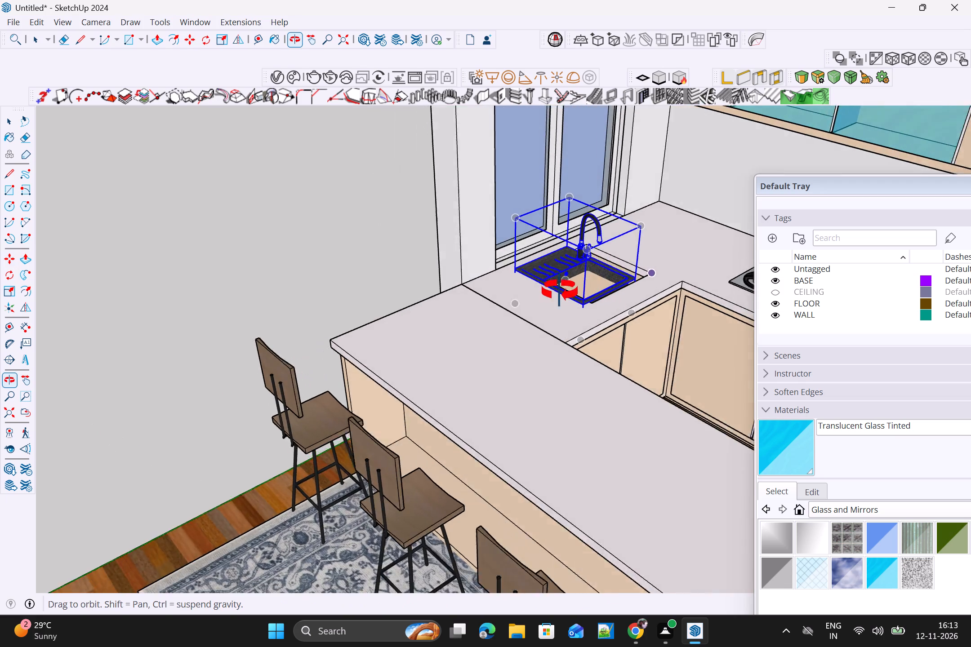
middle_drag(560, 291, 485, 321)
scroll(687, 294, up, 4)
middle_drag(688, 301, 589, 332)
scroll(679, 326, down, 3)
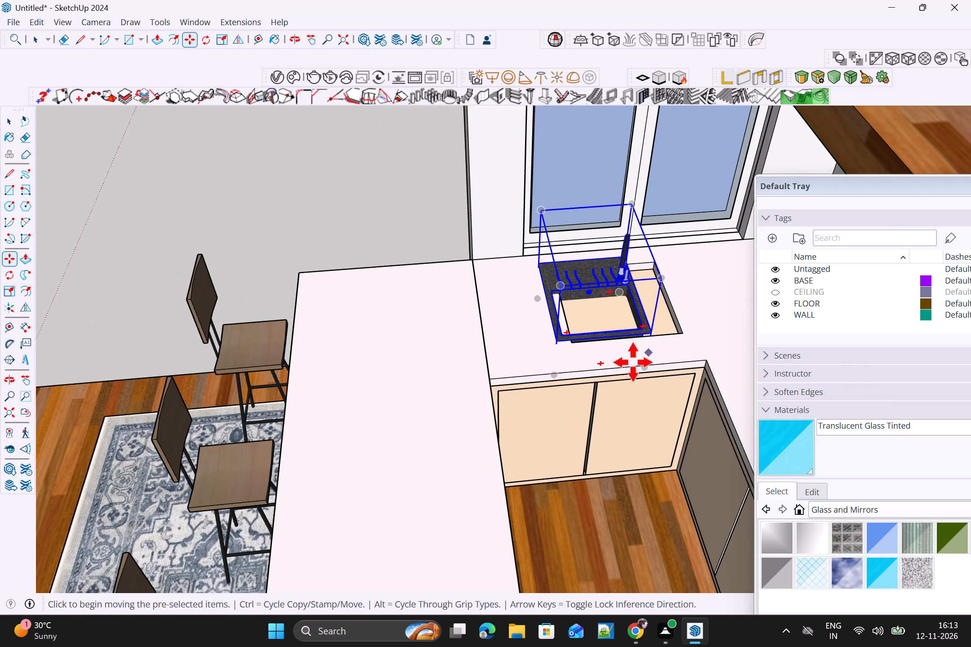
middle_drag(628, 366, 617, 376)
scroll(680, 314, up, 12)
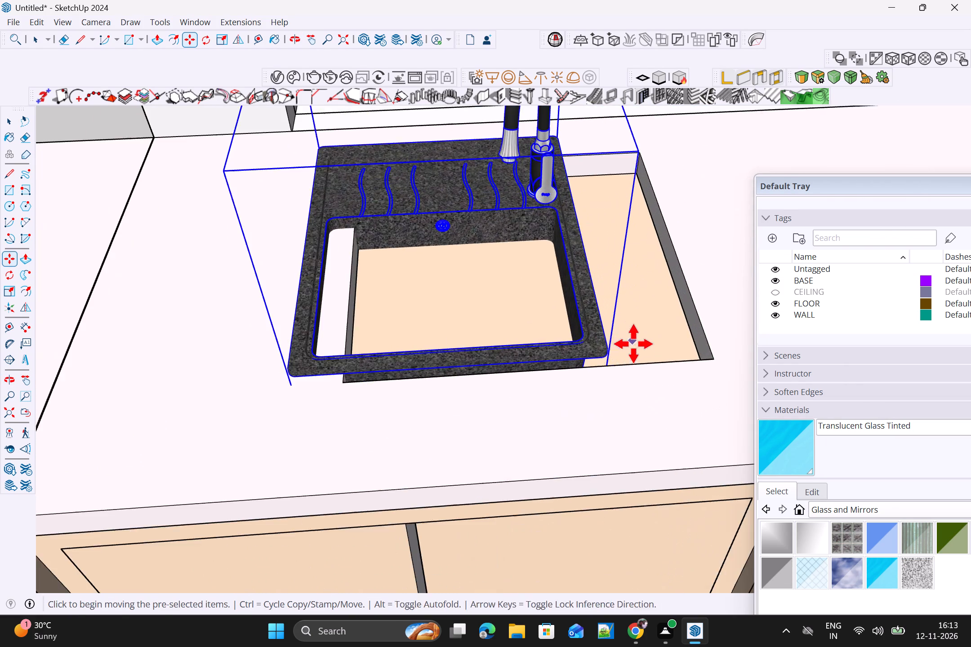
middle_drag(634, 348, 650, 414)
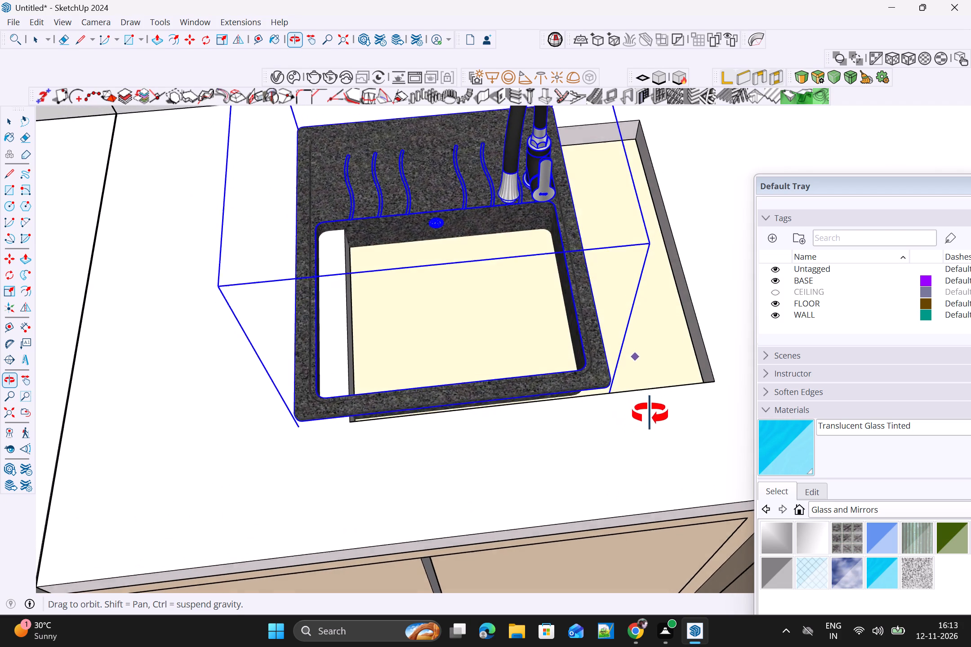
middle_drag(650, 414, 654, 405)
Open the base cabinet group for editing and push its top face beneath the sink opening downward with Push/Pull.
key(space)
click(531, 331)
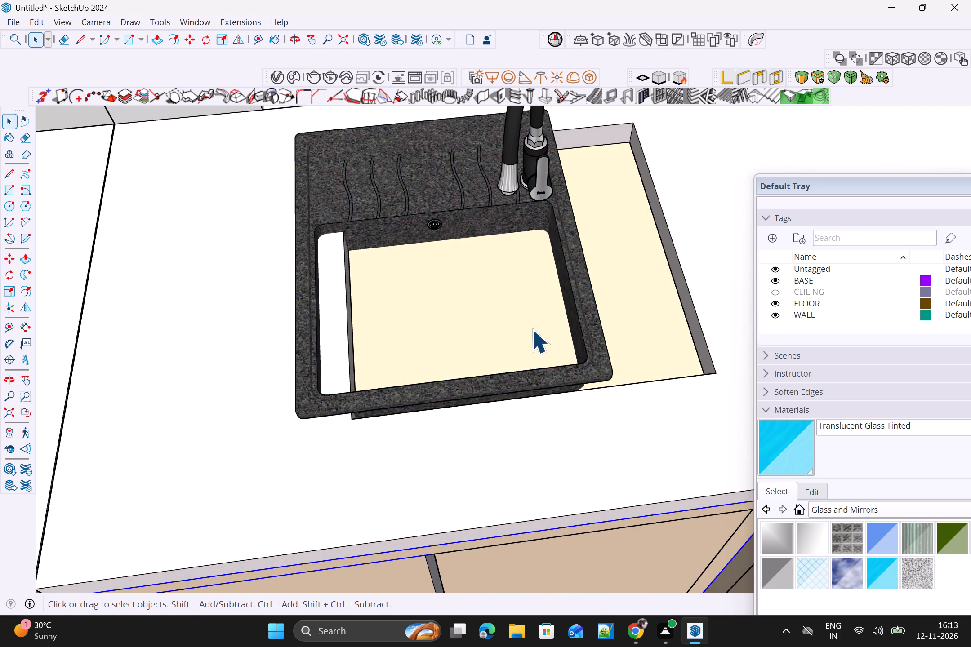
click(531, 329)
click(537, 323)
scroll(835, 282, down, 1)
scroll(707, 297, down, 3)
middle_drag(693, 301, 693, 301)
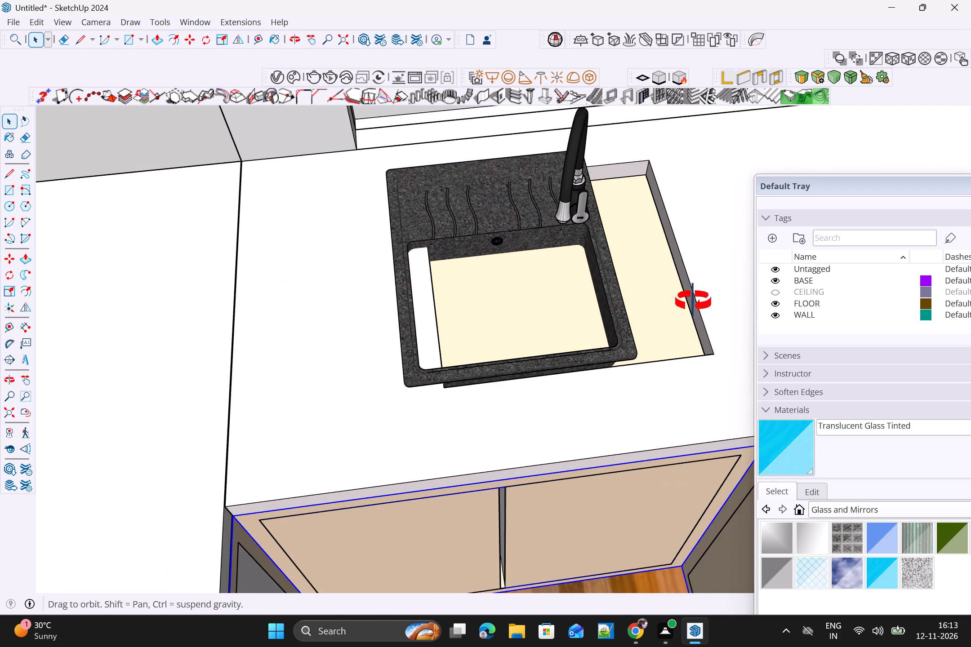
middle_drag(693, 301, 591, 274)
click(650, 288)
triple_click(646, 289)
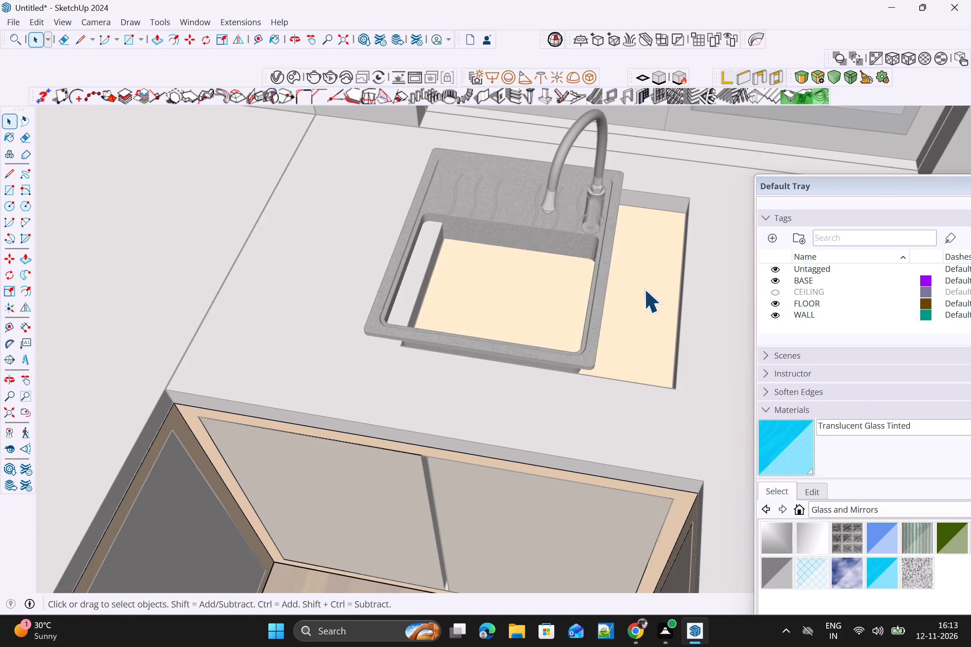
click(644, 289)
click(641, 290)
triple_click(634, 306)
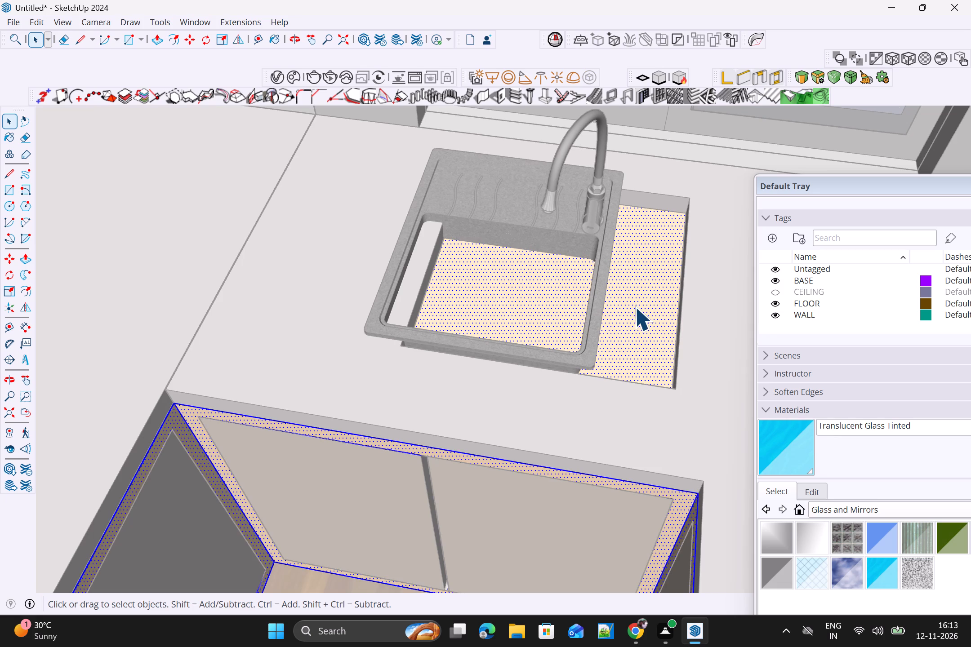
click(635, 307)
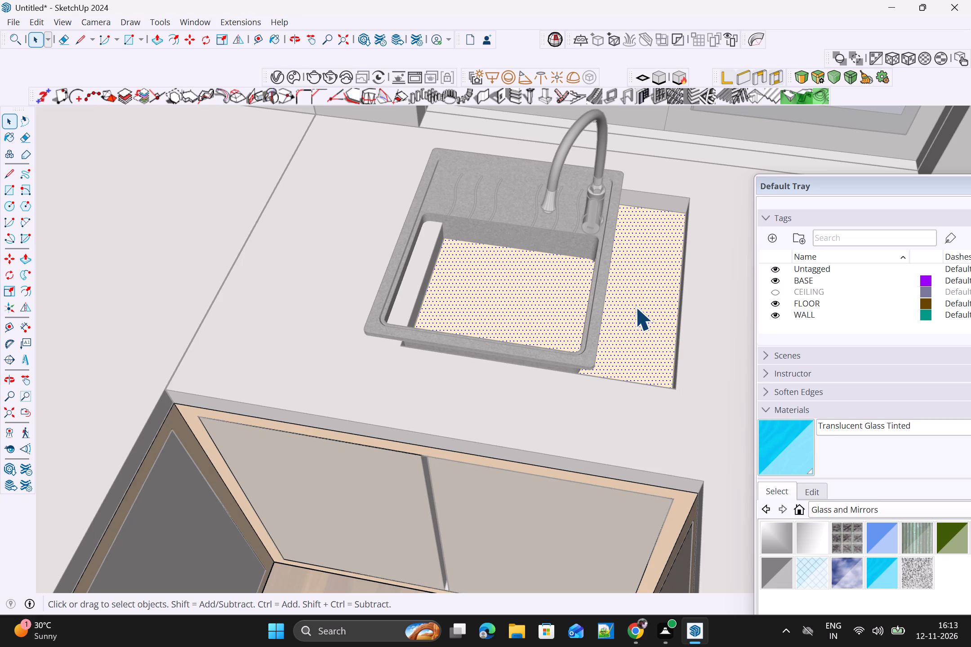
key(p)
click(640, 305)
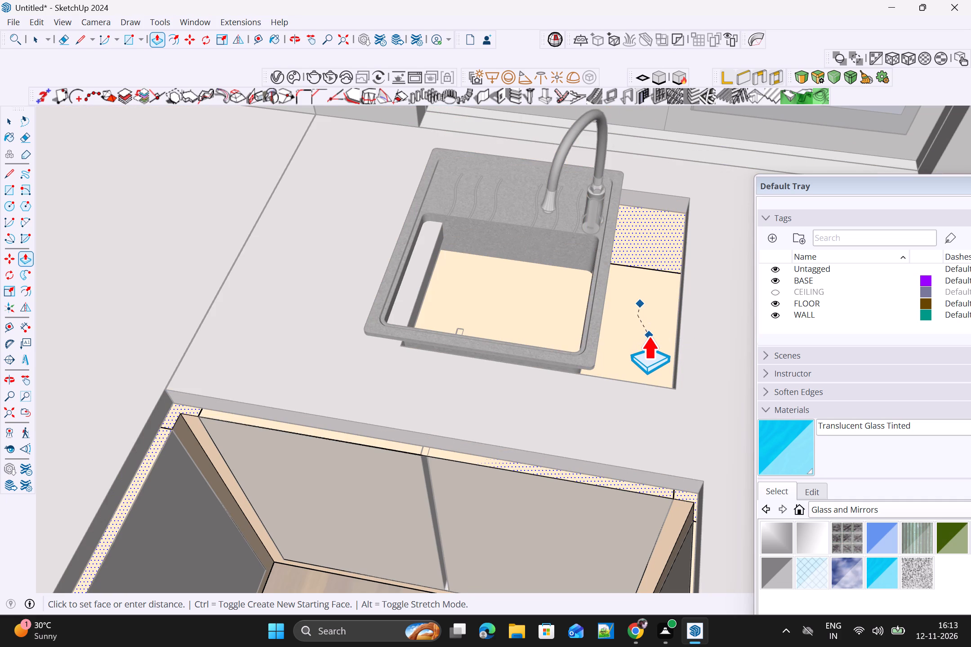
click(649, 333)
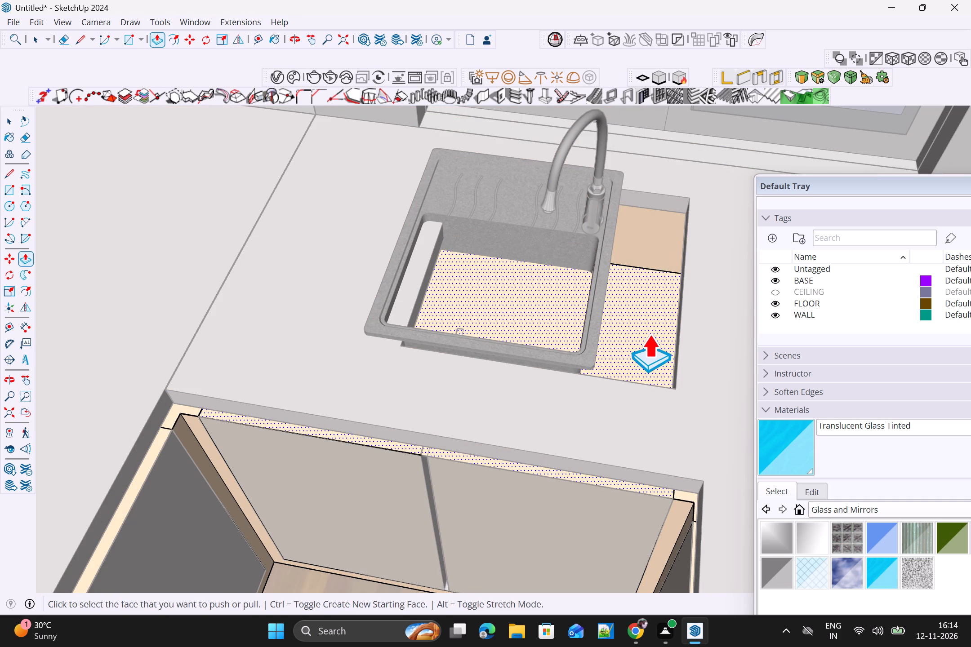
Select the lowered cabinet face under the sink, inspect it and fit the whole kitchen model in view.
key(space)
click(590, 344)
scroll(592, 341, up, 3)
middle_drag(599, 341, 702, 311)
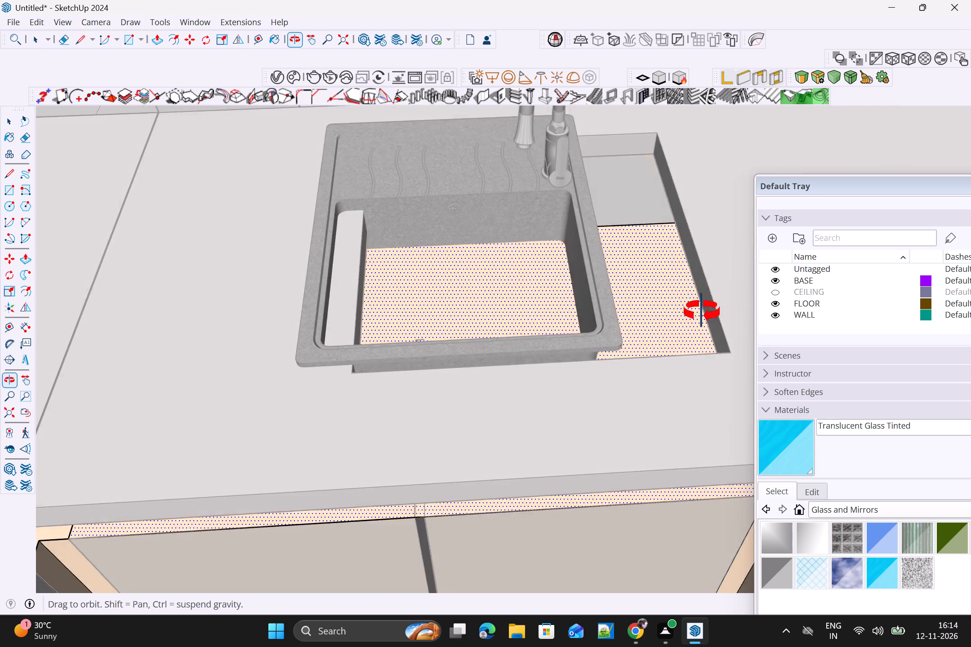
middle_drag(702, 311, 393, 255)
scroll(623, 329, down, 10)
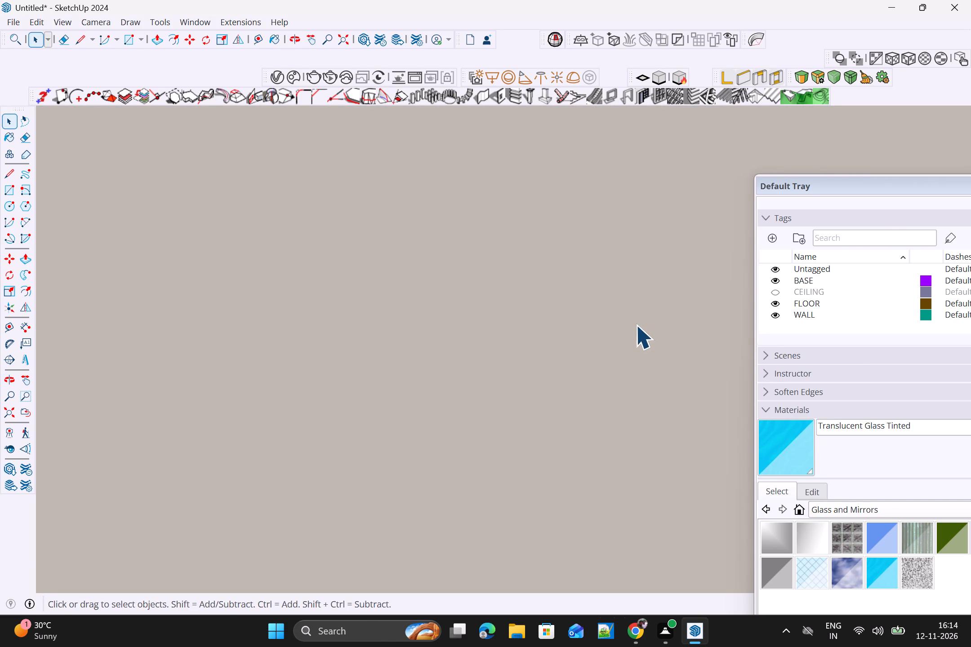
click(10, 417)
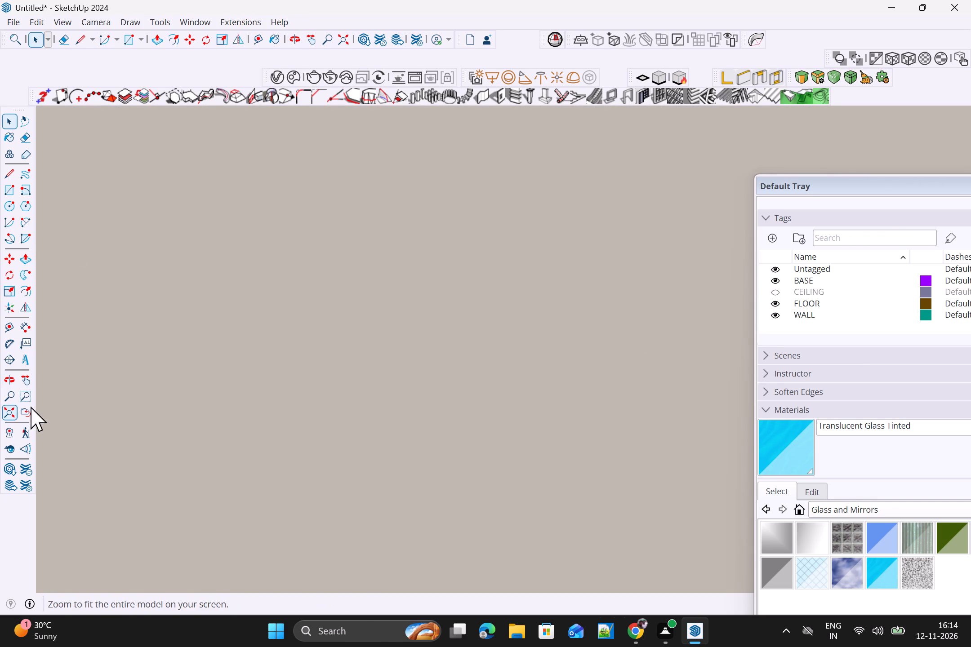
middle_drag(200, 393, 751, 399)
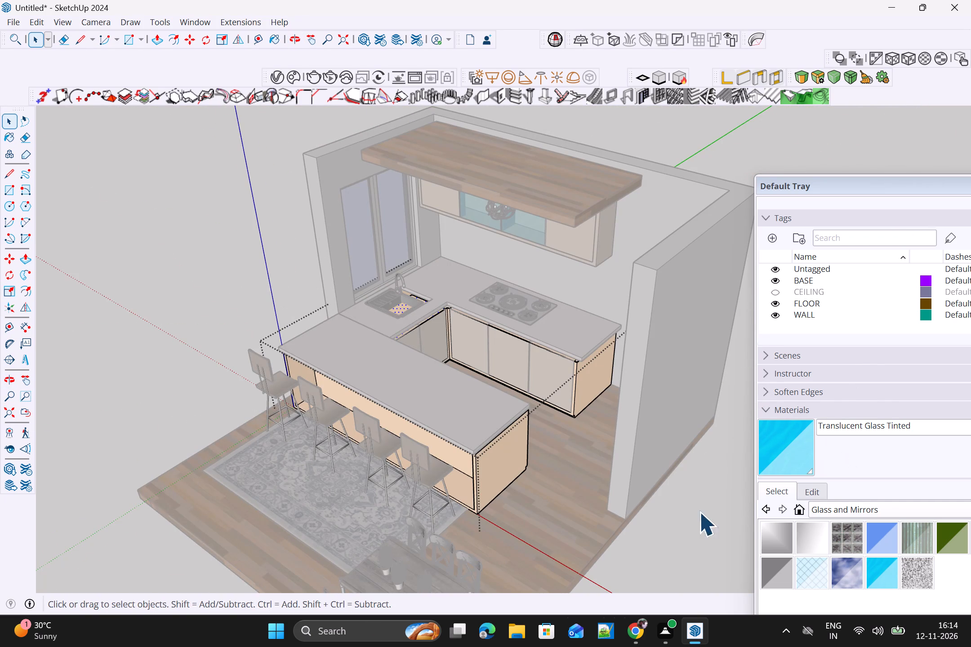
Undo the recent Push/Pull change to the cabinet face beneath the sink and close the base cabinet group.
click(689, 523)
scroll(680, 516, up, 5)
middle_drag(668, 485, 698, 388)
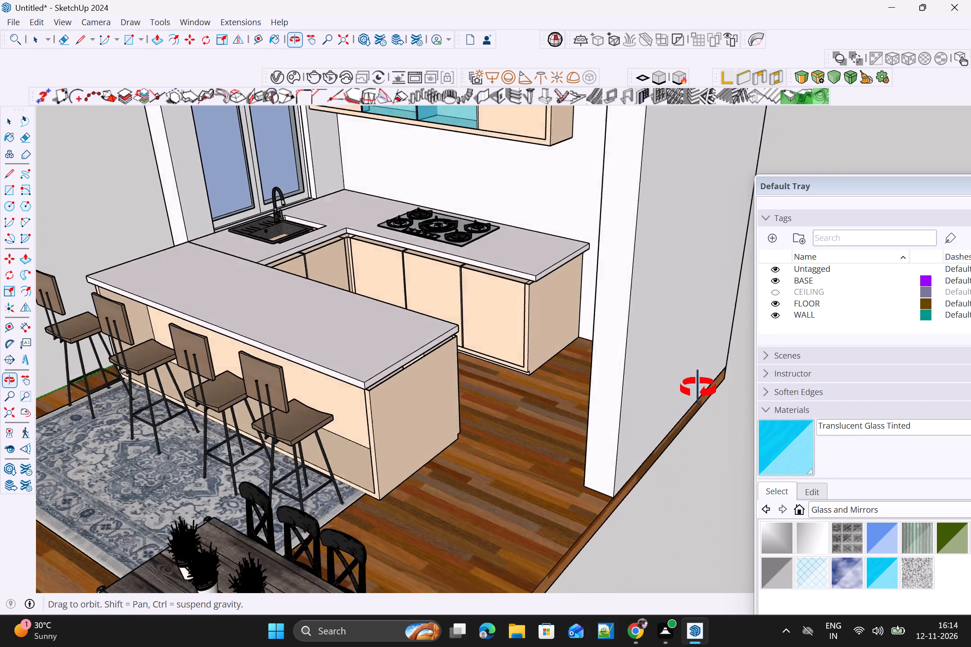
middle_drag(698, 388, 634, 371)
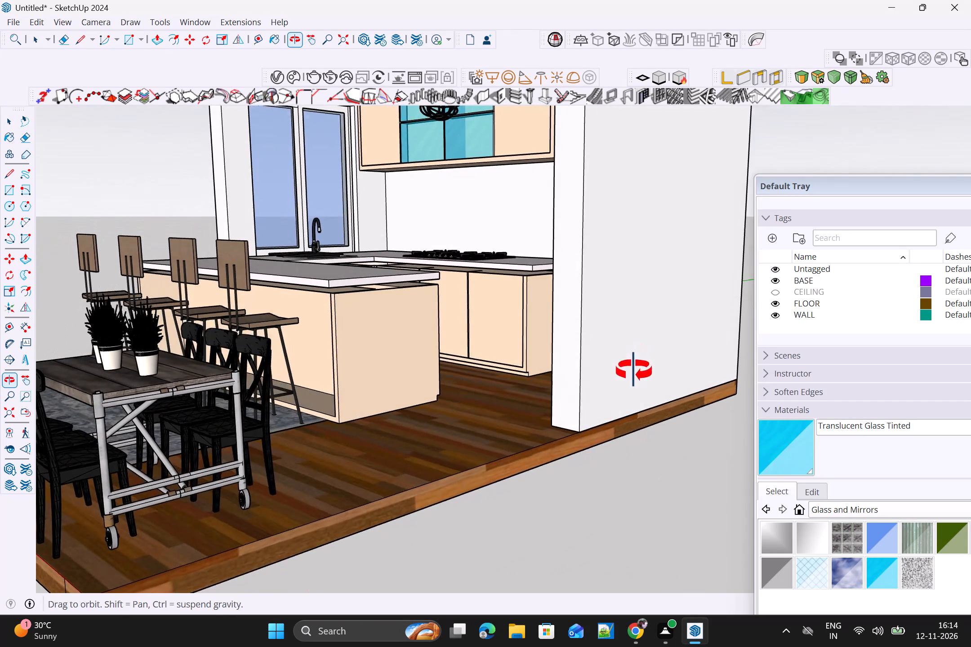
middle_drag(634, 371, 598, 461)
key(ctrl+z)
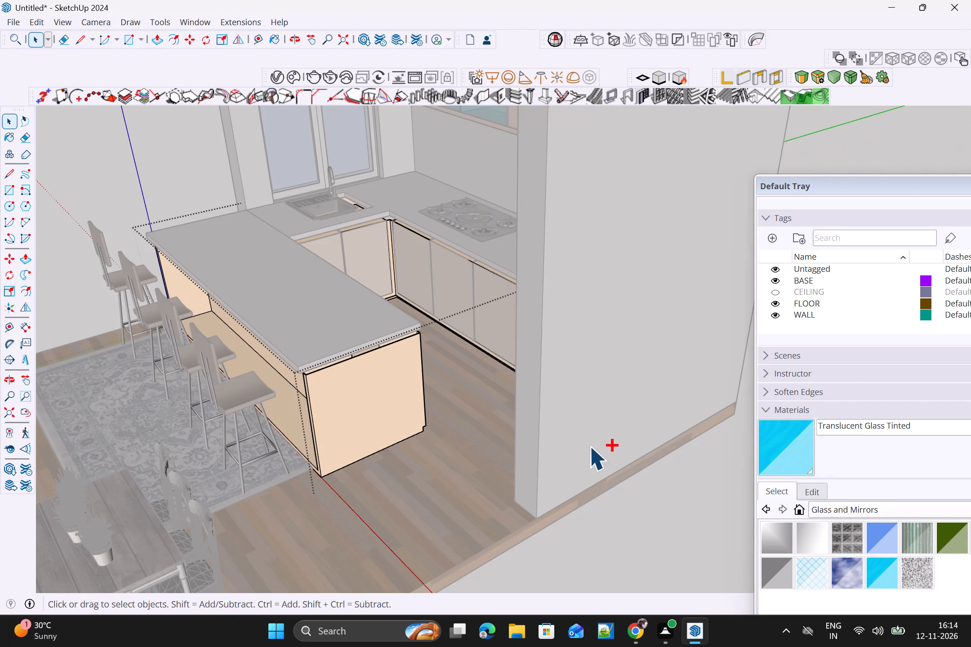
key(ctrl+z)
scroll(597, 445, down, 3)
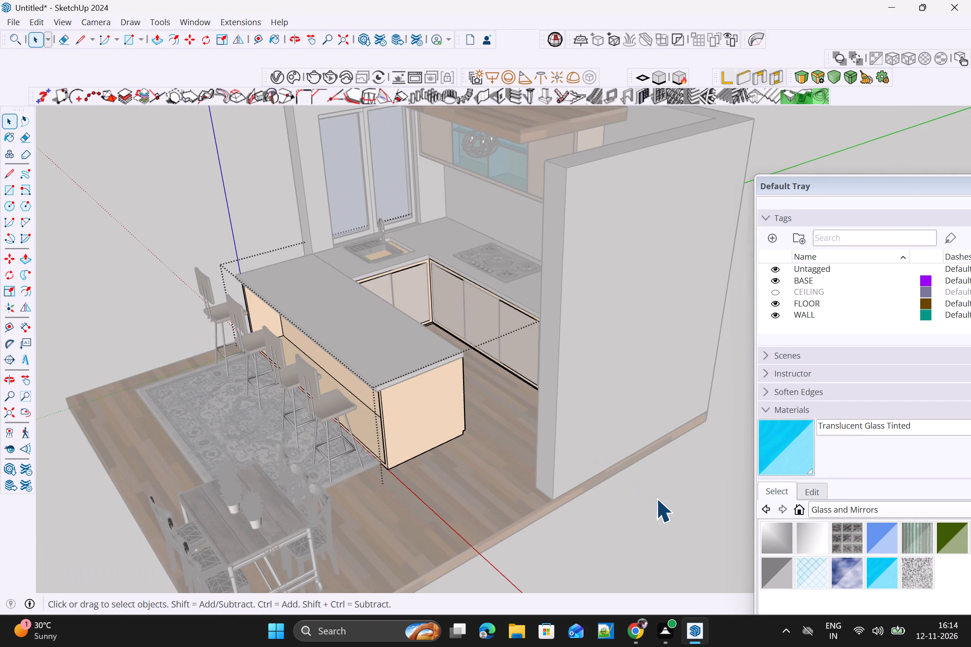
key(space)
click(658, 501)
Move the sink by its rim corner onto the countertop opening's corner nearest the hob.
middle_drag(639, 496, 699, 429)
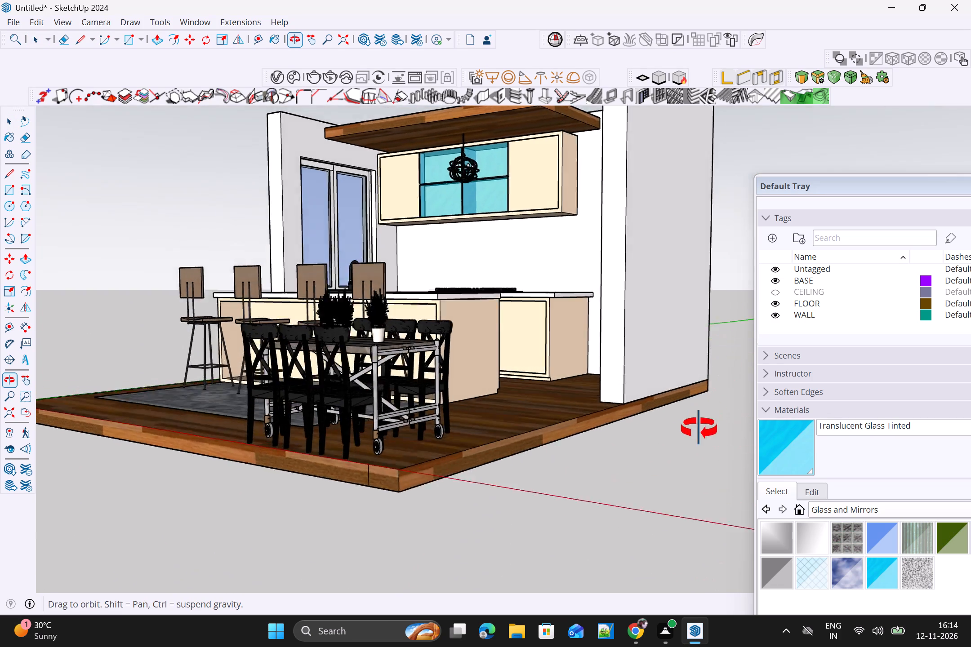
middle_drag(699, 429, 619, 446)
scroll(405, 282, up, 11)
middle_drag(414, 273, 411, 301)
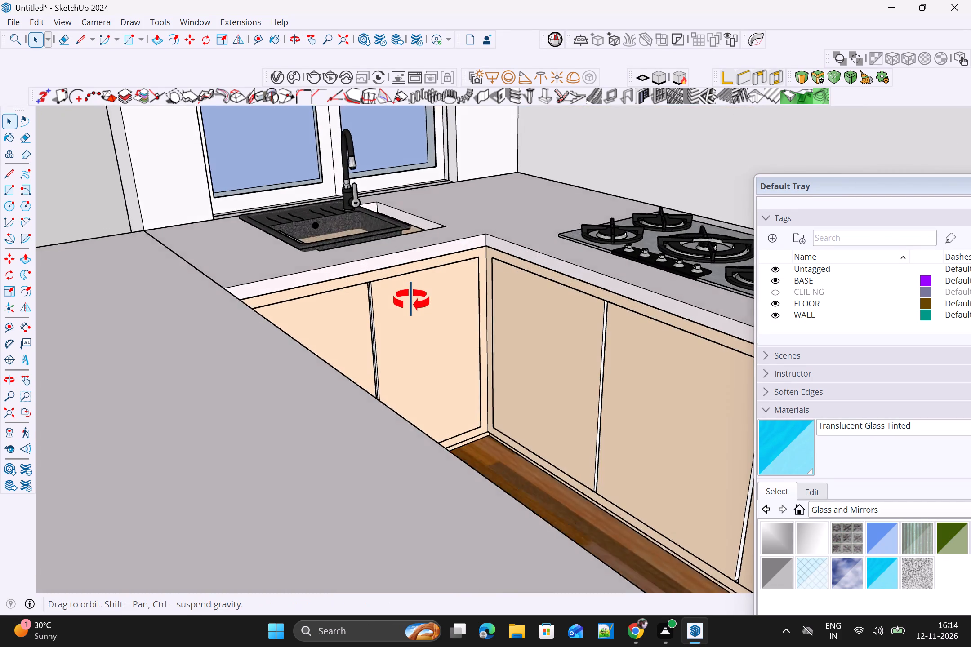
middle_drag(411, 301, 601, 337)
scroll(378, 253, up, 4)
middle_drag(347, 268, 346, 272)
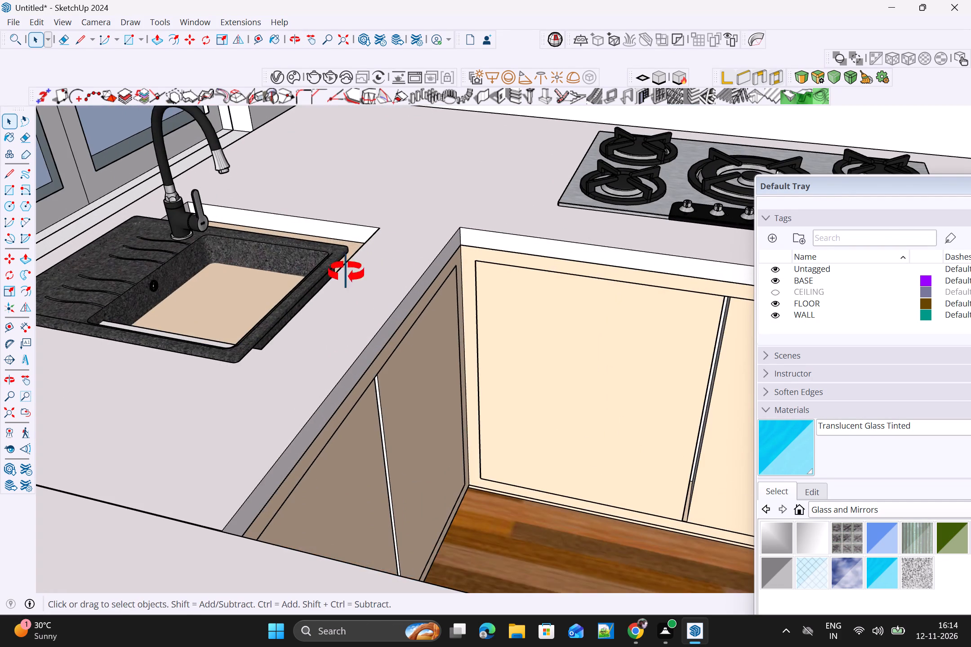
middle_drag(346, 272, 232, 292)
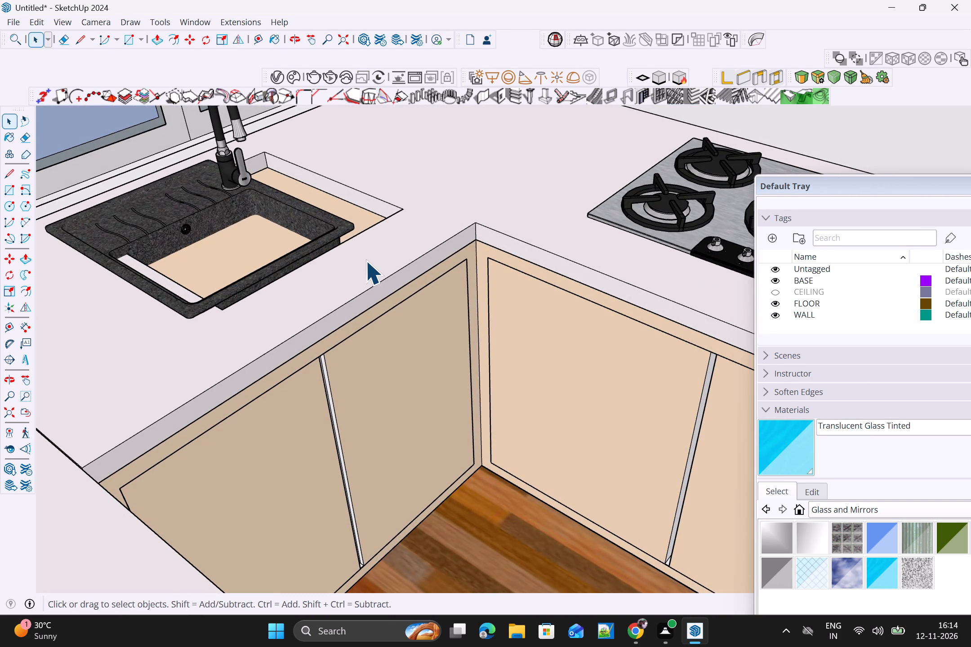
key(m)
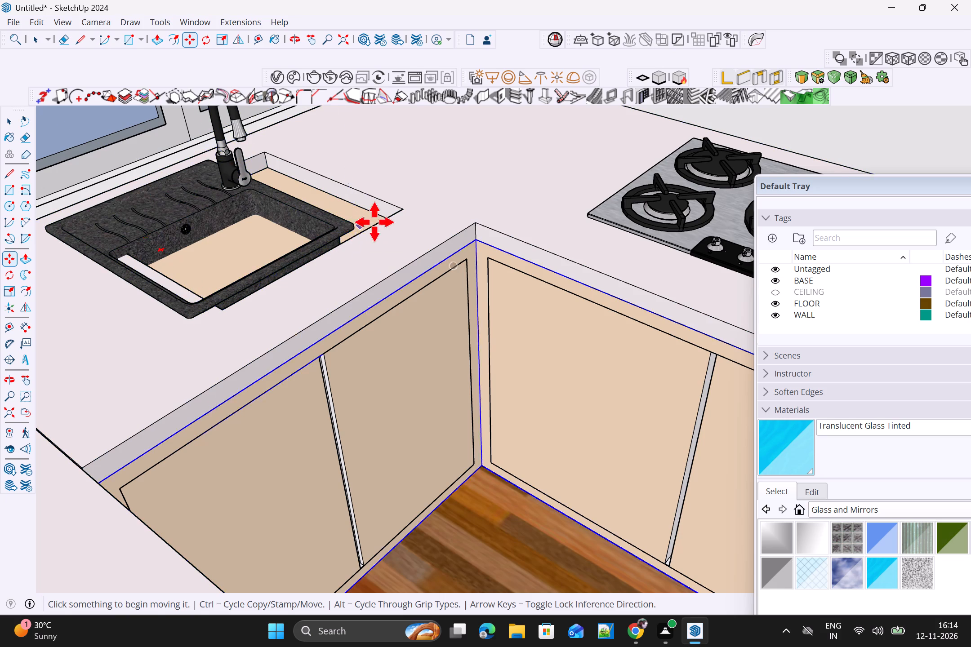
click(374, 222)
key(Escape)
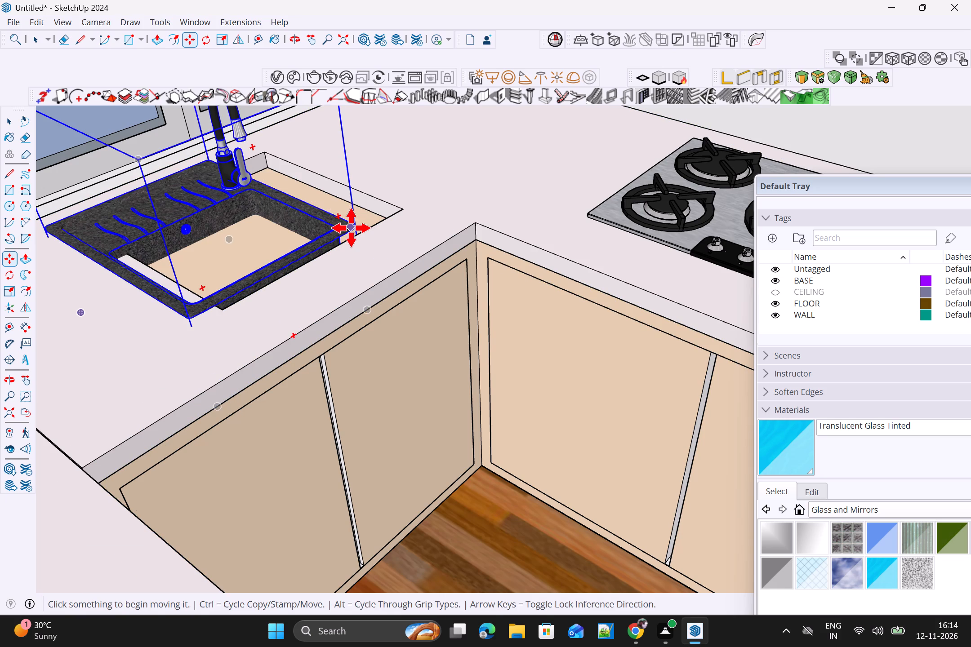
click(358, 228)
key(Escape)
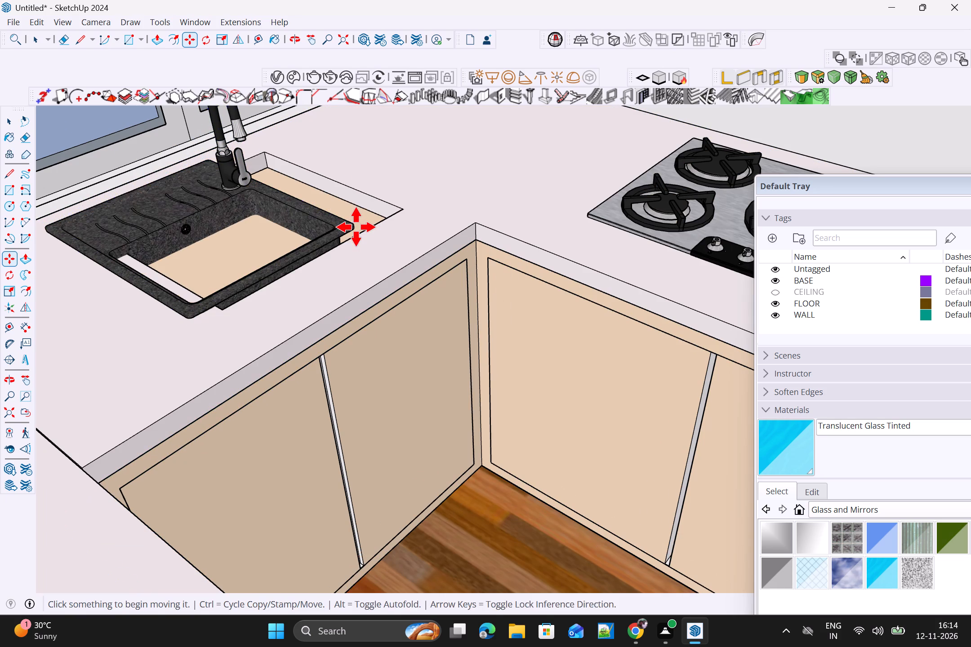
click(354, 226)
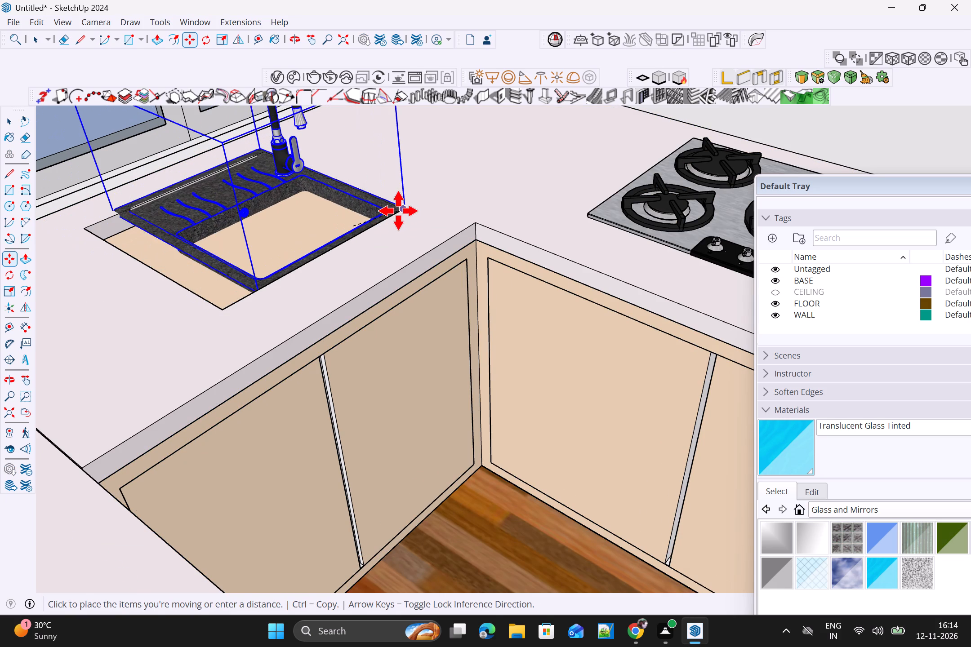
click(397, 212)
Scale the sink in one direction toward the peninsula until its rim covers the whole countertop opening.
scroll(321, 253, down, 2)
middle_drag(316, 274, 505, 260)
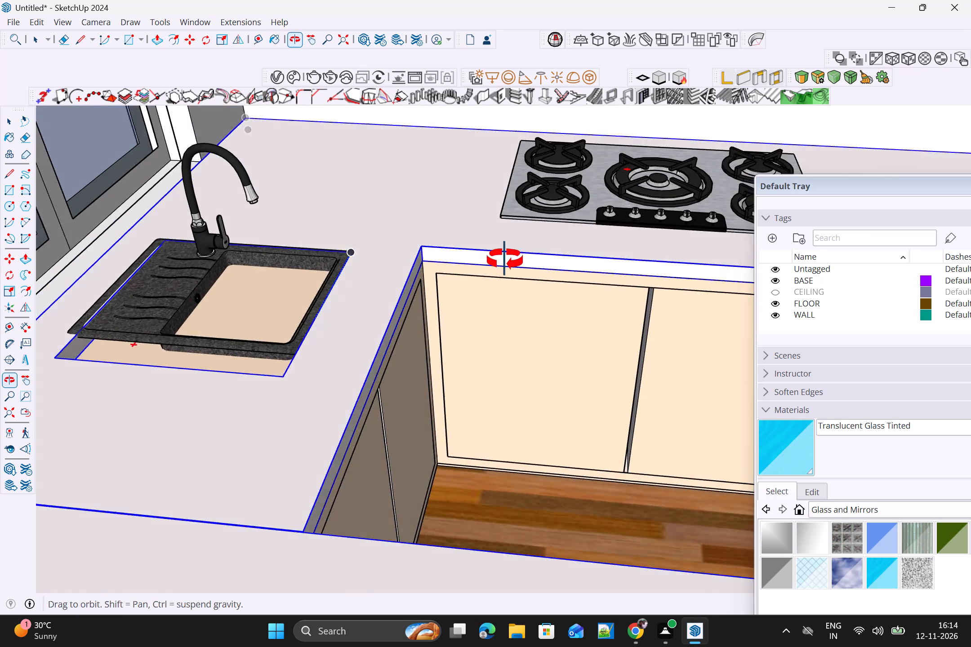
middle_drag(505, 260, 506, 259)
key(s)
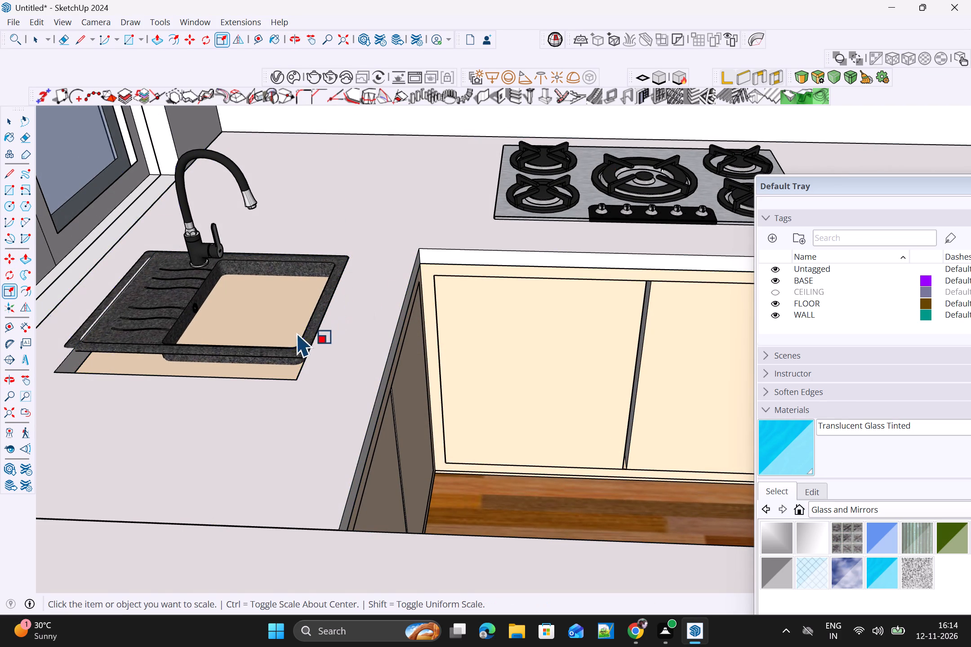
click(188, 351)
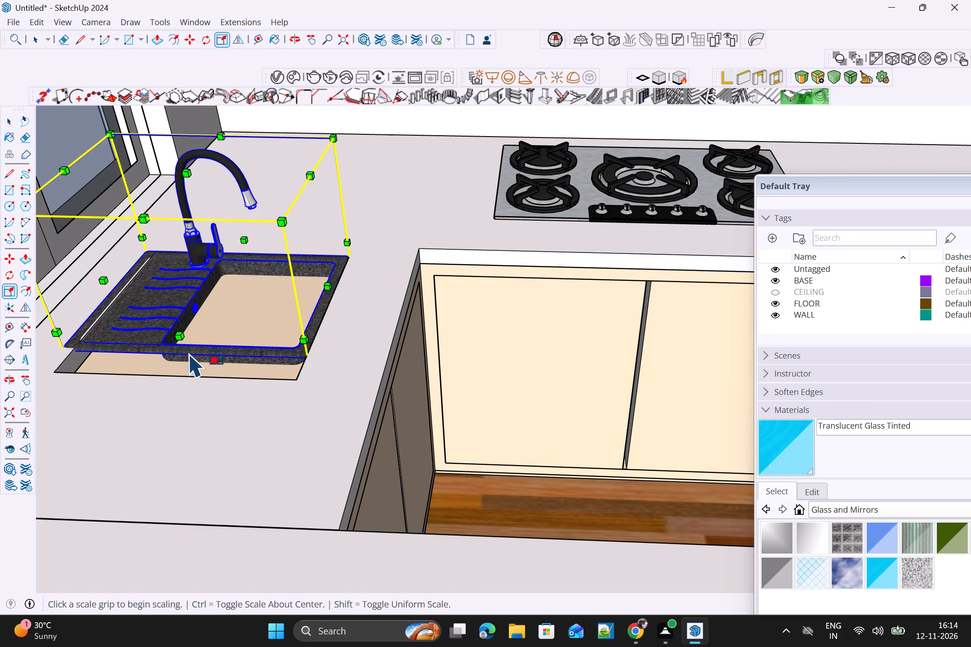
click(178, 334)
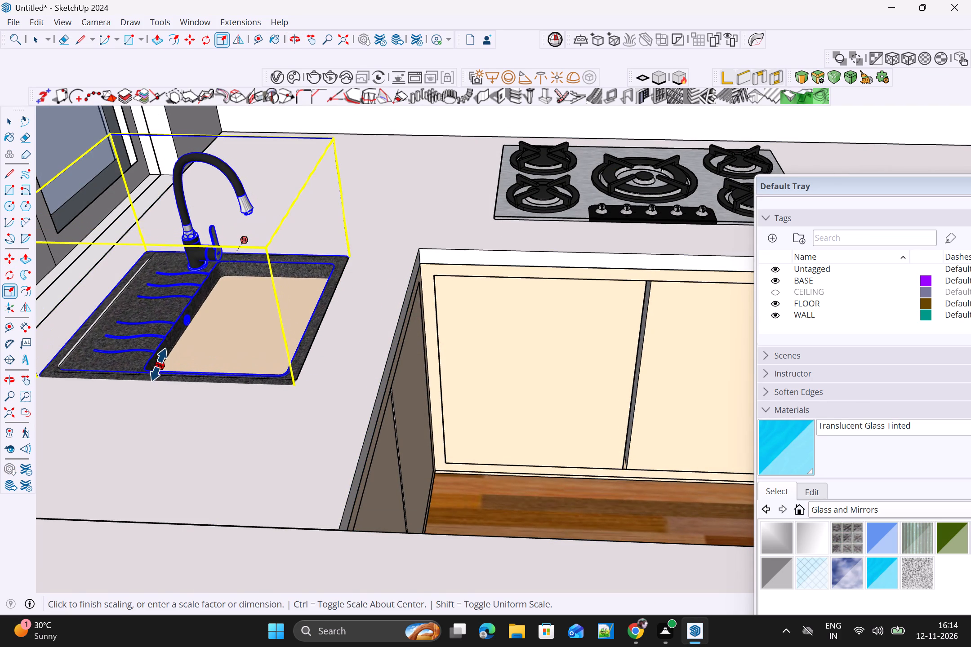
click(252, 398)
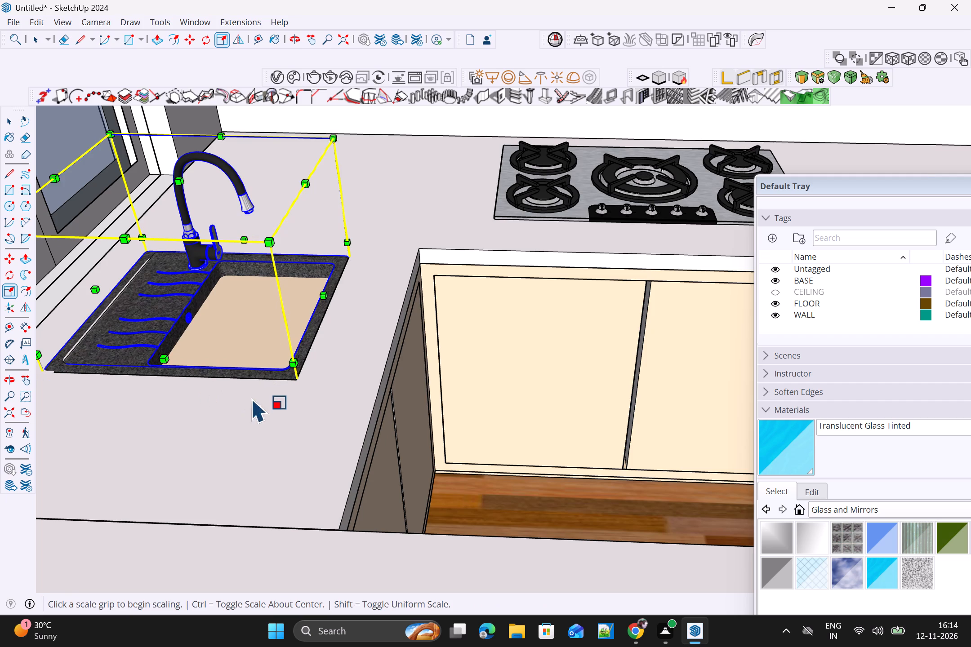
scroll(293, 394, down, 2)
key(space)
scroll(321, 382, down, 4)
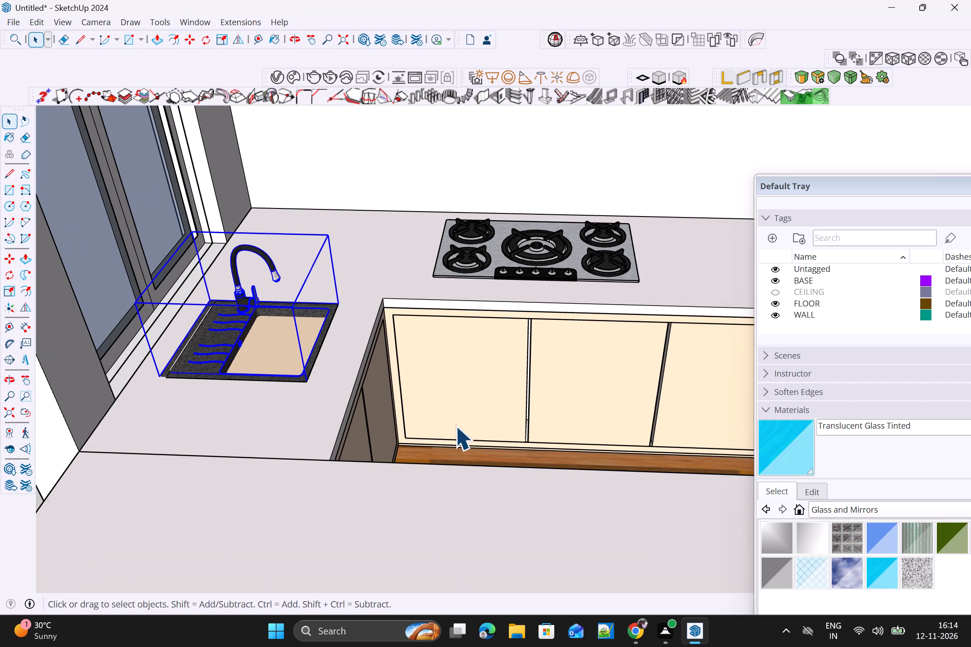
click(455, 426)
Examine the fitted sink and the kitchen layout from several angles, from close up and from farther out.
scroll(450, 426, down, 6)
middle_drag(532, 432, 237, 316)
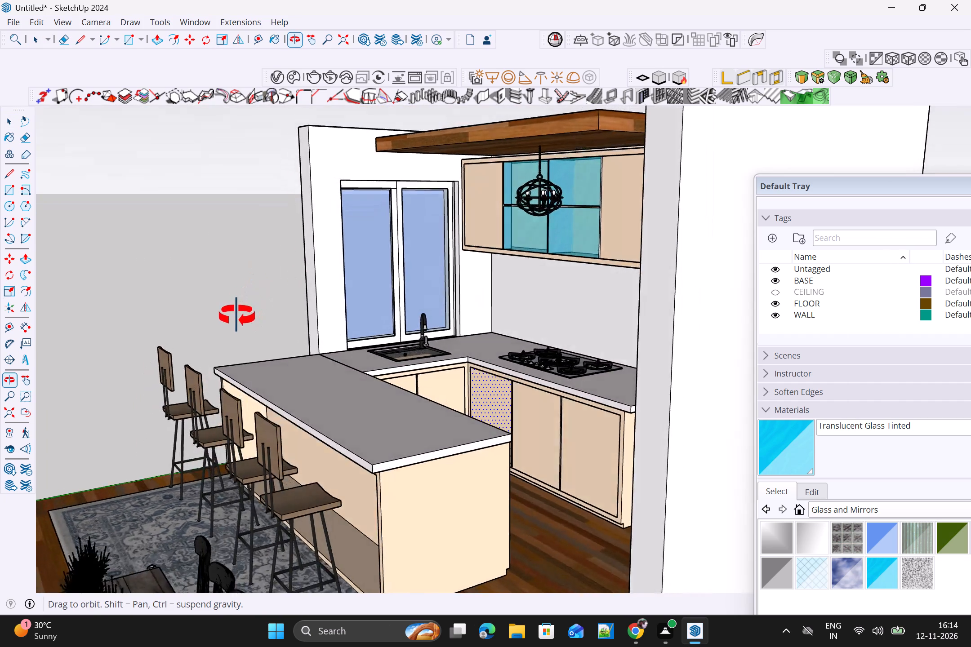
middle_drag(237, 316, 214, 325)
click(179, 278)
scroll(197, 284, up, 4)
scroll(206, 283, down, 2)
middle_drag(209, 285, 349, 259)
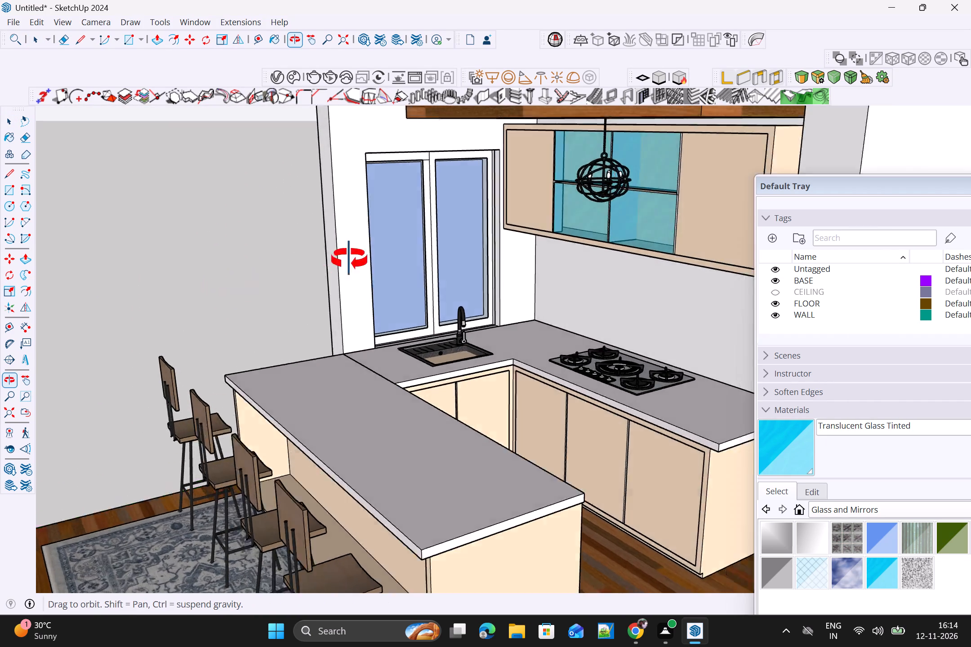
middle_drag(349, 259, 277, 279)
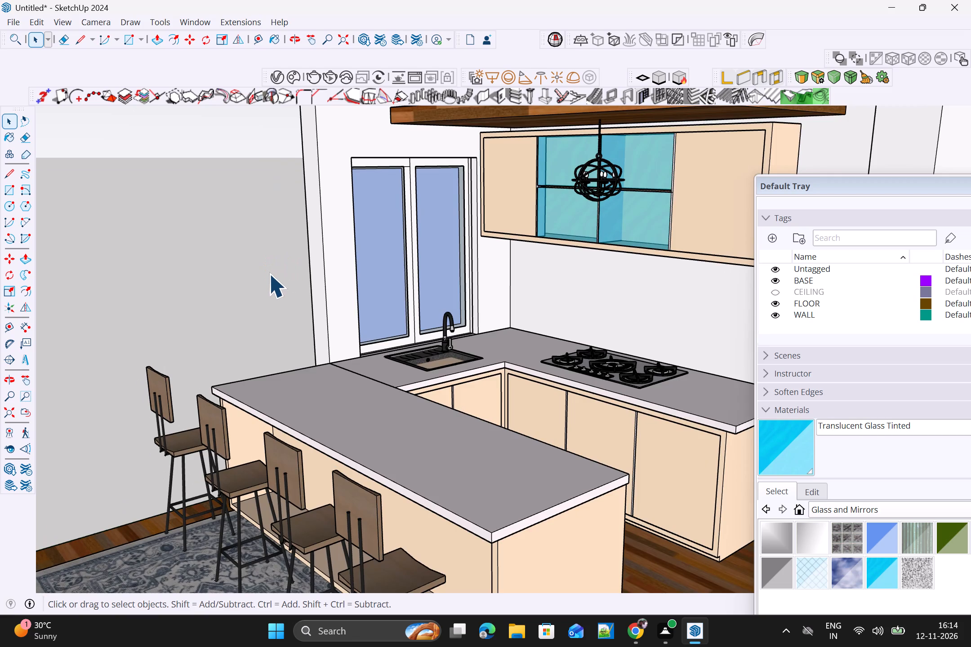
scroll(263, 274, down, 4)
middle_drag(257, 325, 391, 368)
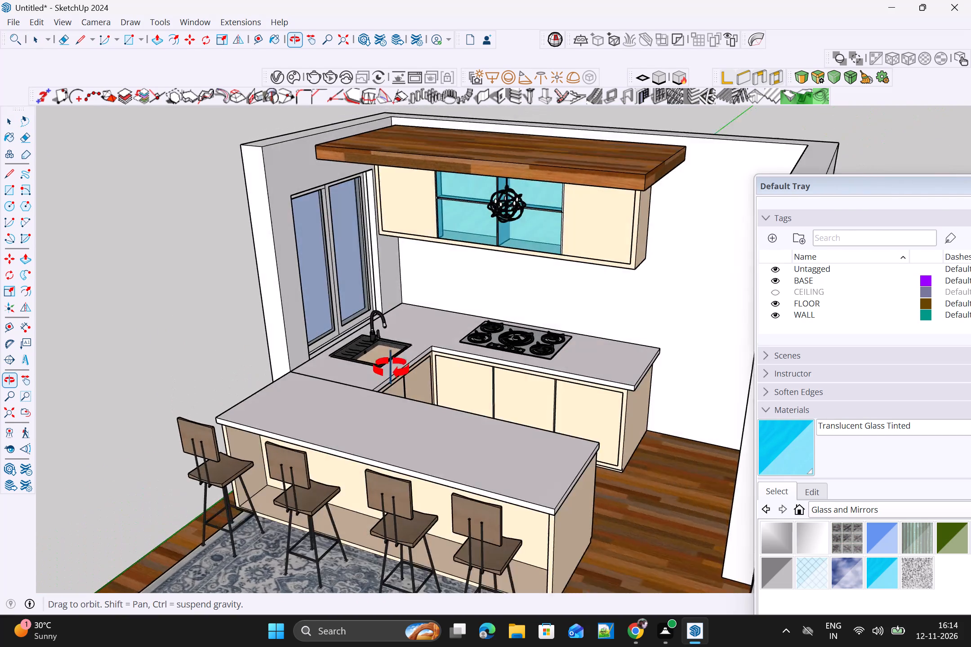
middle_drag(391, 368, 381, 314)
click(145, 306)
scroll(159, 308, down, 4)
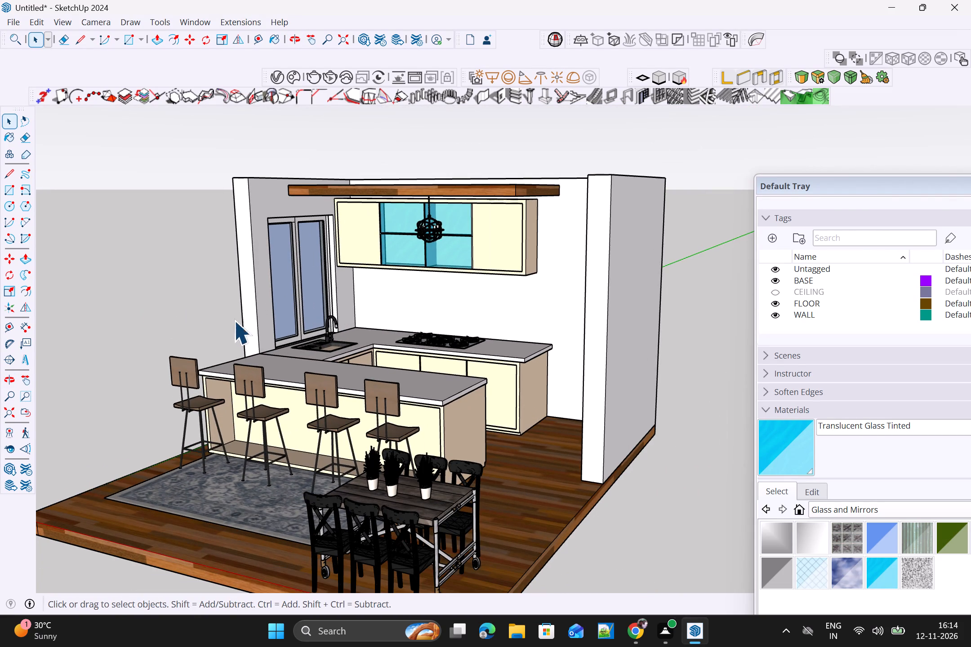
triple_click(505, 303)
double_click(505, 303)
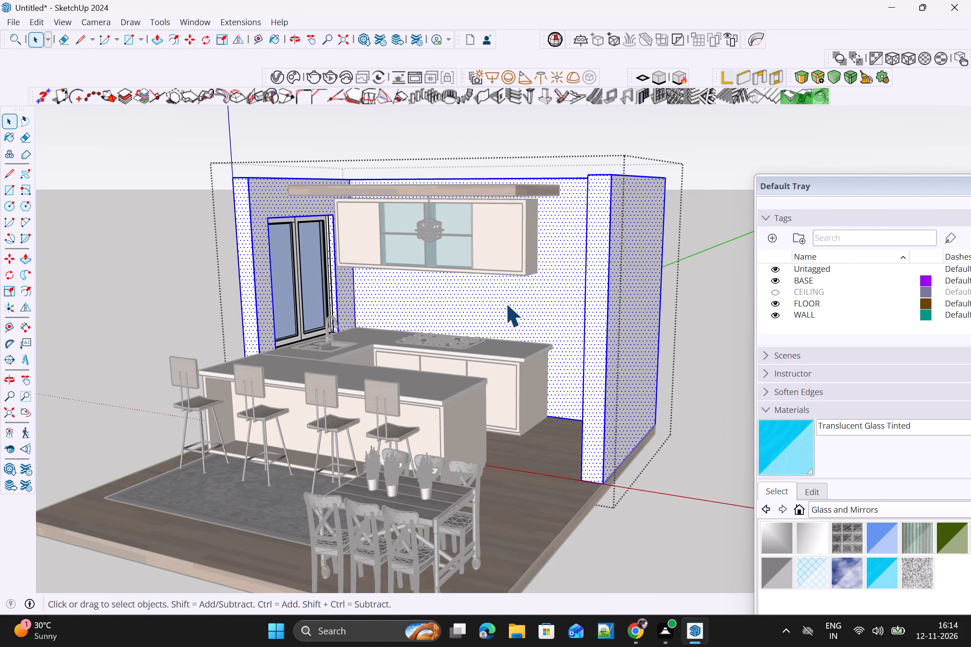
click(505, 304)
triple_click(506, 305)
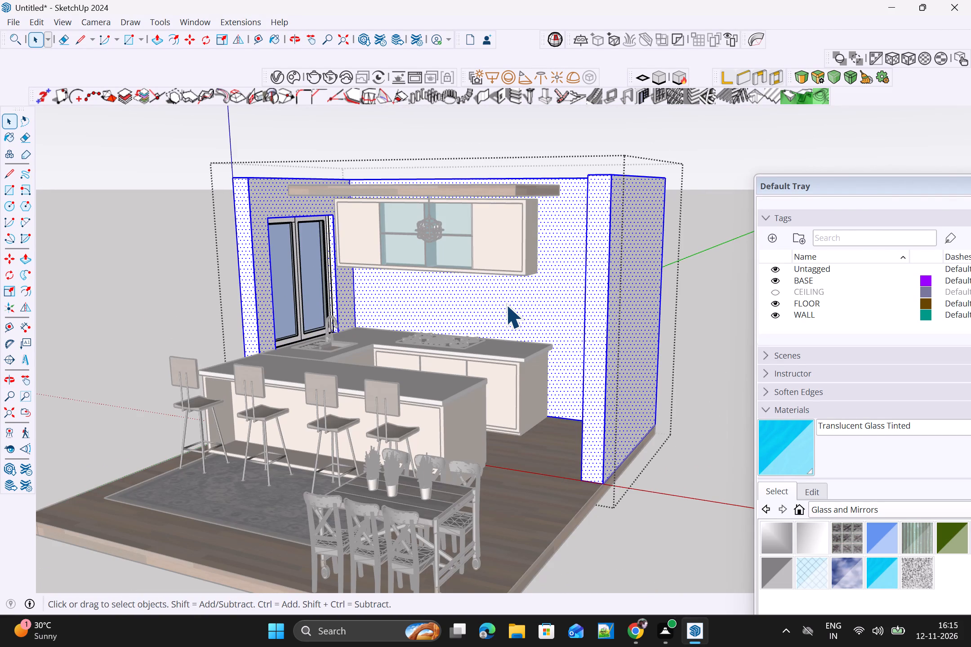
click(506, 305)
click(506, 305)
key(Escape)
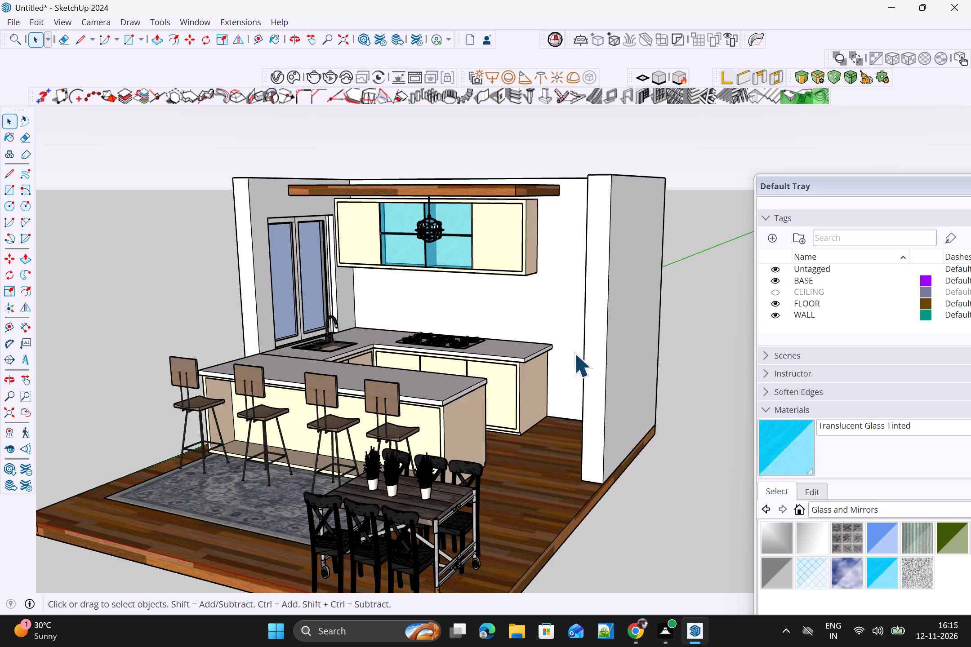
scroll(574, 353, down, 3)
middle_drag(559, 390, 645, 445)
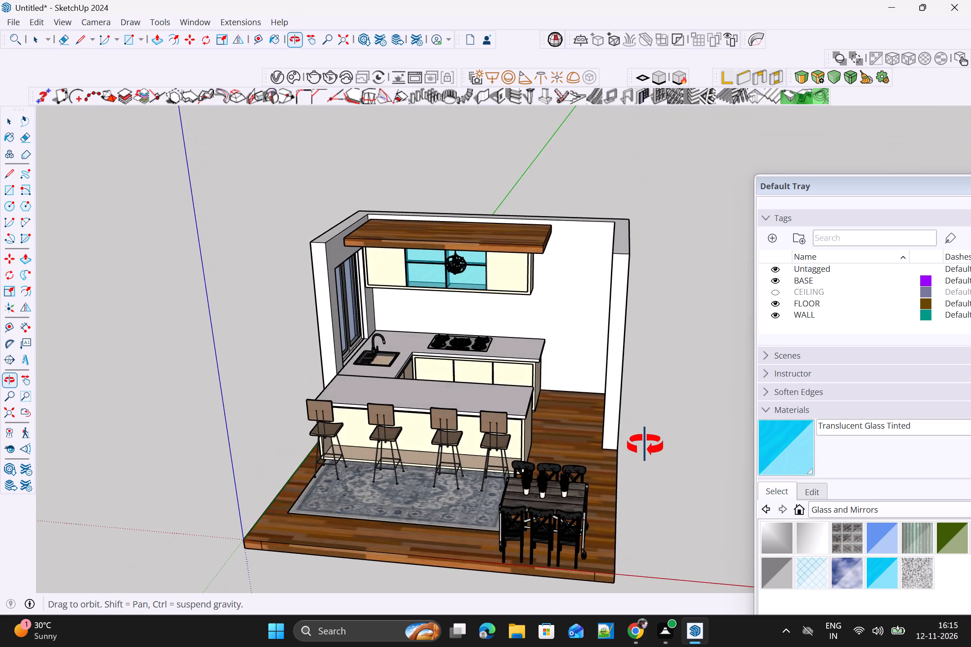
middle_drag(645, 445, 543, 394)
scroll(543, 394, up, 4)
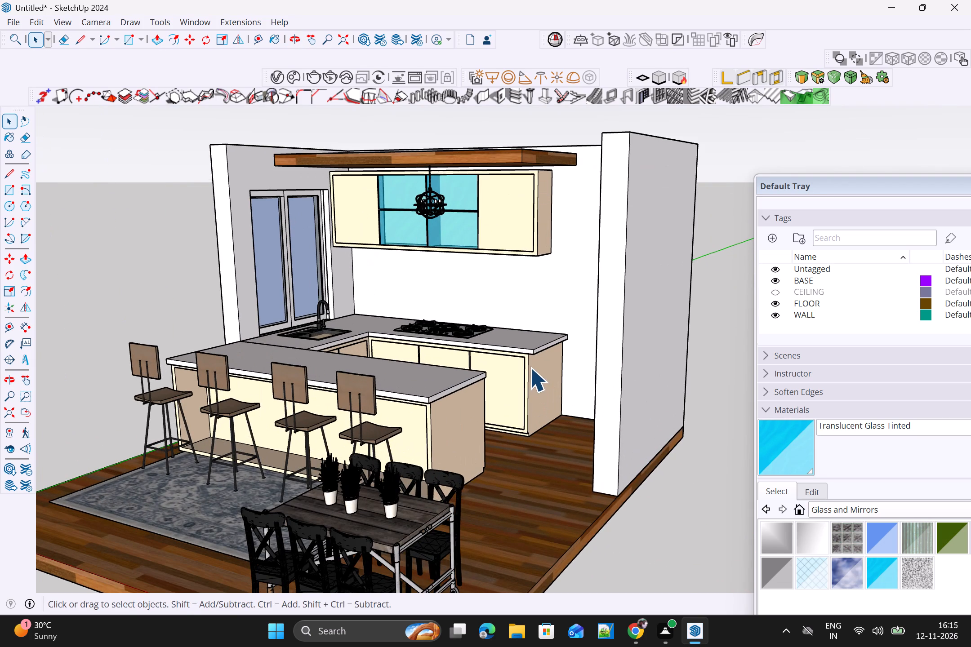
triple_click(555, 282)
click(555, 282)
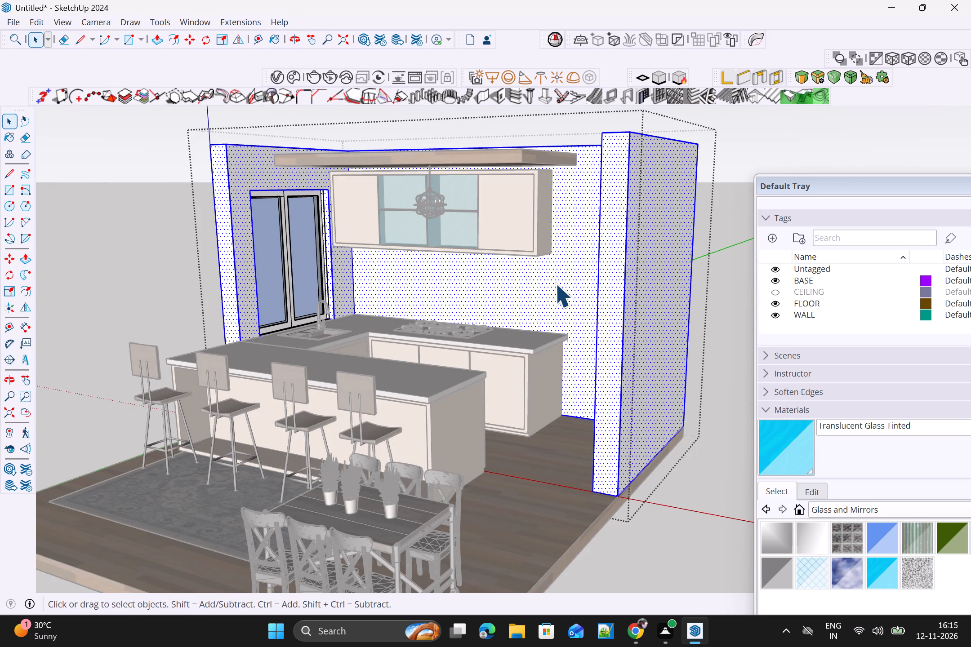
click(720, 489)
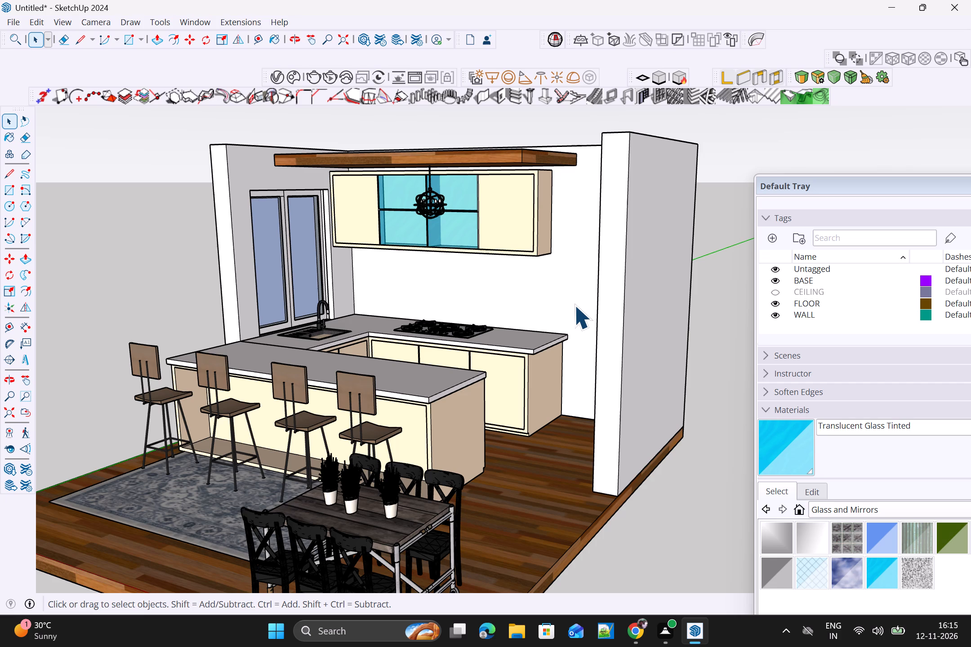
Examine the whole kitchen model from different distances and from a lower front angle.
scroll(574, 305, down, 1)
scroll(557, 254, down, 4)
middle_click(598, 230)
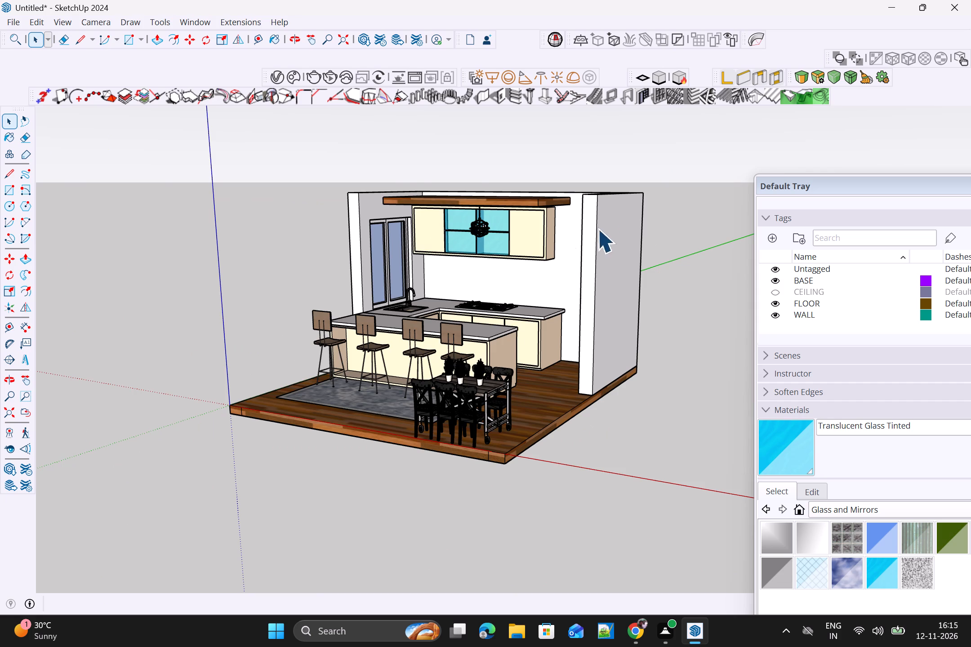
scroll(597, 228, down, 1)
scroll(532, 239, up, 6)
scroll(529, 244, down, 2)
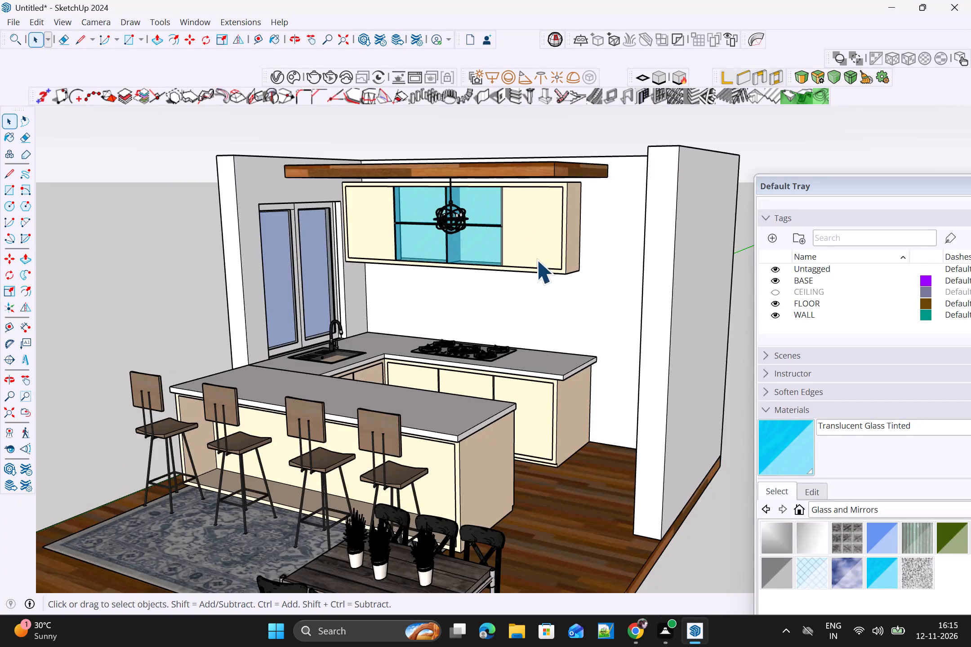
scroll(536, 260, down, 1)
scroll(409, 289, up, 1)
middle_drag(409, 289, 439, 238)
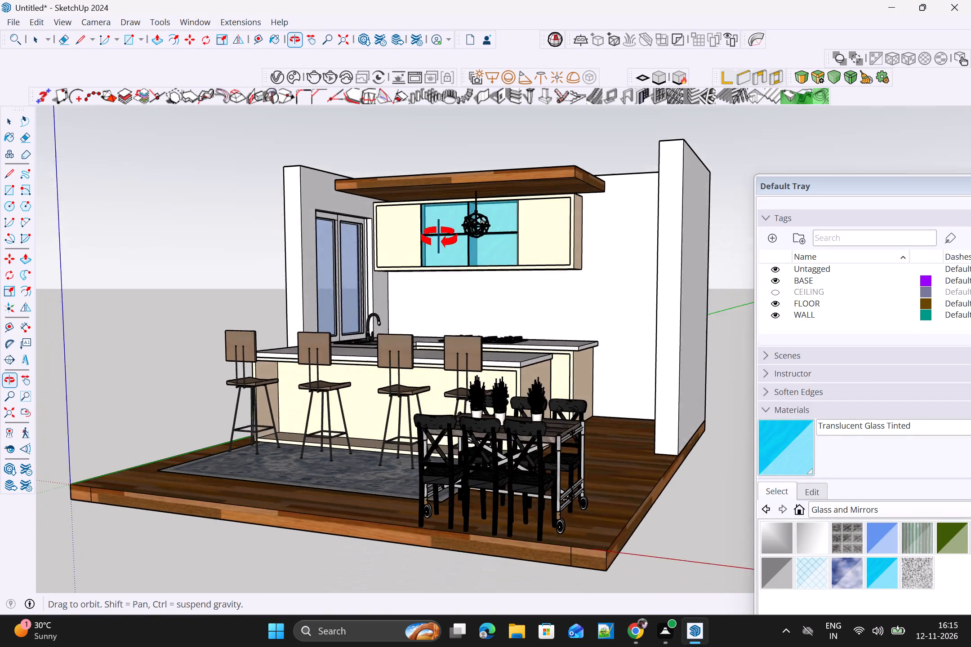
Open the wall group and its window for editing, and paint the frames of both window panes with Color C08.
middle_drag(439, 238, 393, 242)
scroll(414, 235, up, 4)
middle_drag(464, 252, 454, 242)
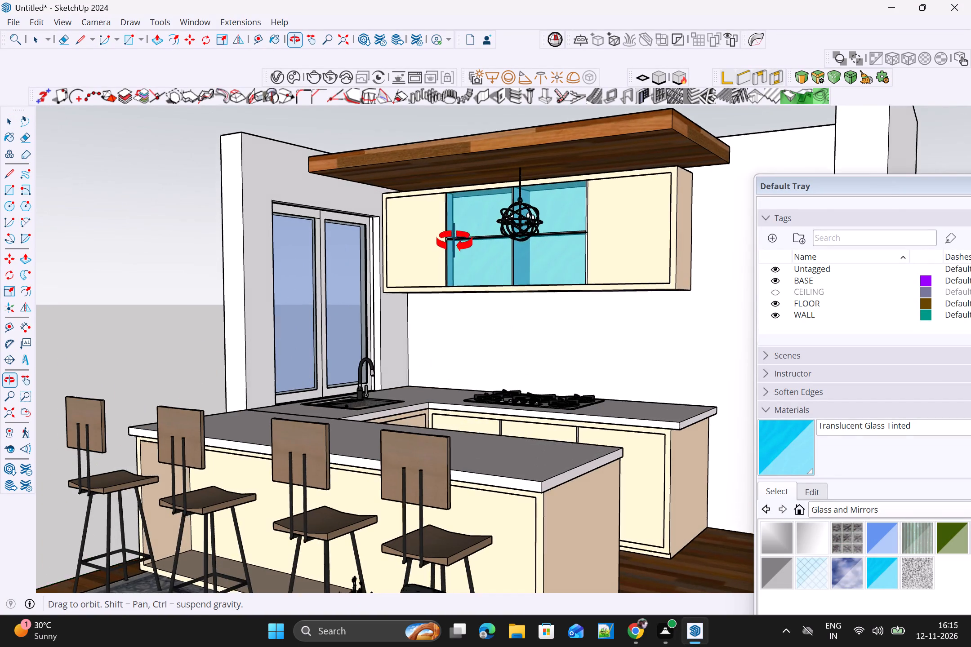
middle_drag(454, 242, 433, 242)
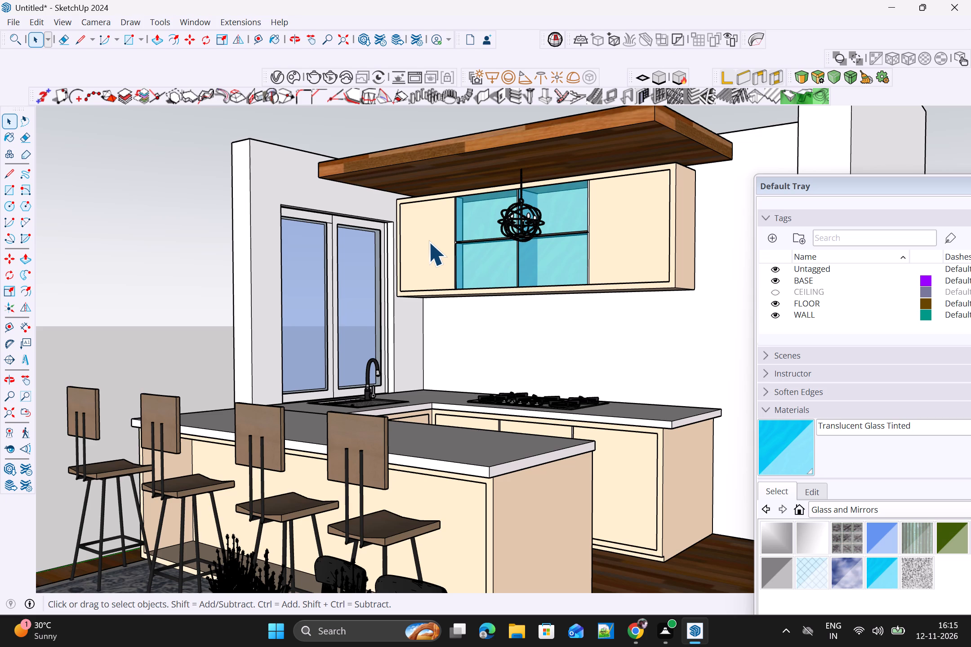
scroll(339, 239, up, 2)
click(332, 221)
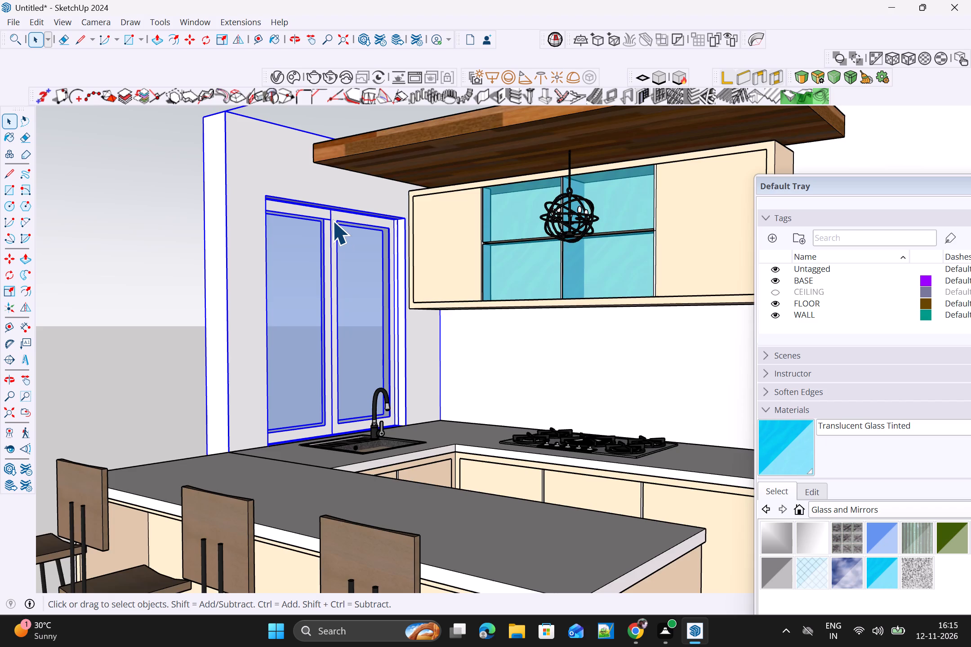
triple_click(332, 221)
click(332, 221)
triple_click(332, 221)
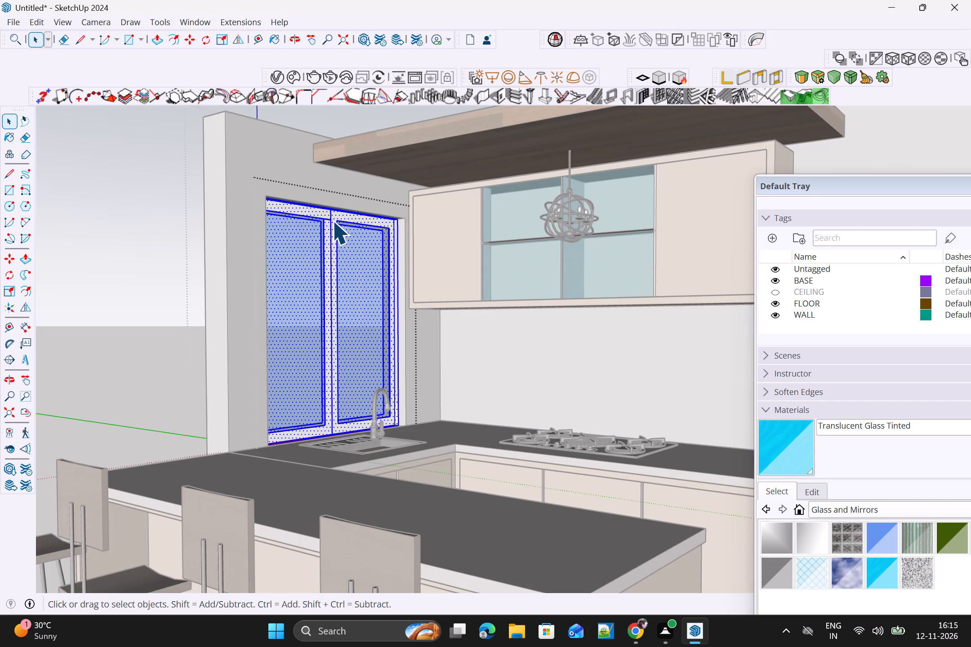
click(332, 221)
click(340, 215)
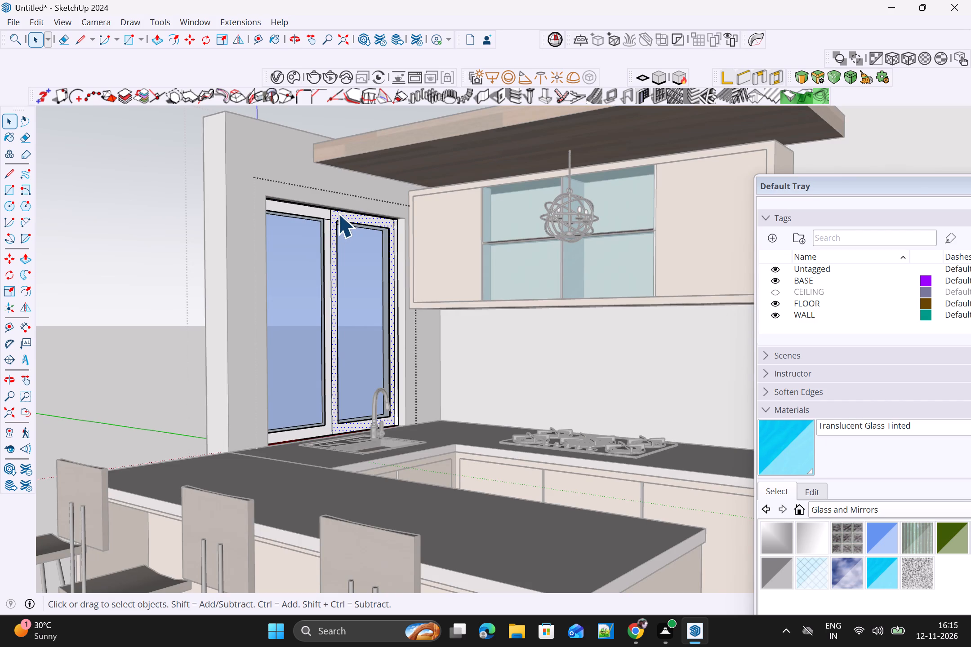
click(867, 507)
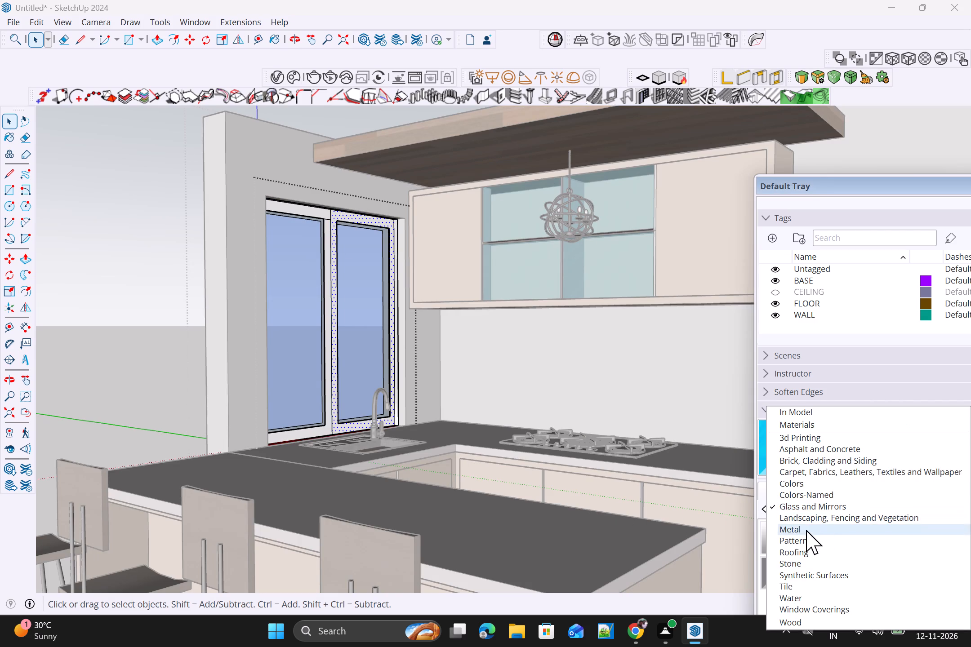
click(801, 483)
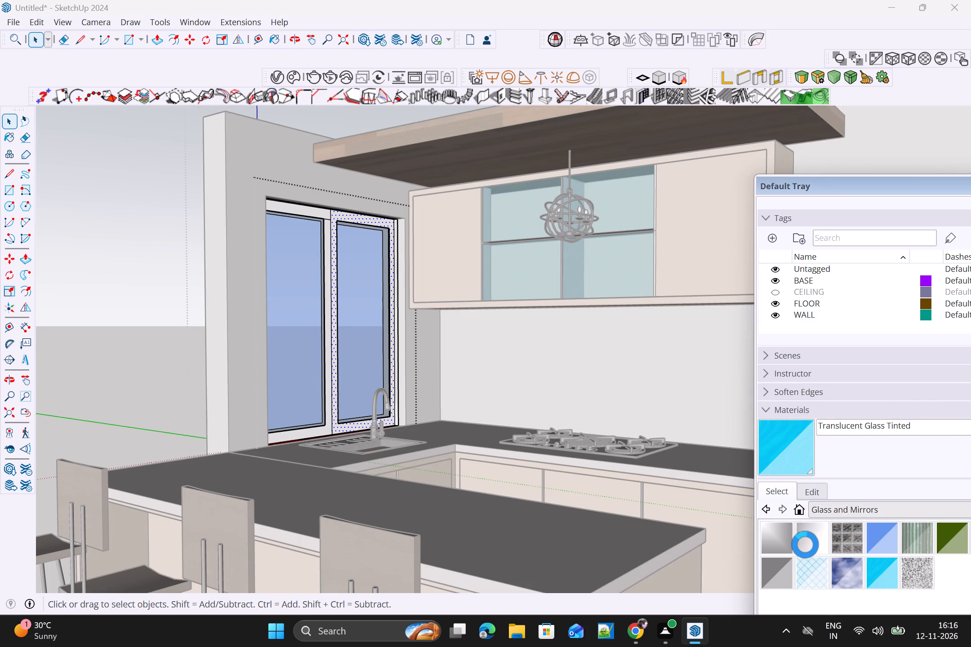
scroll(809, 546, down, 1)
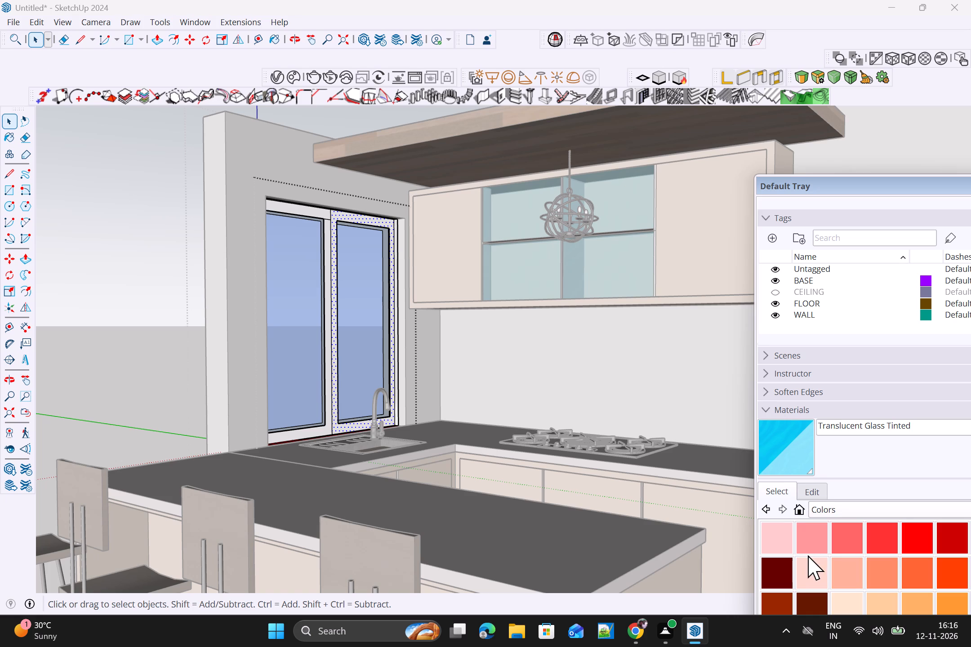
click(781, 565)
scroll(817, 563, down, 3)
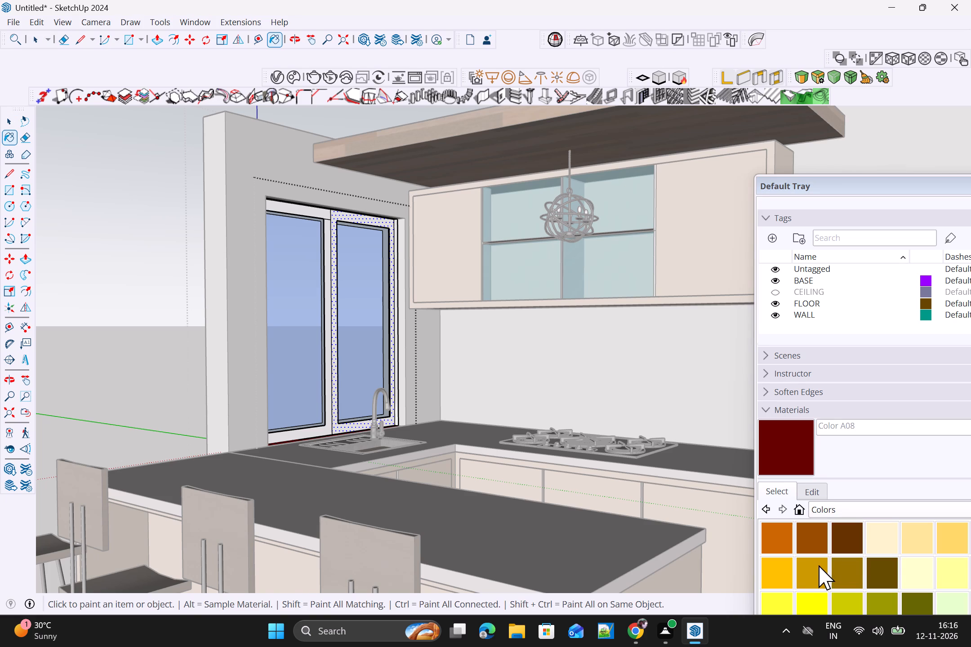
click(852, 542)
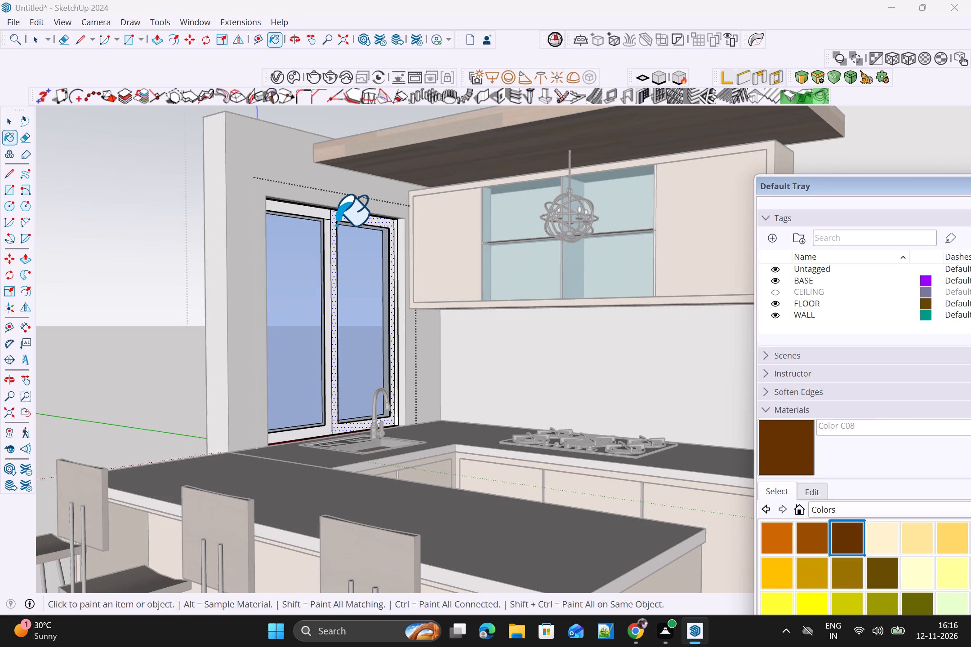
click(336, 225)
click(325, 222)
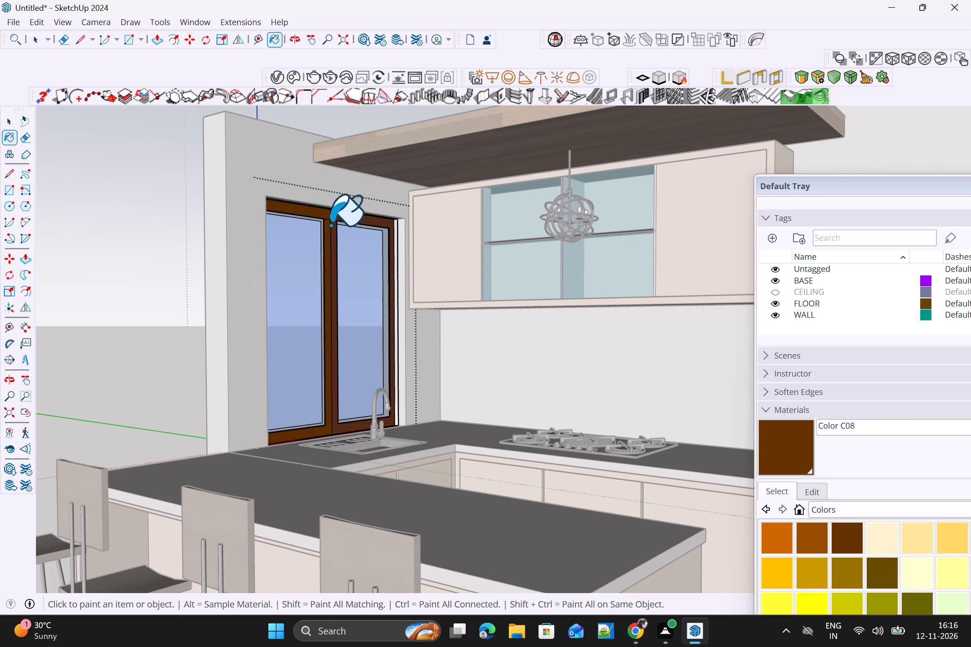
key(space)
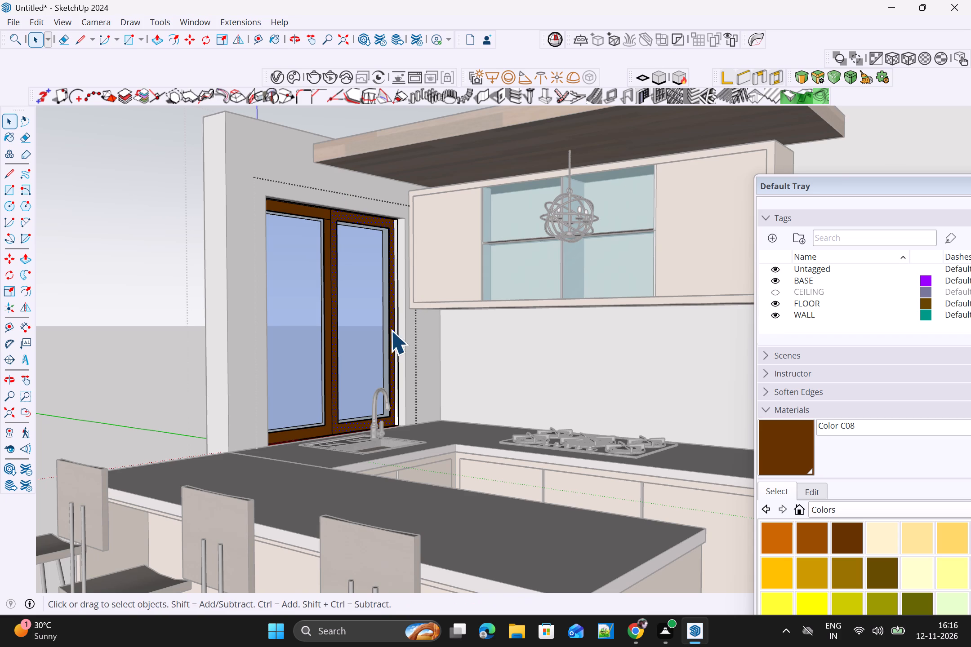
Close the open window and wall groups, and check the painted window frame from around the kitchen.
scroll(391, 330, down, 3)
click(159, 280)
scroll(154, 282, down, 1)
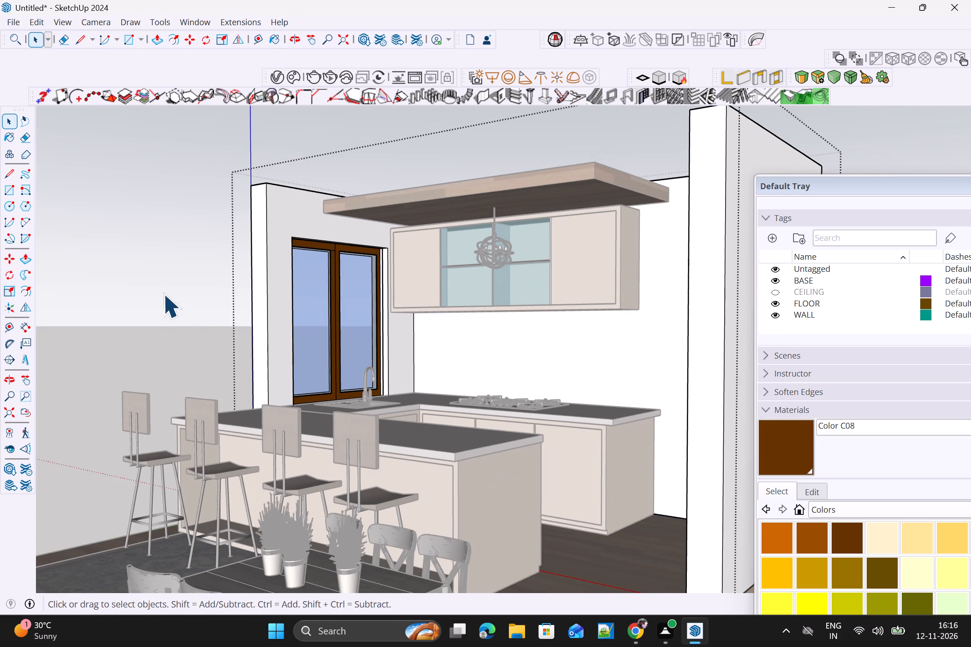
scroll(483, 380, up, 6)
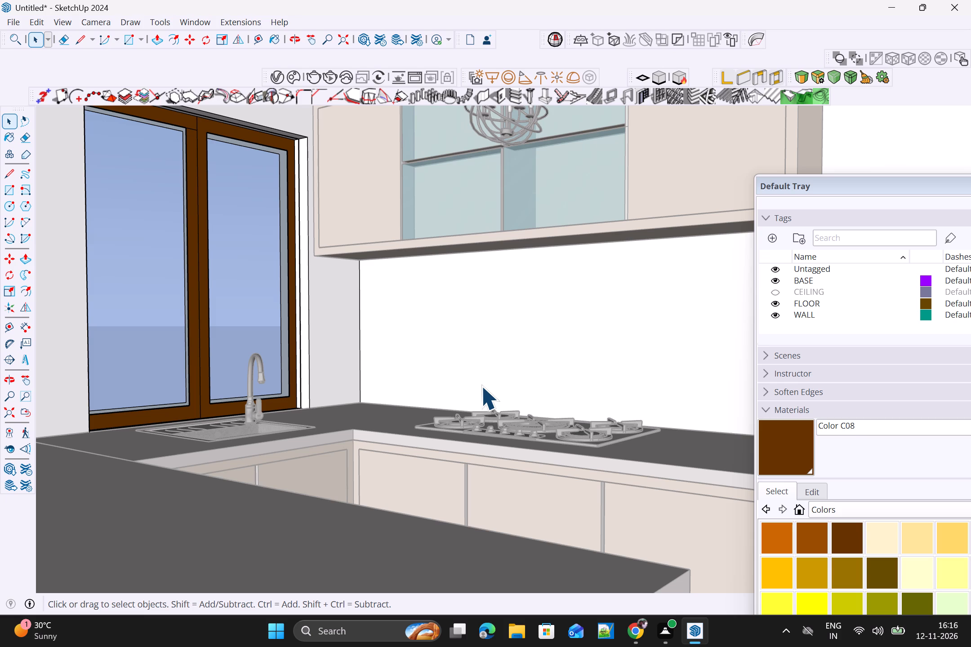
scroll(481, 386, down, 7)
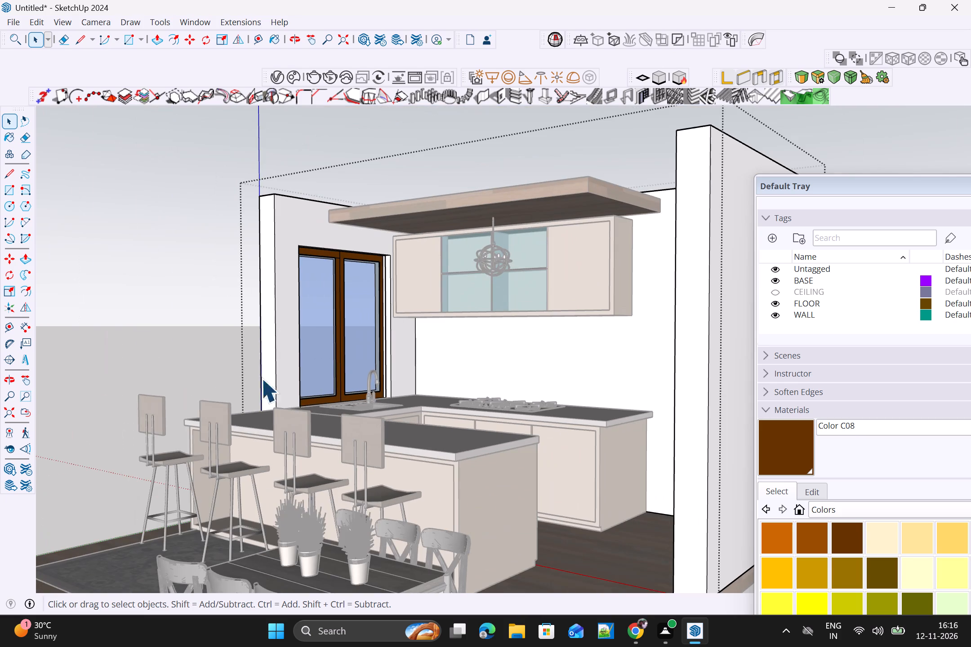
click(211, 359)
scroll(210, 357, up, 3)
middle_click(231, 383)
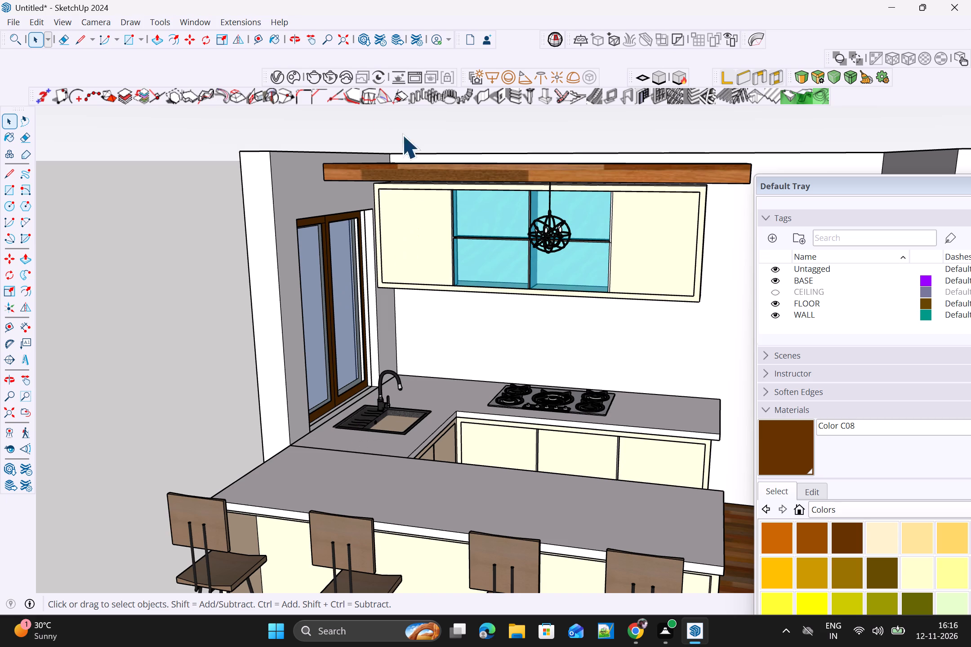
Open 3D Warehouse and search its models for VEGATABLES.
click(197, 25)
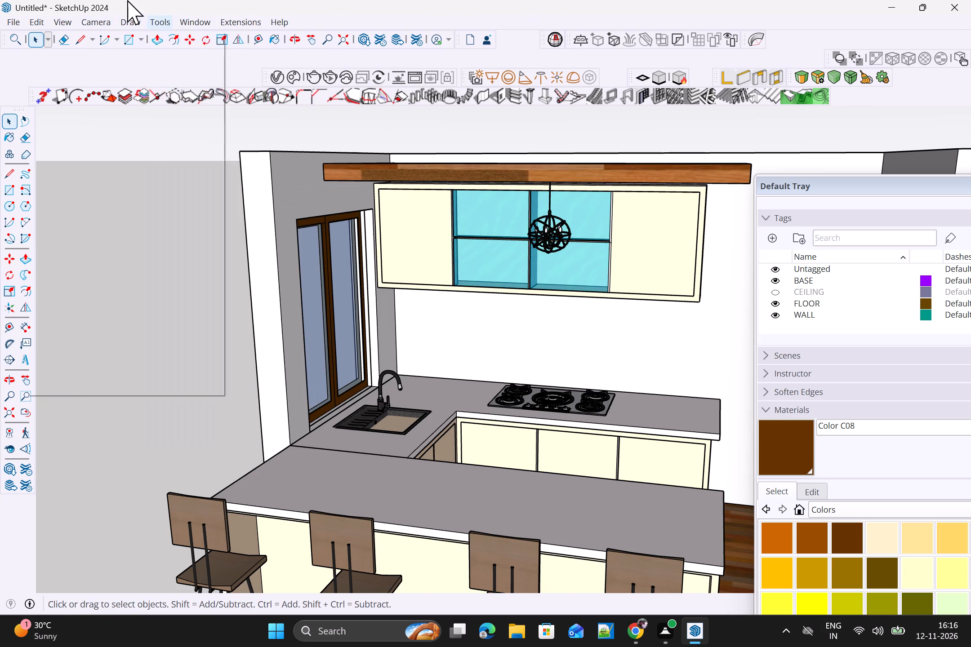
click(226, 124)
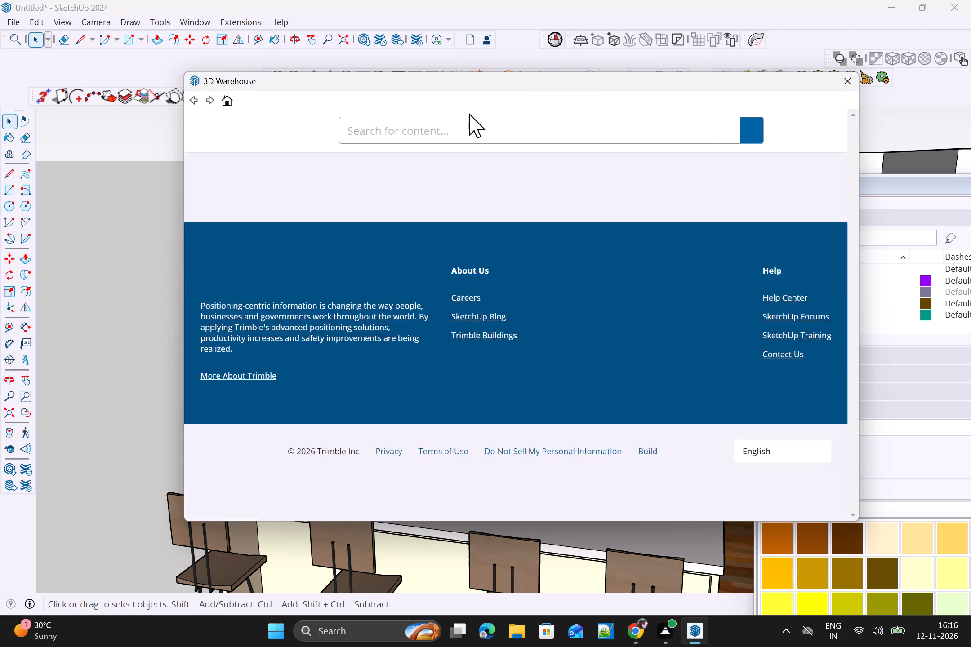
click(690, 128)
click(622, 128)
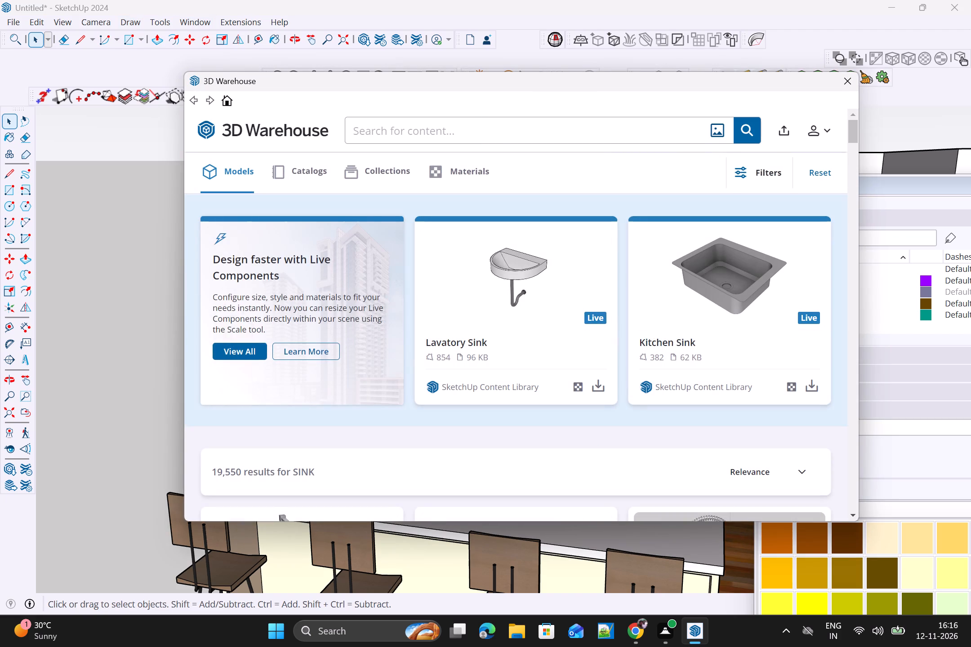
text(VE)
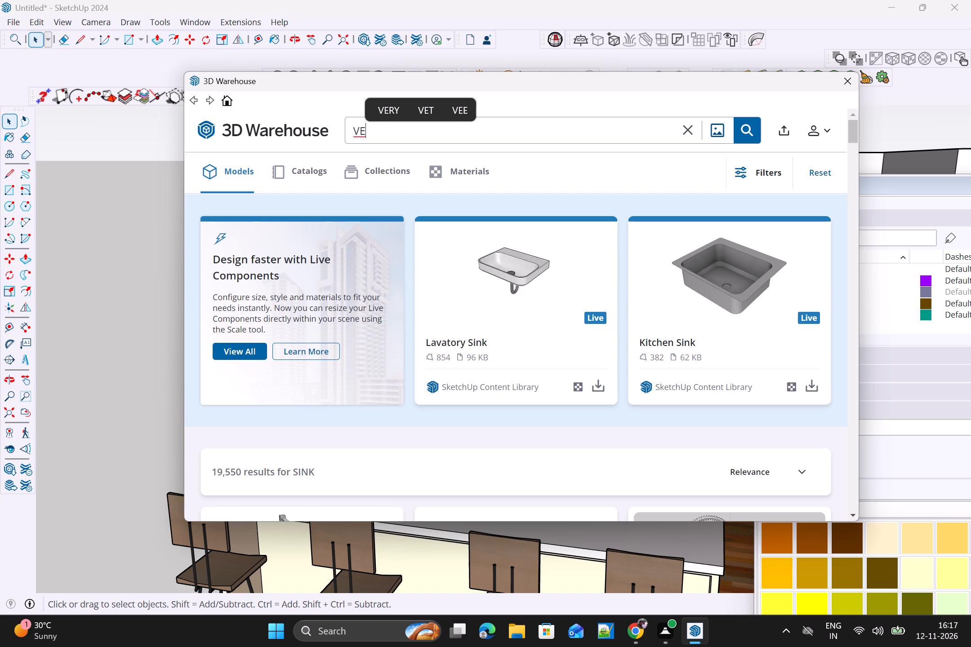
key(g)
text(AT)
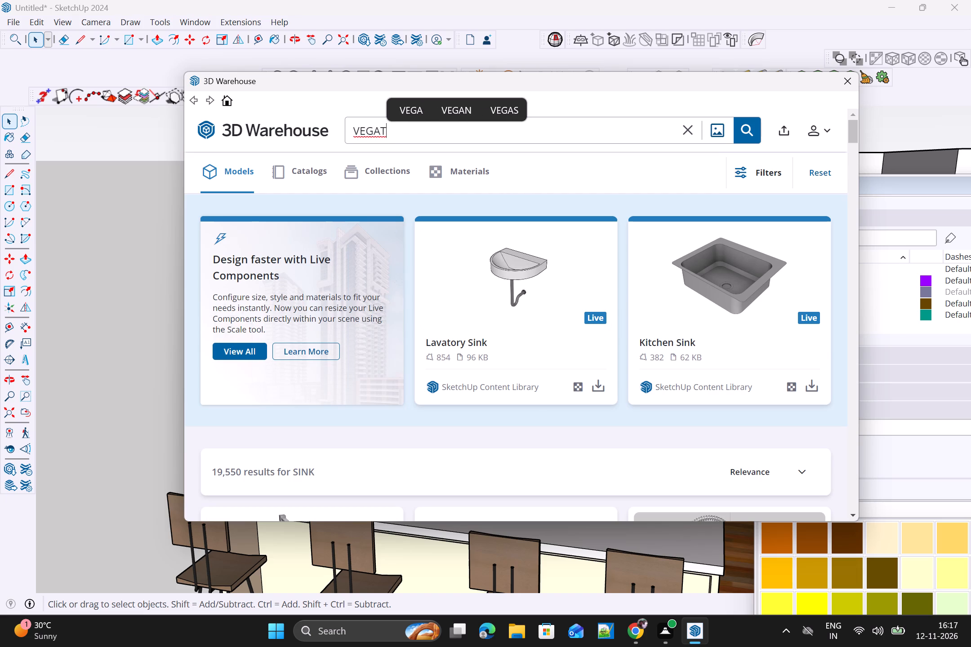
key(BackSpace)
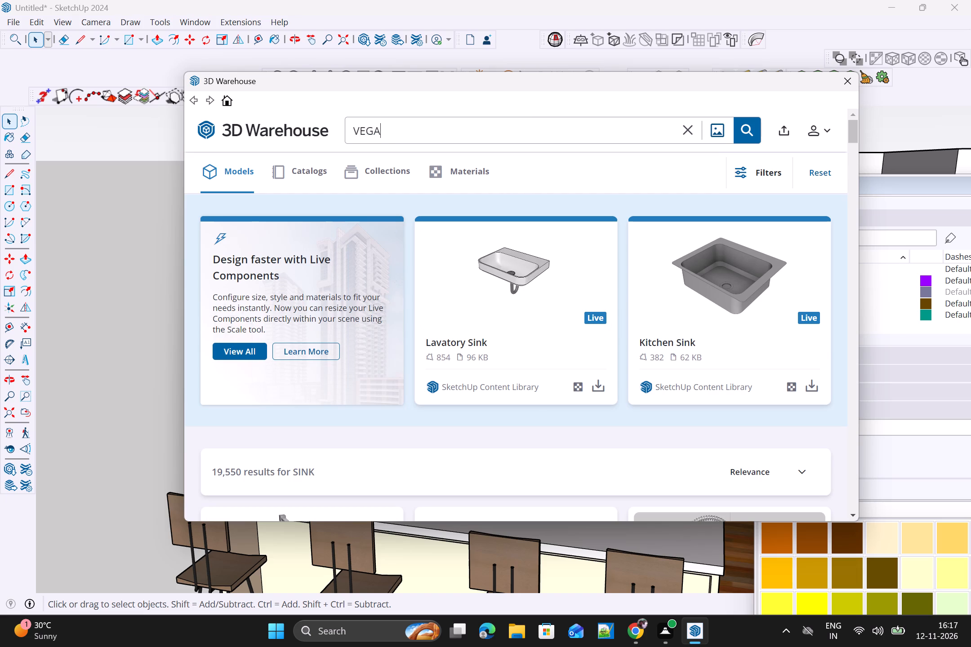
text(TAV)
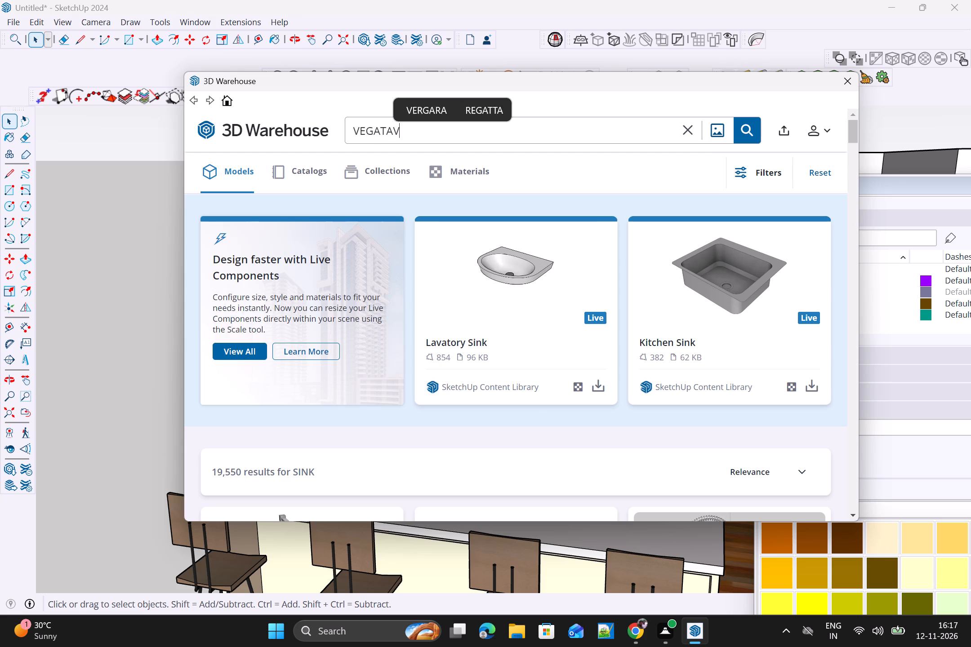
key(BackSpace)
text(BLES)
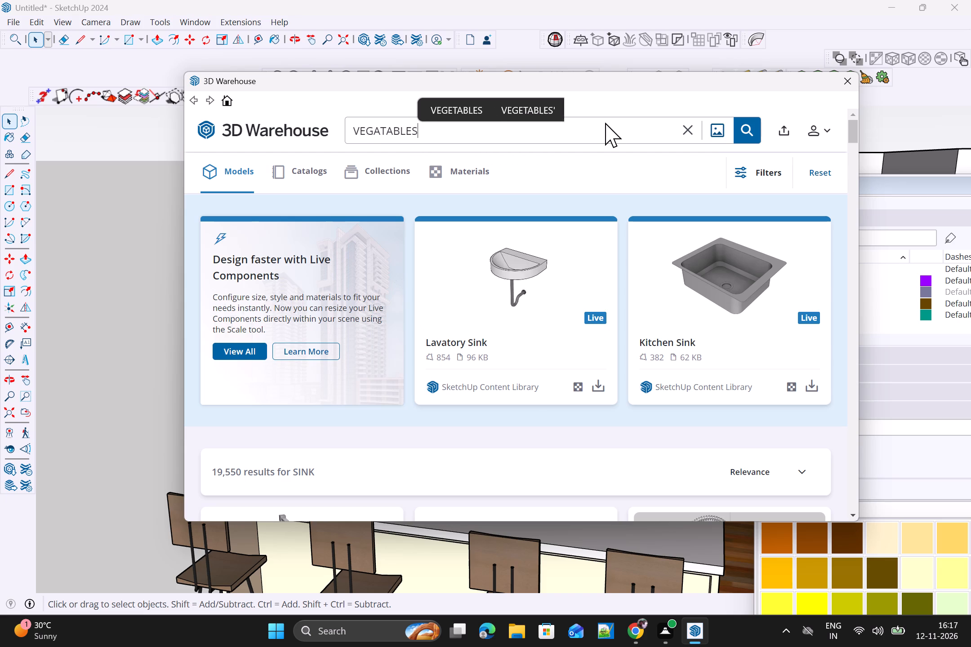
key(Return)
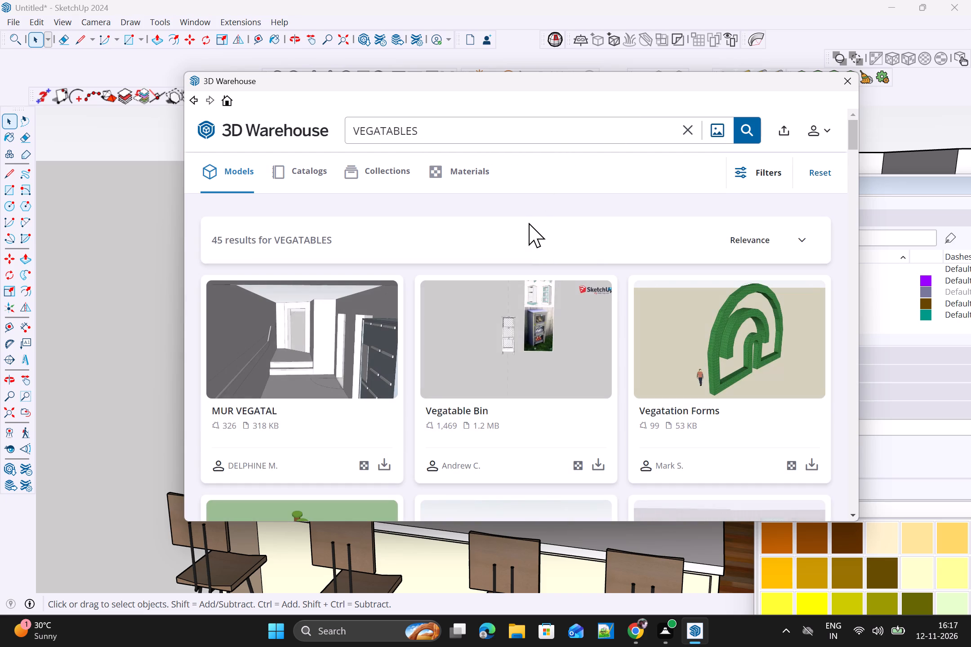
Browse the 3D Warehouse results for a vegetable model suited to the kitchen.
scroll(459, 367, down, 3)
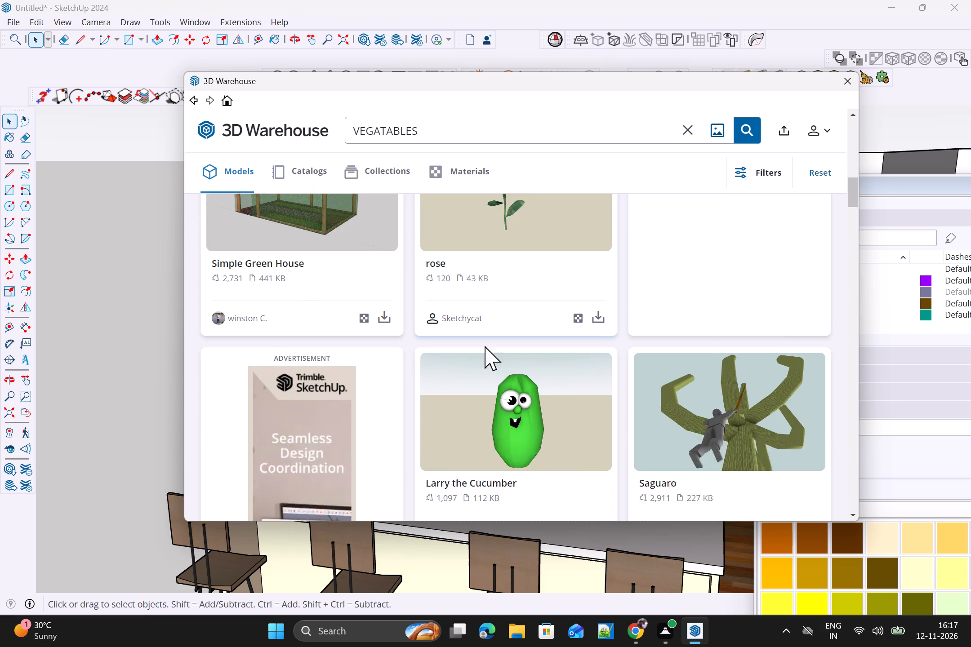
scroll(495, 344, down, 1)
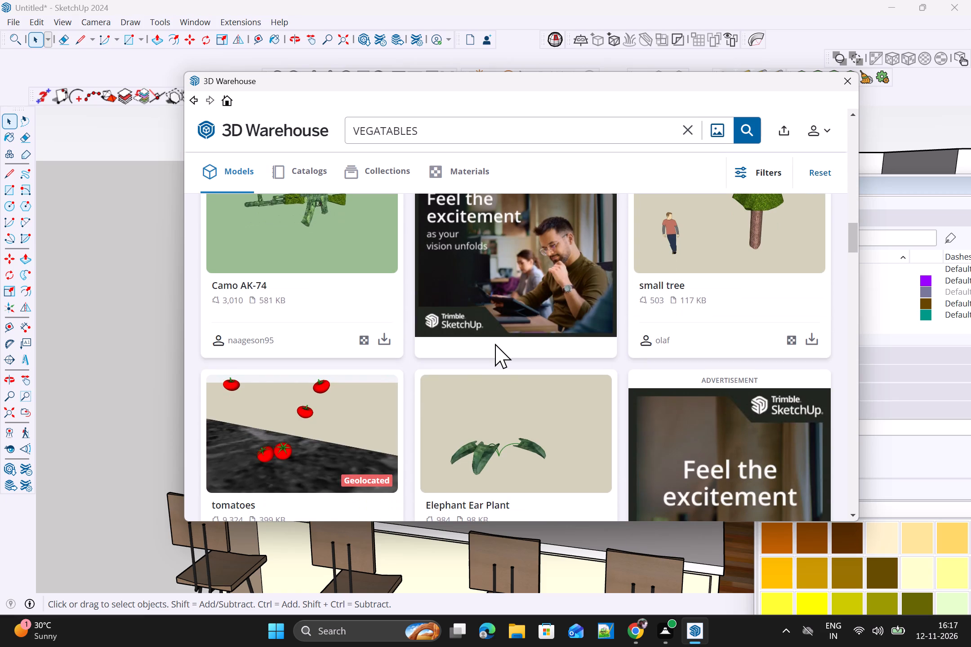
scroll(495, 344, down, 2)
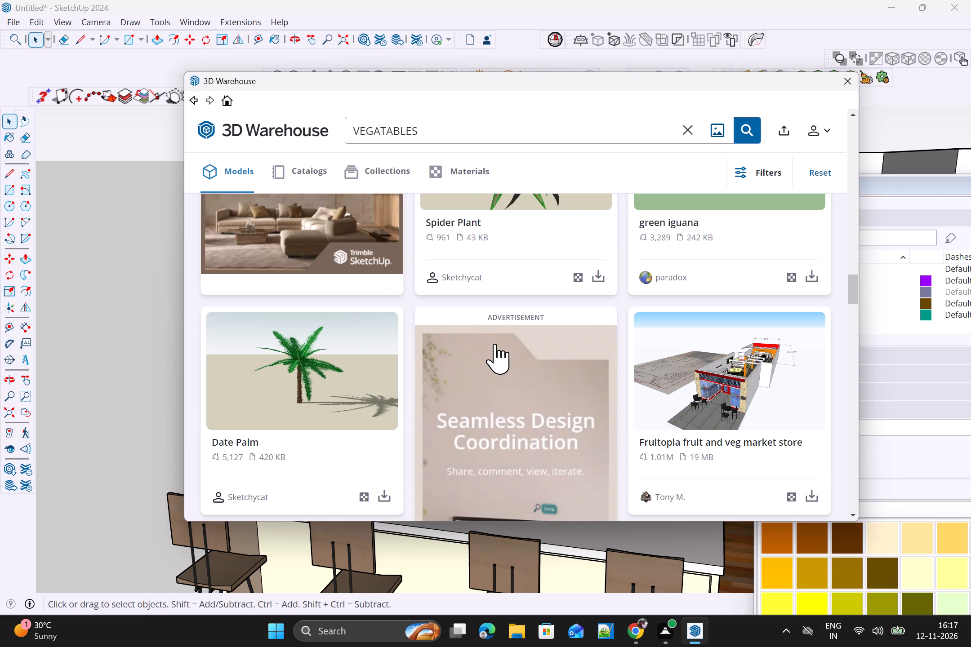
scroll(495, 344, down, 2)
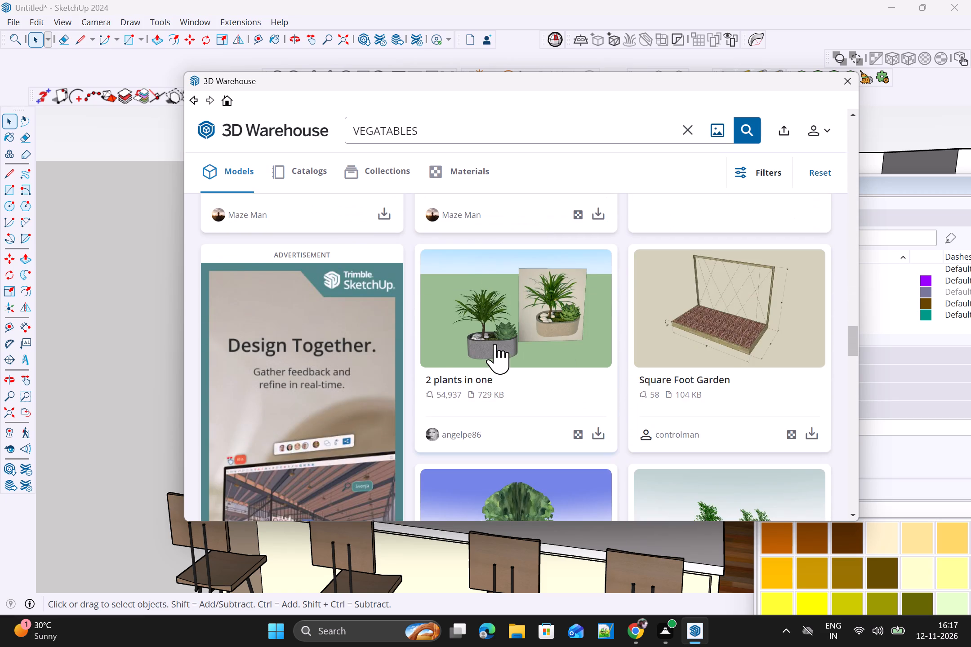
scroll(495, 344, down, 2)
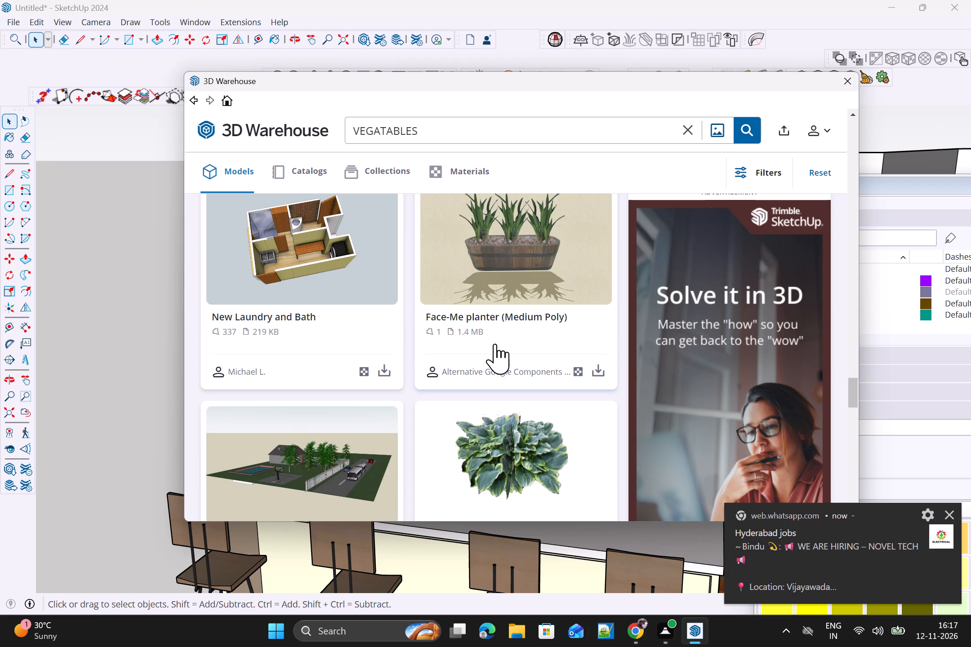
scroll(495, 344, down, 1)
scroll(537, 346, down, 1)
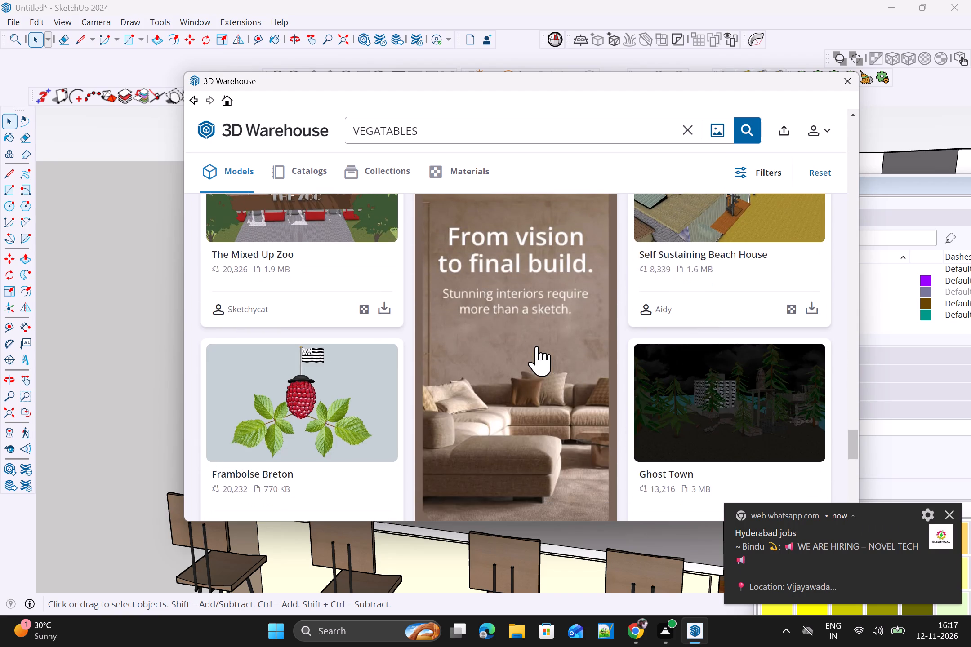
scroll(537, 346, down, 2)
scroll(537, 346, up, 2)
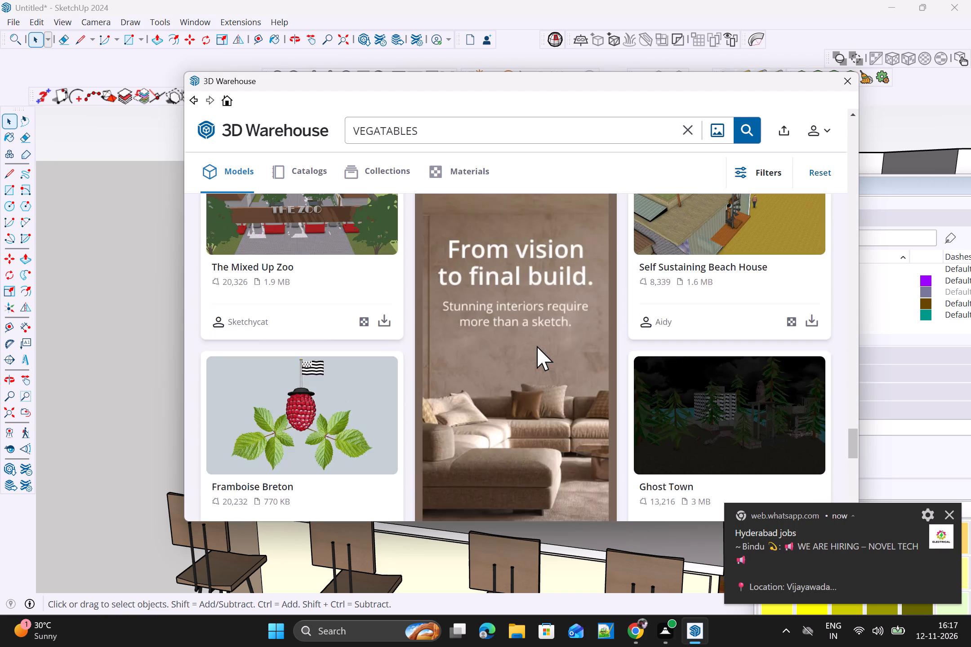
scroll(537, 346, up, 3)
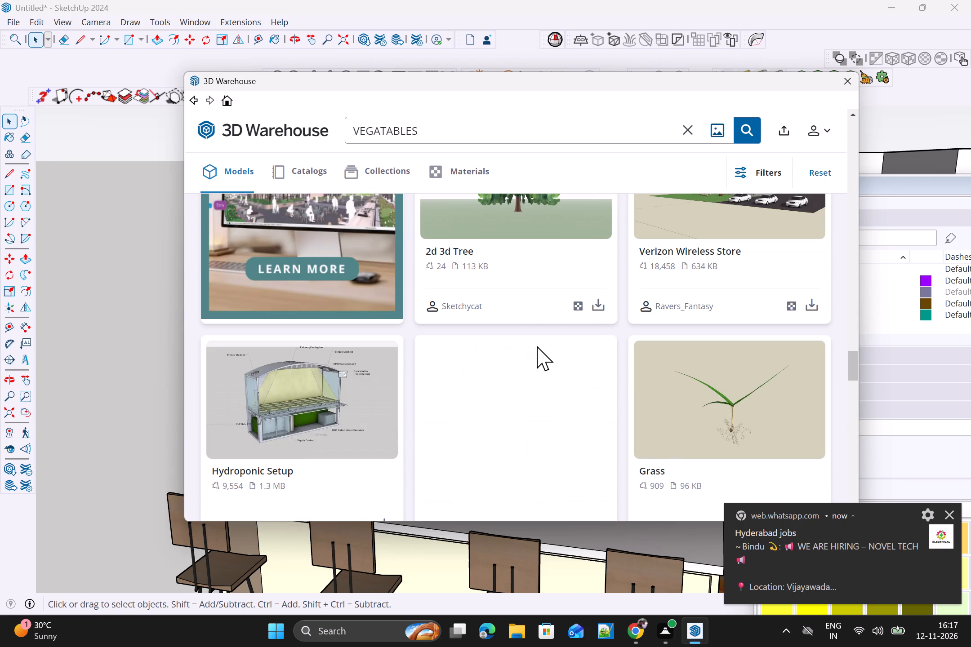
scroll(537, 346, up, 4)
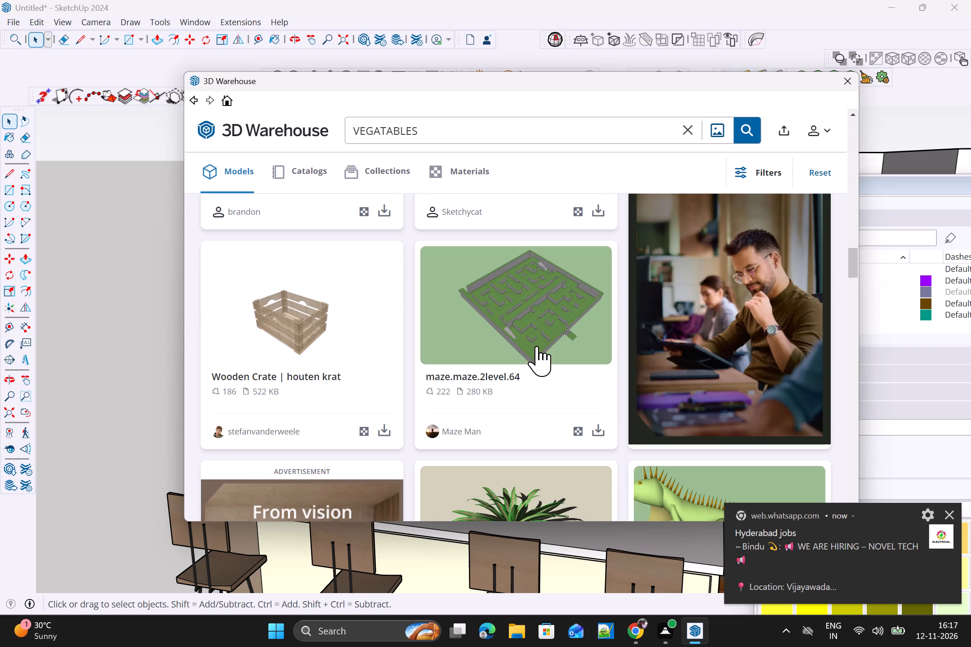
Search the 3D Warehouse models for VEGATABLES ALL and look through the results.
click(448, 132)
key(space)
text(AL)
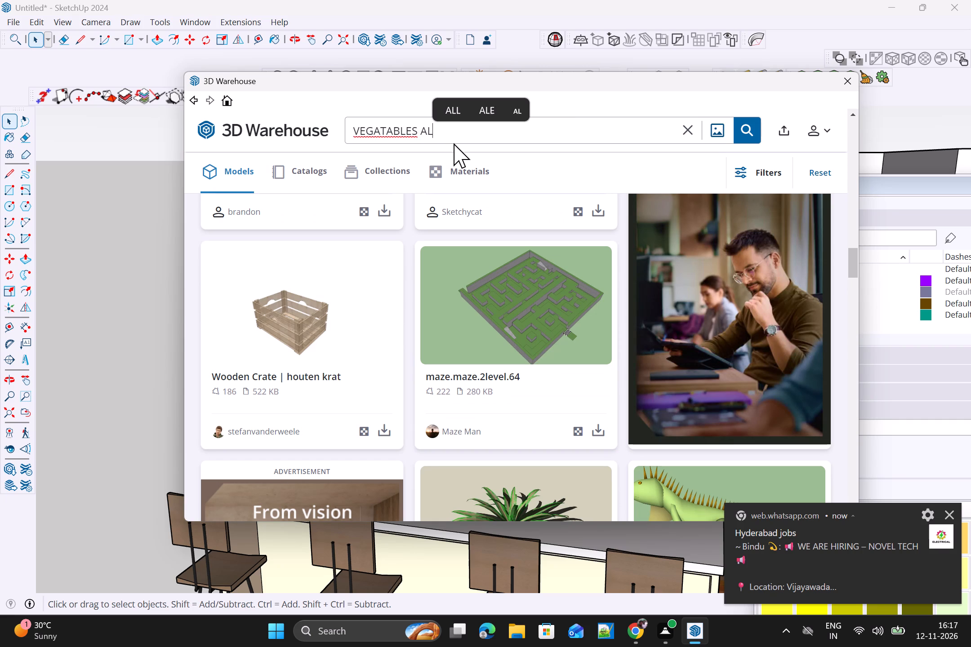
key(l)
key(Return)
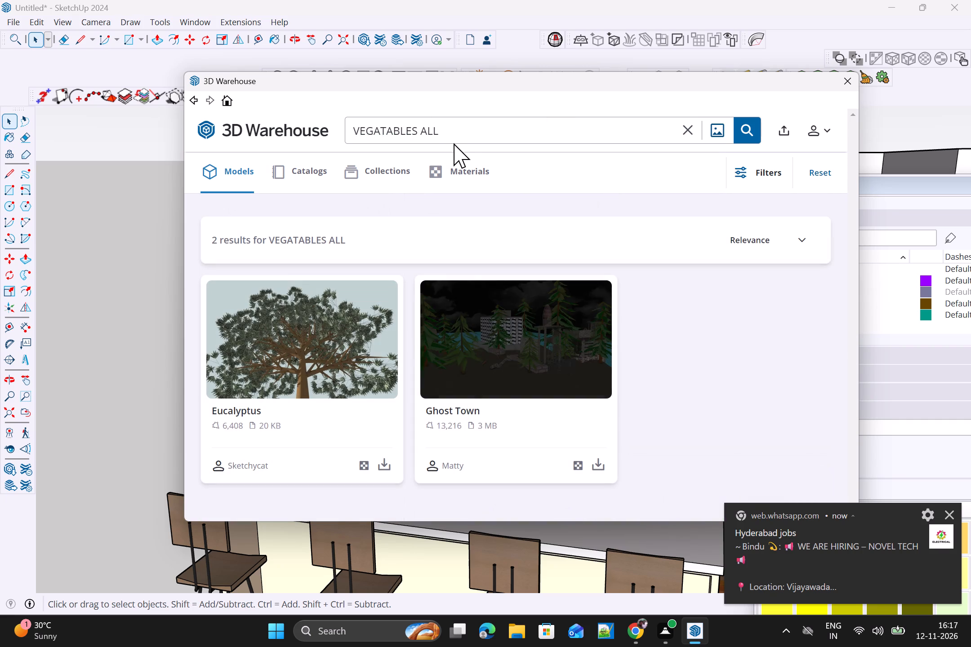
scroll(560, 338, down, 2)
Search the 3D Warehouse models for VEGATABLES IN KITCHEN.
click(454, 128)
key(BackSpace)
key(BackSpace)
key(BackSpace)
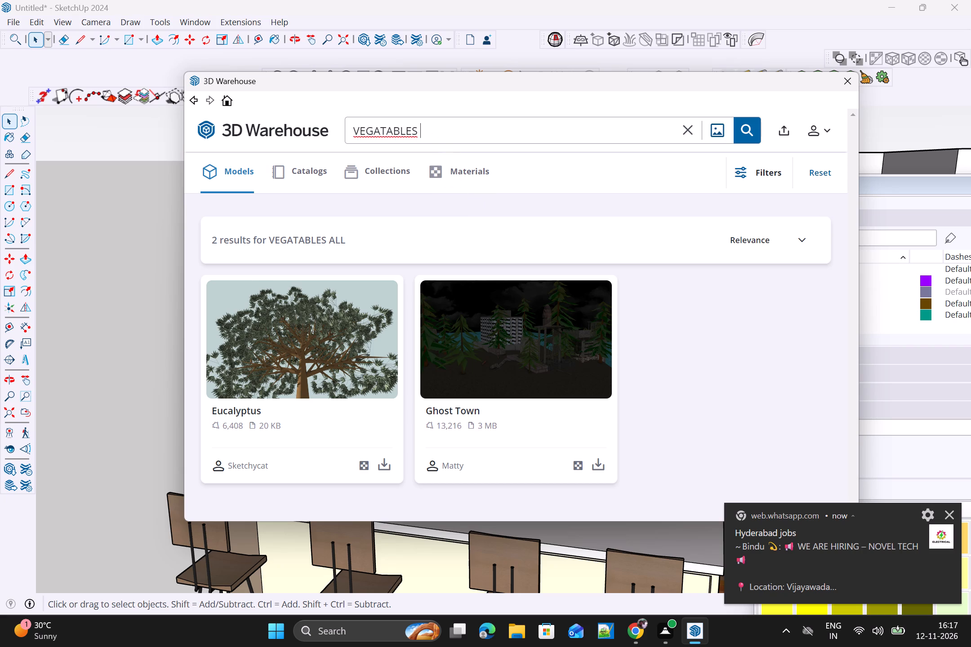
text(I N)
key(space)
key(BackSpace)
key(BackSpace)
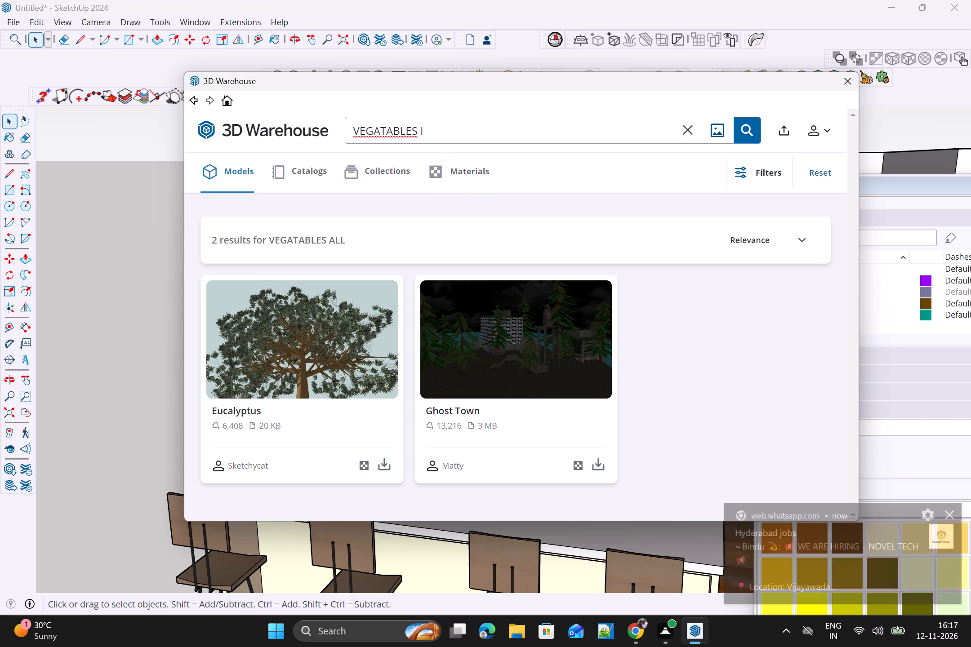
key(BackSpace)
text(N)
key(space)
text(KITCHEN)
key(Return)
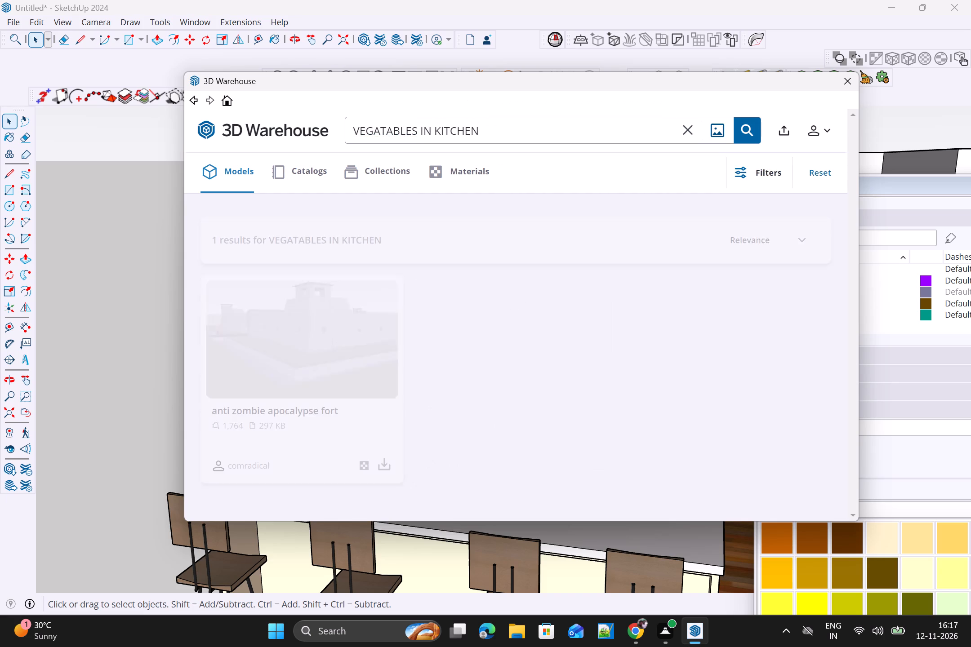
Replace the search text and search the 3D Warehouse models for KITCHEN VEGATBLES.
key(BackSpace)
key(BackSpace)
key(BackSpace)
key(BackSpace)
key(BackSpace)
key(BackSpace)
key(BackSpace)
key(BackSpace)
key(BackSpace)
key(BackSpace)
key(BackSpace)
key(BackSpace)
key(BackSpace)
key(BackSpace)
key(BackSpace)
key(BackSpace)
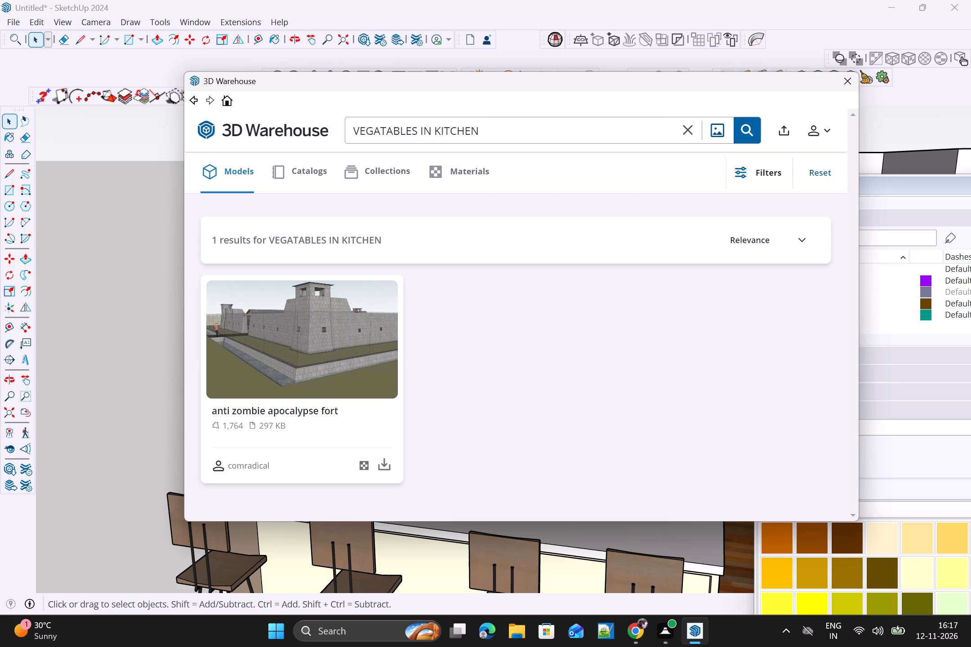
click(485, 133)
key(BackSpace)
key(BackSpace)
key(BackSpace)
key(BackSpace)
key(BackSpace)
key(BackSpace)
key(BackSpace)
key(BackSpace)
key(BackSpace)
key(BackSpace)
key(BackSpace)
key(BackSpace)
key(BackSpace)
key(BackSpace)
key(BackSpace)
key(BackSpace)
key(BackSpace)
key(BackSpace)
key(BackSpace)
key(BackSpace)
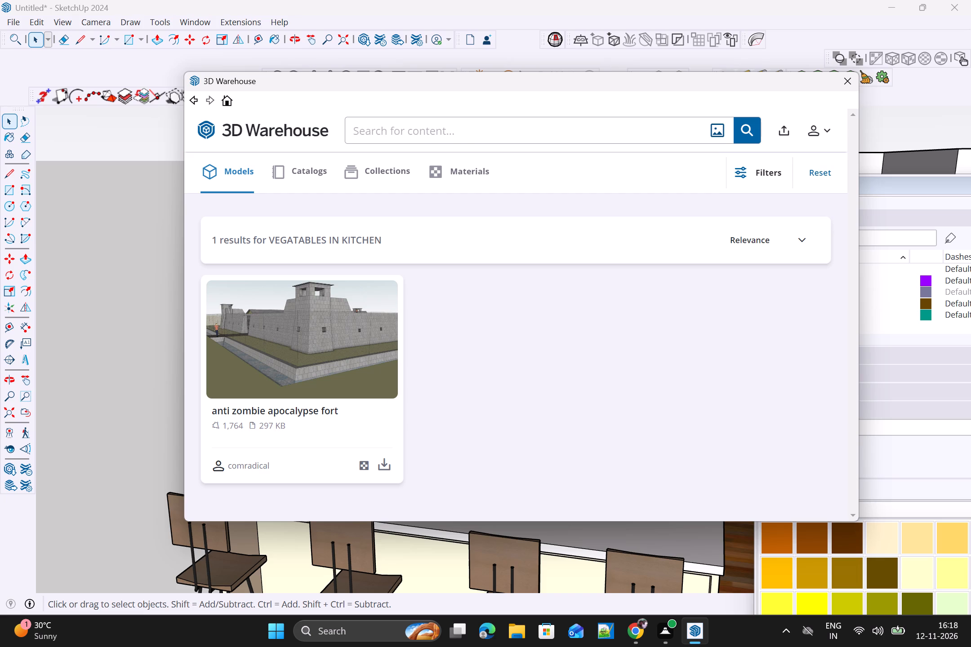
text(KITCHEN VEGATBLES)
key(Return)
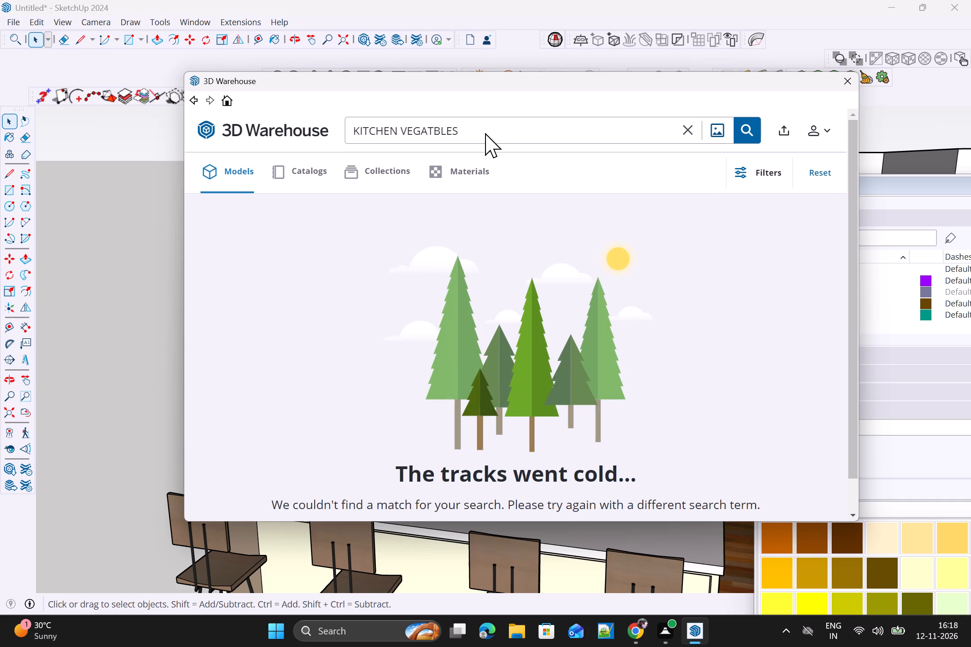
Search the 3D Warehouse models for KITCHEN ALL.
click(485, 133)
key(BackSpace)
key(BackSpace)
key(BackSpace)
key(BackSpace)
key(BackSpace)
key(BackSpace)
key(BackSpace)
key(BackSpace)
key(BackSpace)
key(BackSpace)
key(space)
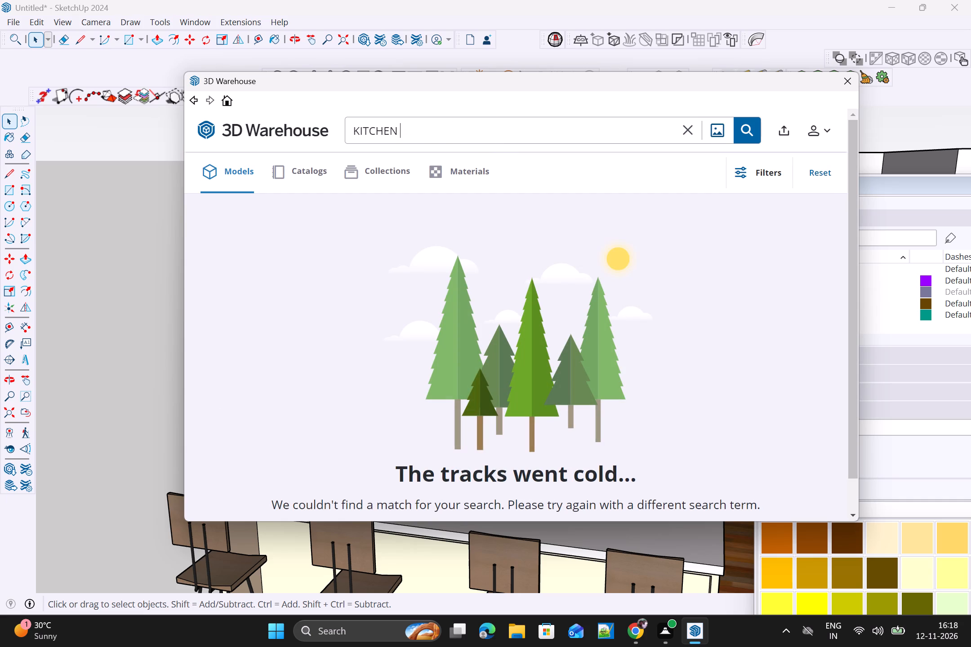
text(ALL)
key(space)
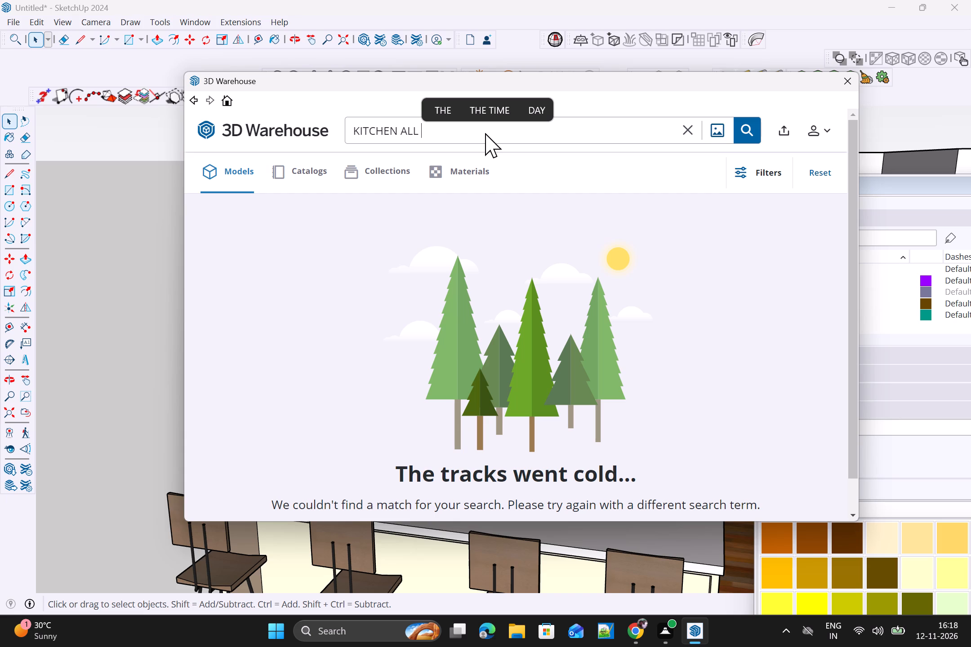
key(Return)
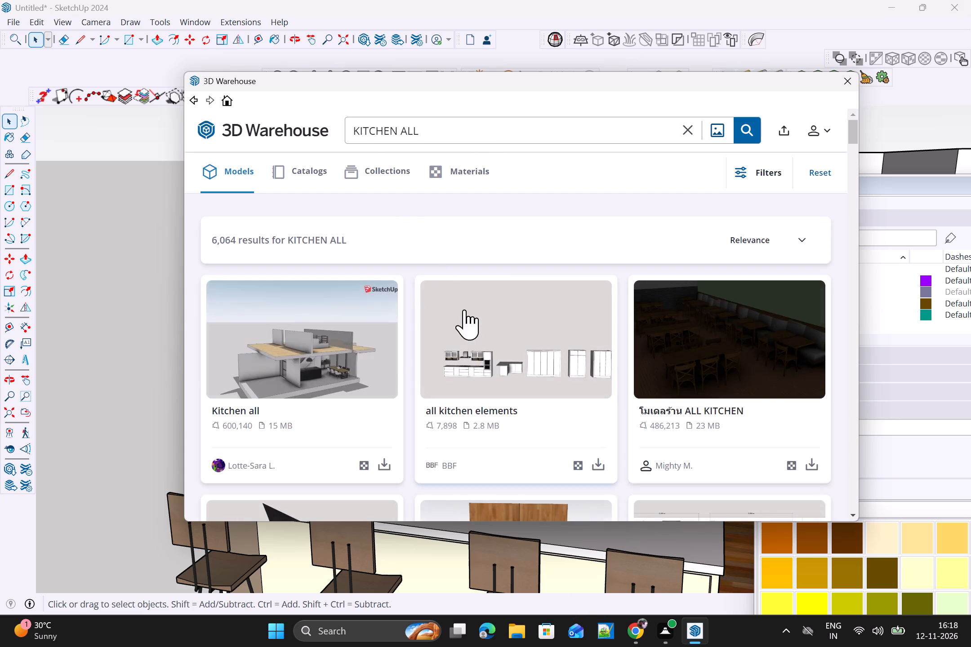
Find the model named kitchen with mint-green base cabinets among the results and download it into the current model.
scroll(553, 346, down, 4)
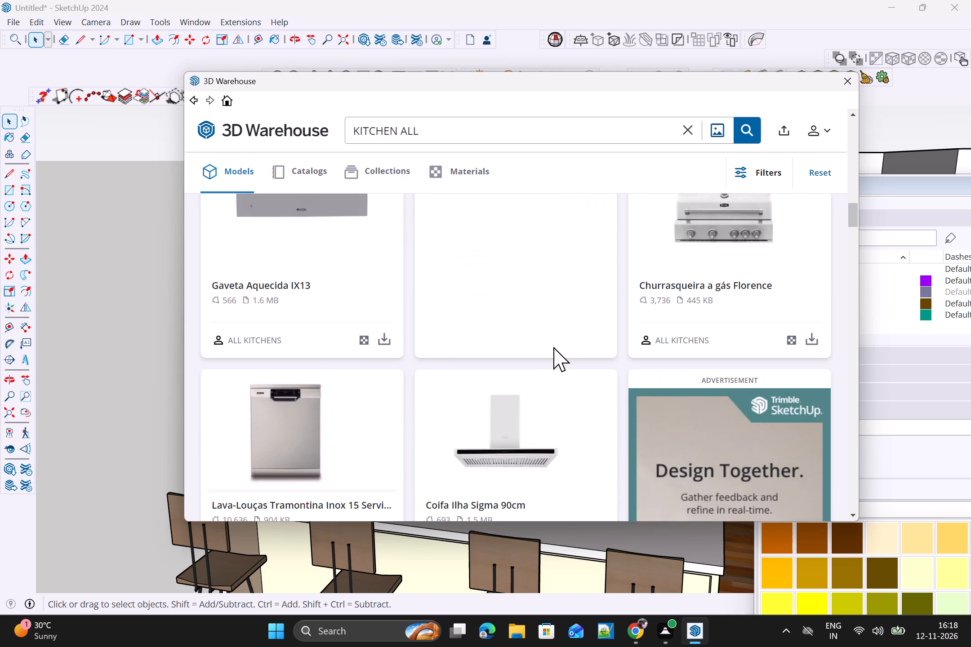
scroll(553, 347, down, 3)
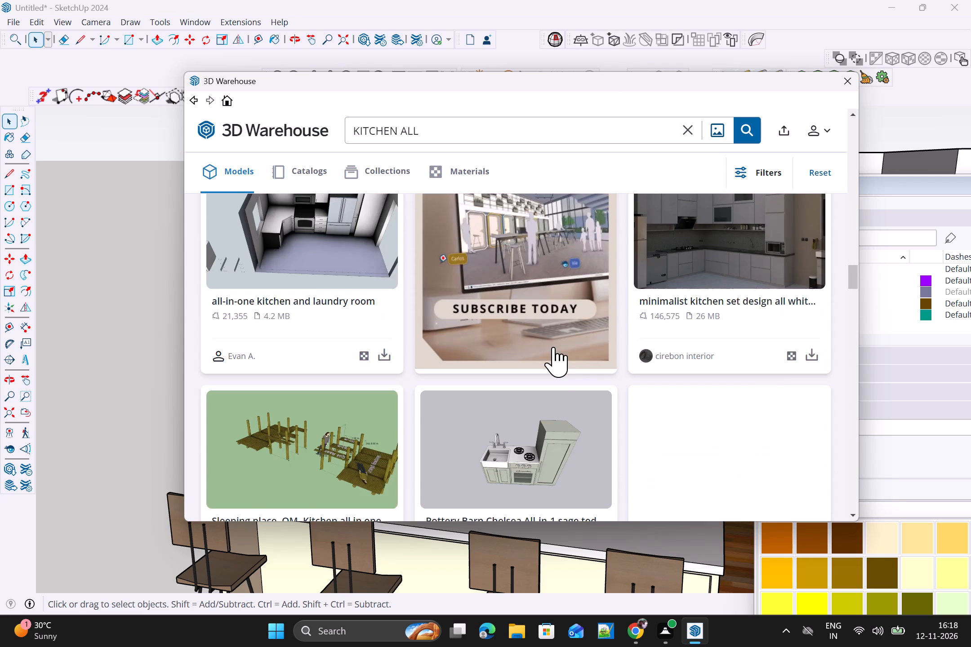
scroll(553, 347, down, 3)
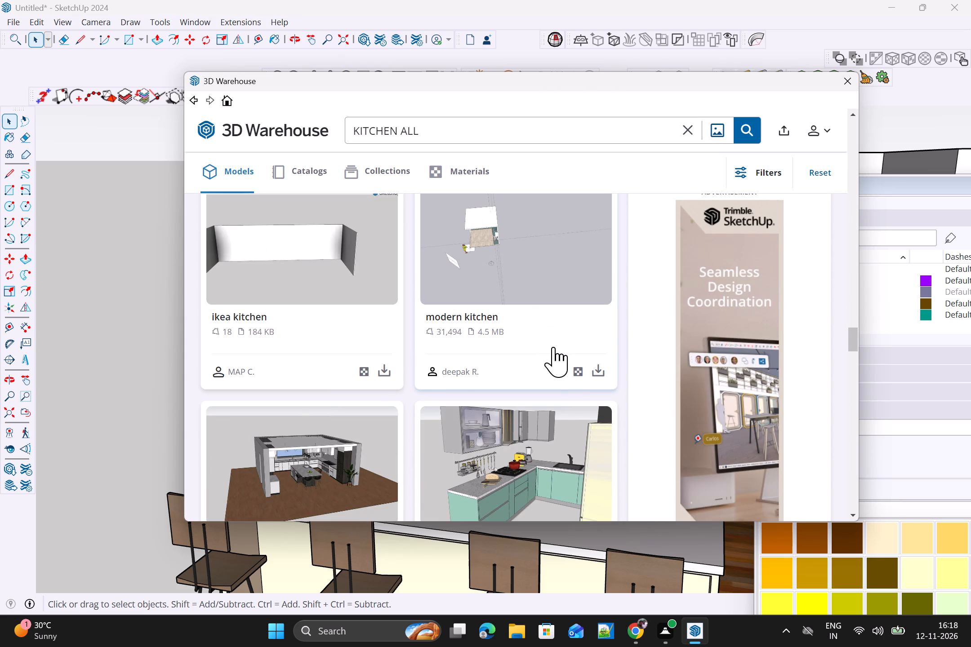
scroll(575, 417, down, 1)
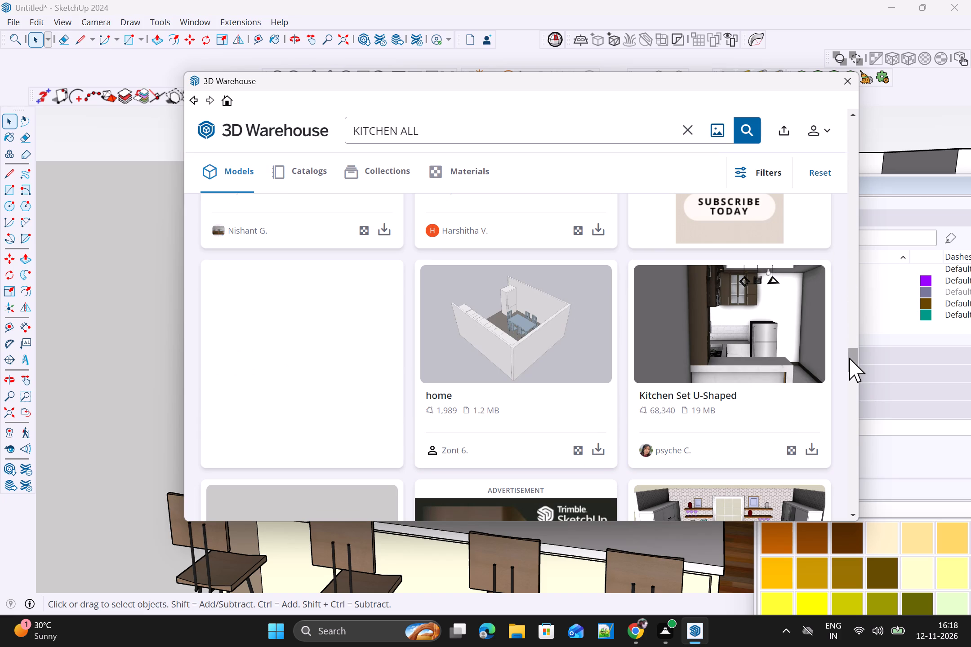
drag(854, 361, 855, 346)
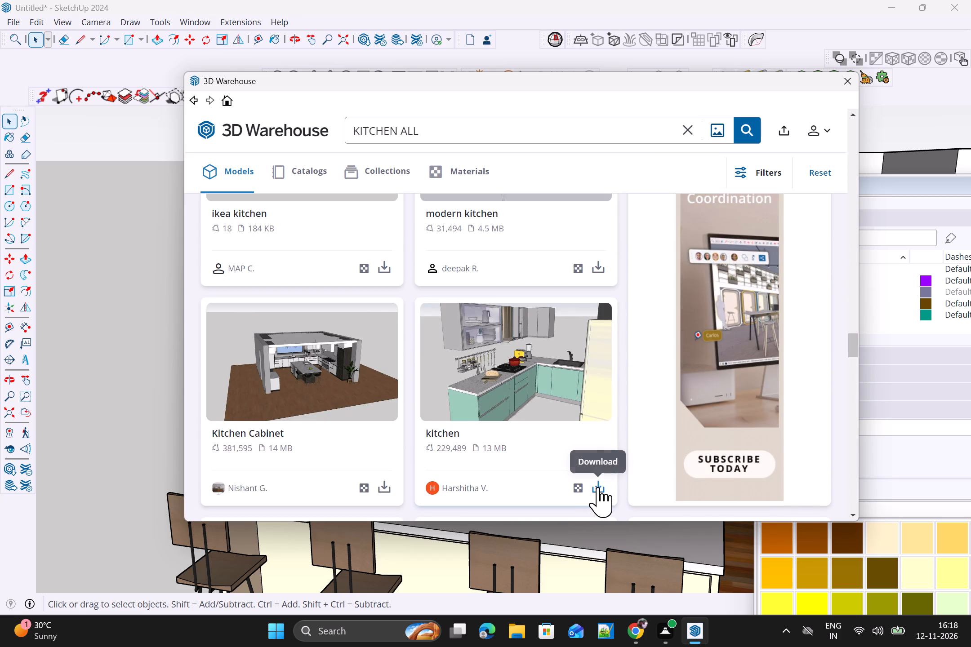
click(598, 487)
click(489, 322)
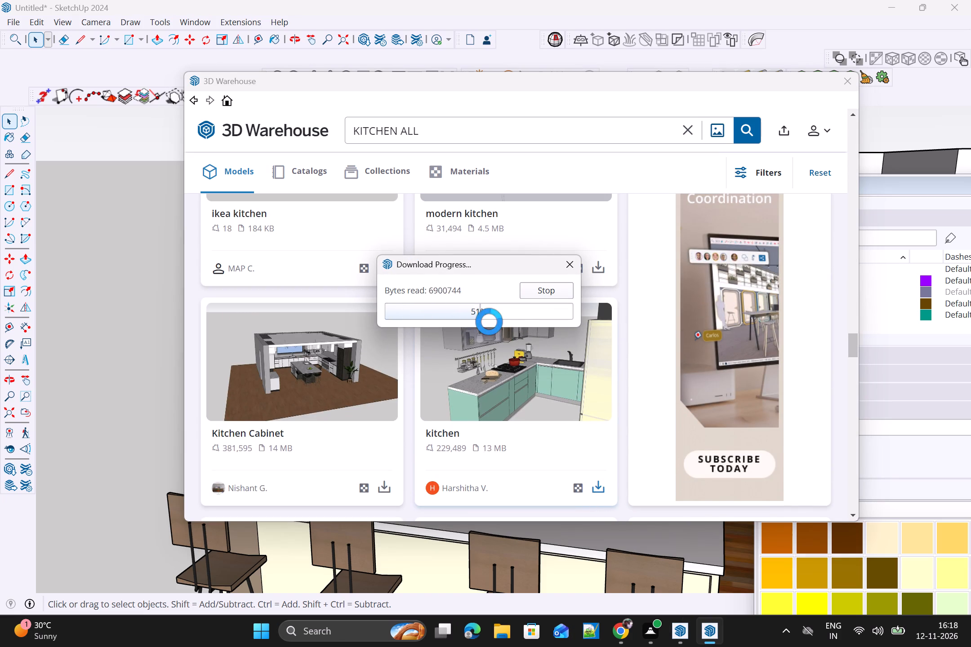
Place the downloaded kitchen model on the open ground outside the room, beside the free-standing side wall.
scroll(489, 322, down, 3)
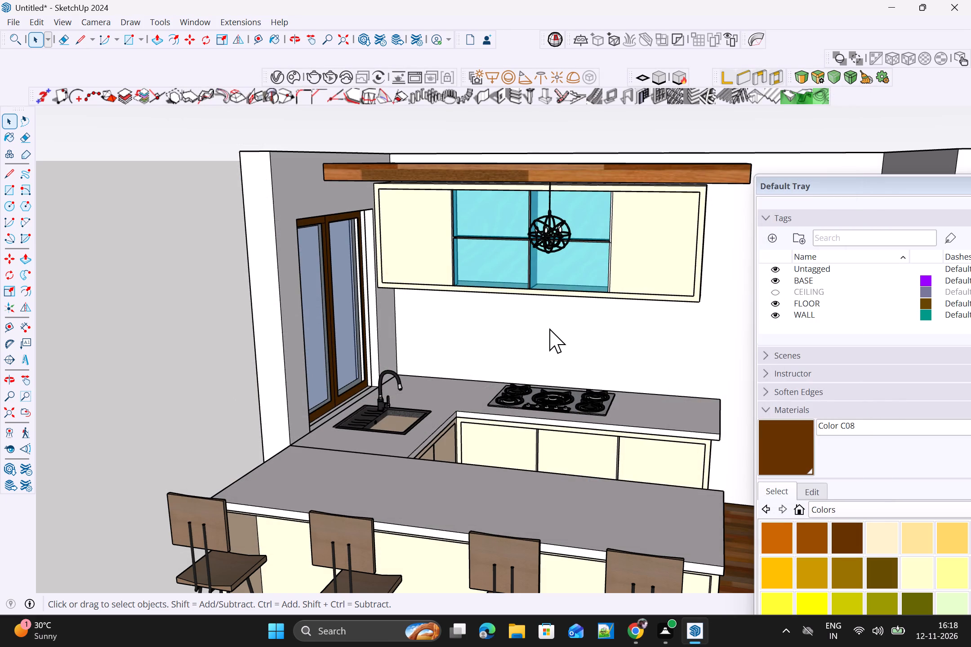
scroll(493, 353, down, 4)
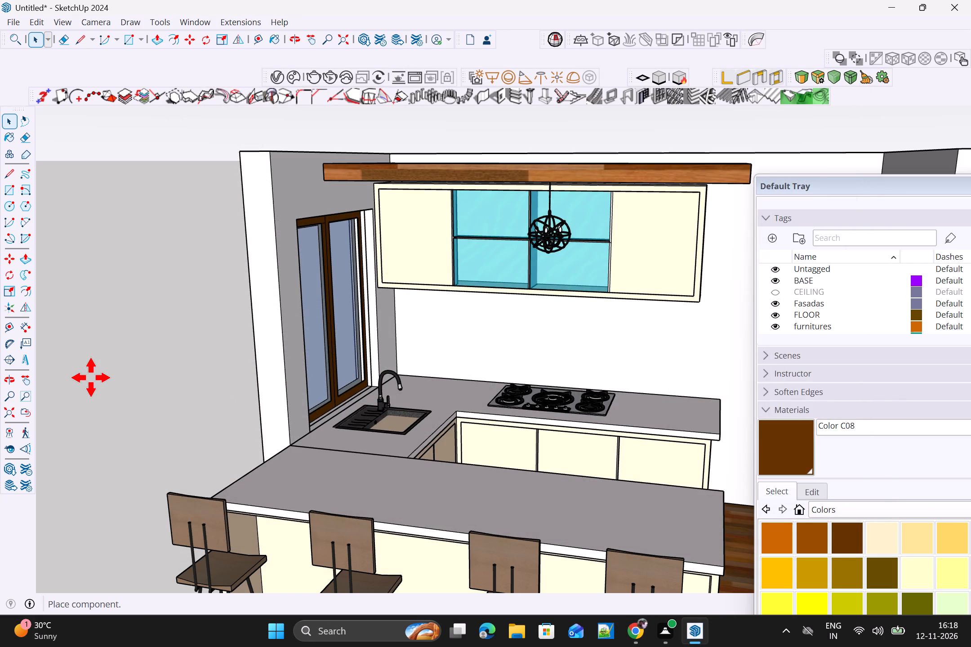
scroll(93, 377, down, 2)
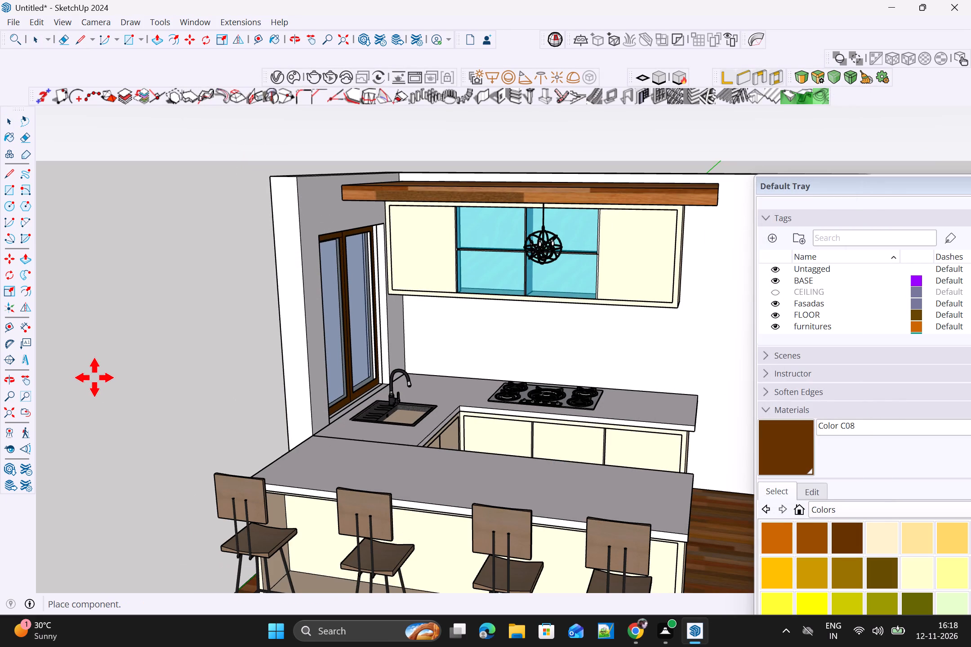
scroll(94, 377, down, 1)
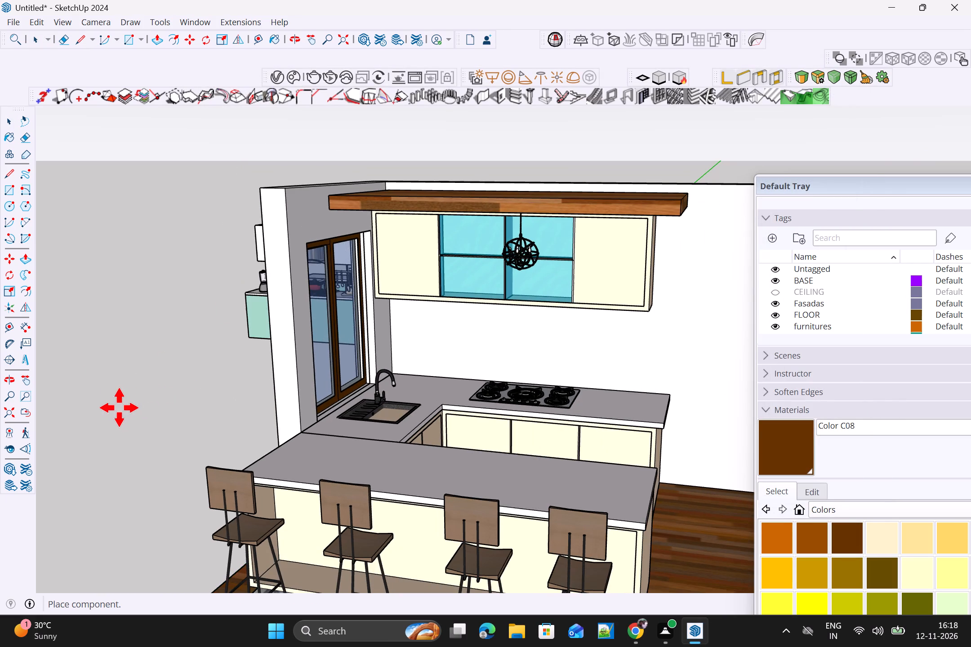
scroll(119, 408, down, 9)
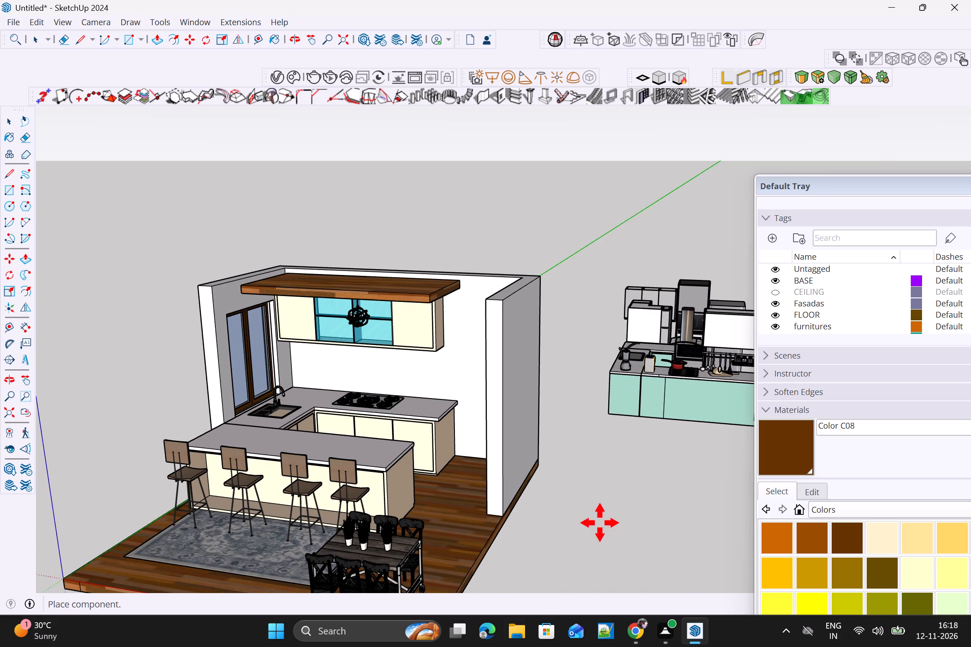
click(588, 542)
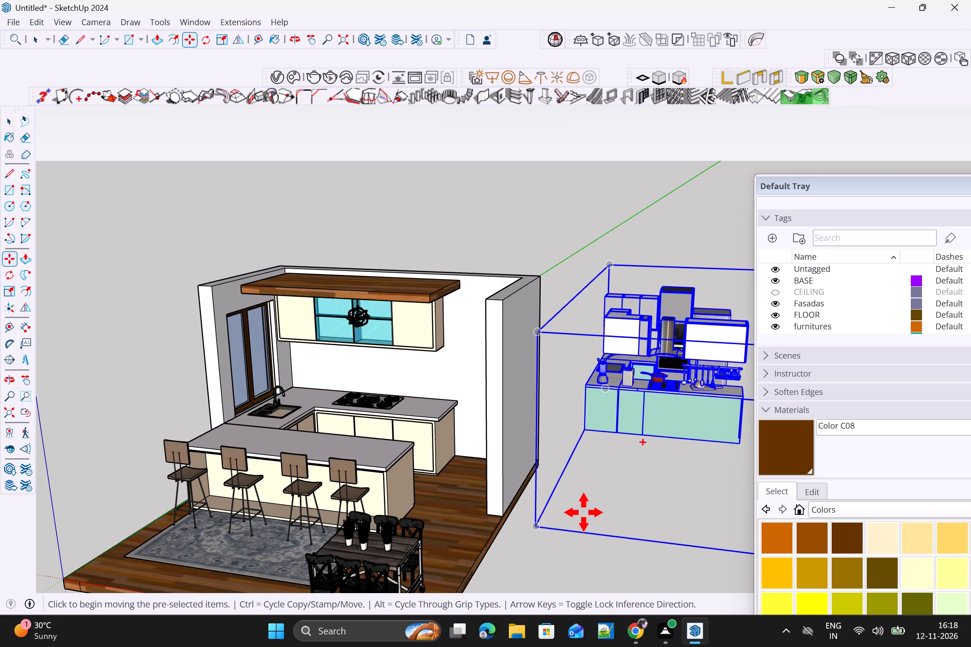
Explode the placed mint-green kitchen component into its separate pieces and clear the selection.
key(space)
right_click(637, 408)
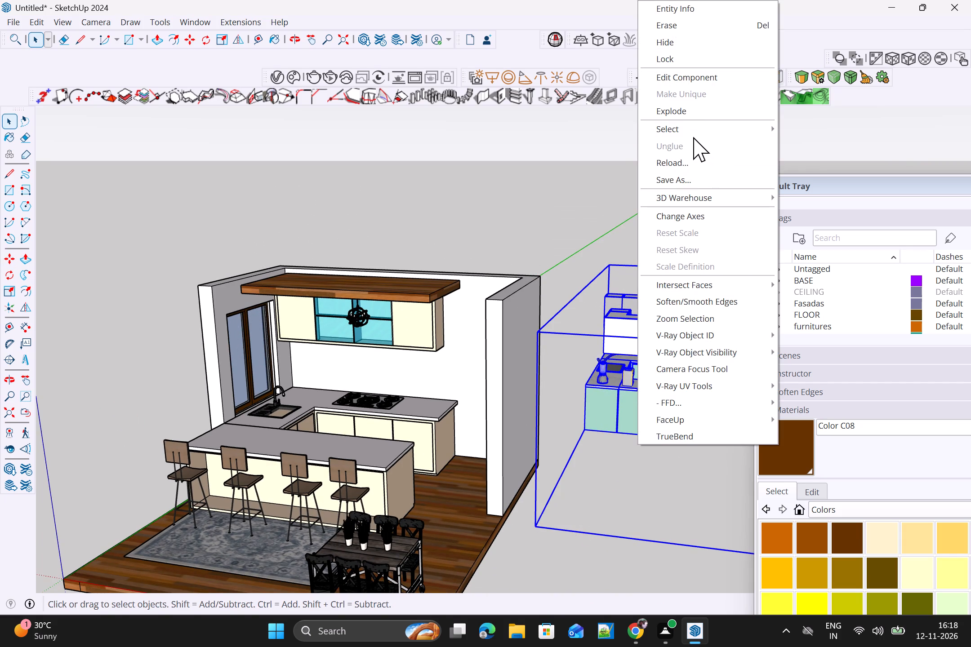
click(690, 106)
scroll(636, 351, up, 2)
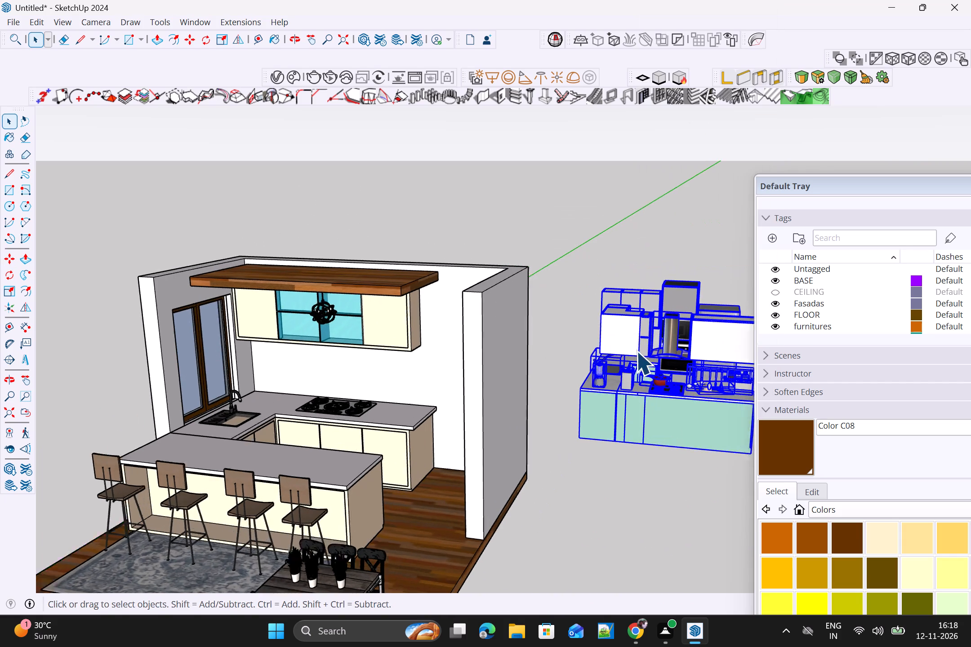
scroll(636, 351, up, 4)
scroll(612, 408, down, 4)
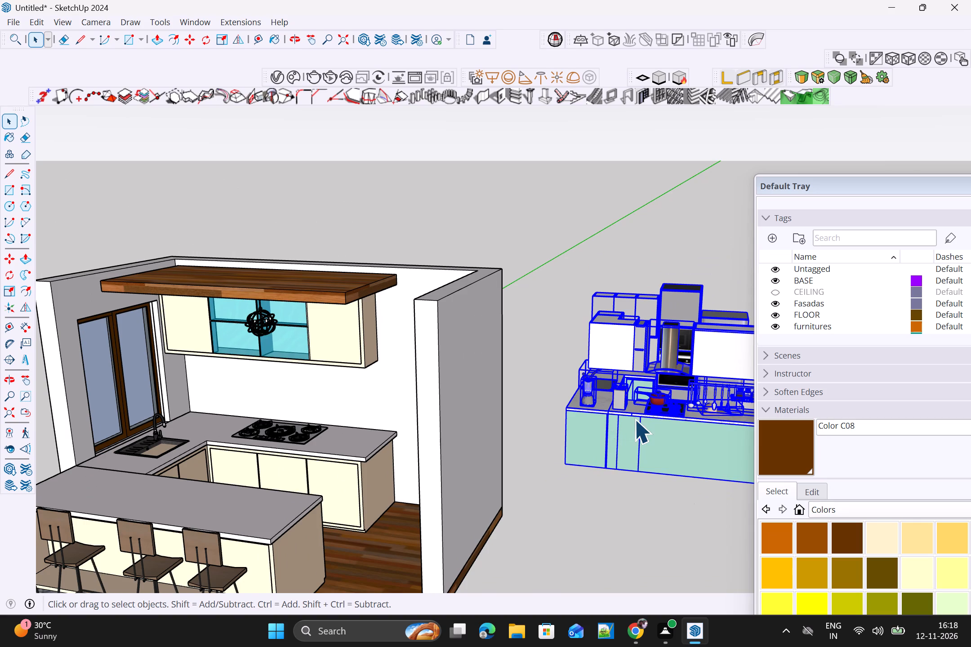
click(621, 490)
Move the refrigerator from the mint-green kitchen into the room, between the hob counter's end and the side wall.
scroll(653, 440, up, 4)
scroll(666, 429, down, 3)
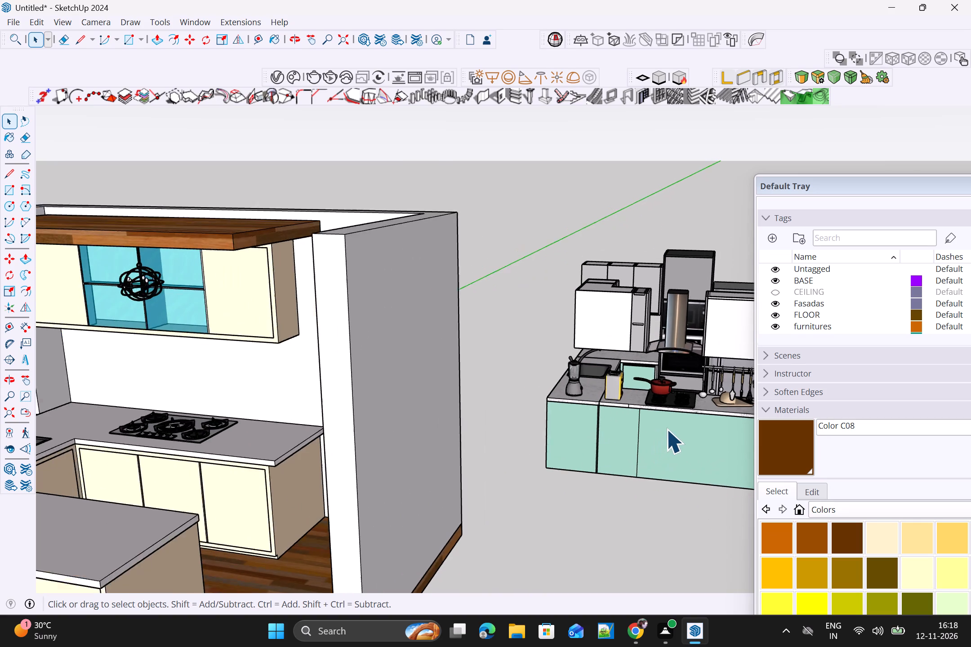
middle_drag(610, 454, 675, 443)
scroll(712, 406, up, 3)
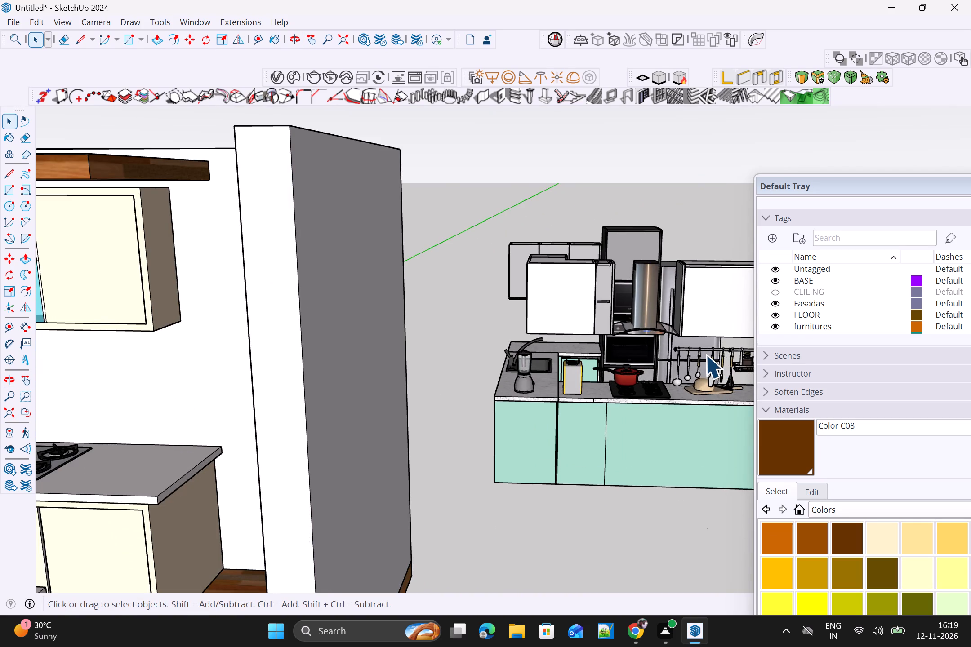
click(705, 355)
scroll(699, 358, up, 4)
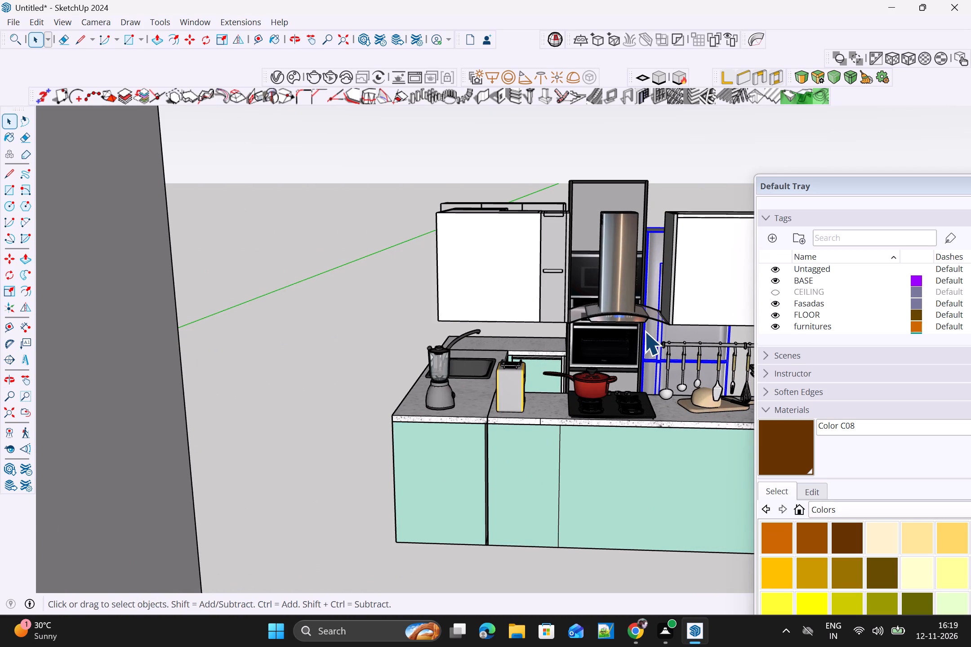
key(m)
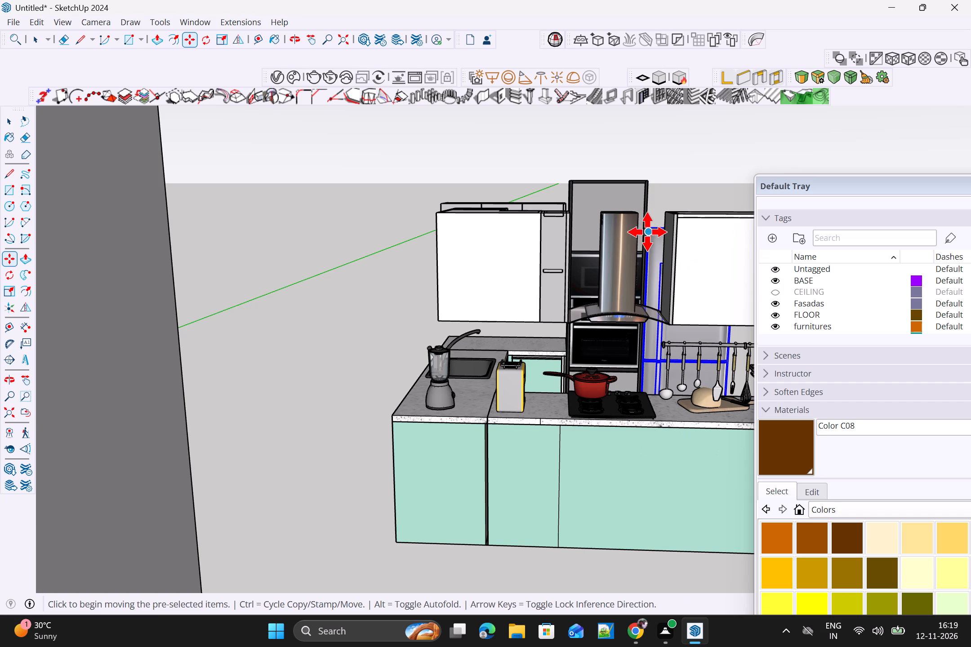
click(647, 232)
scroll(506, 321, down, 9)
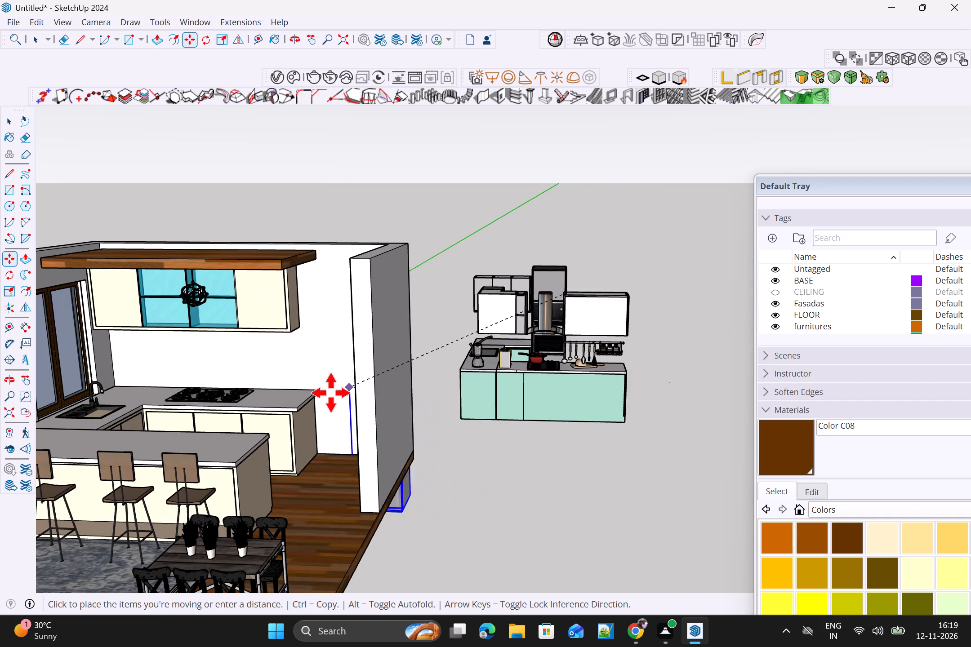
middle_drag(295, 403, 397, 395)
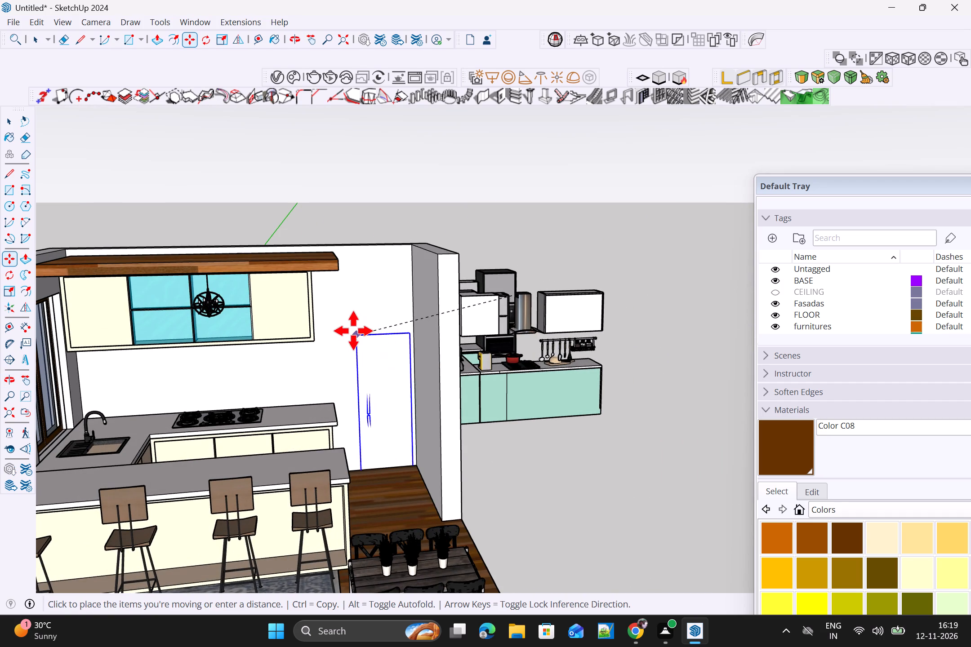
scroll(454, 433, down, 5)
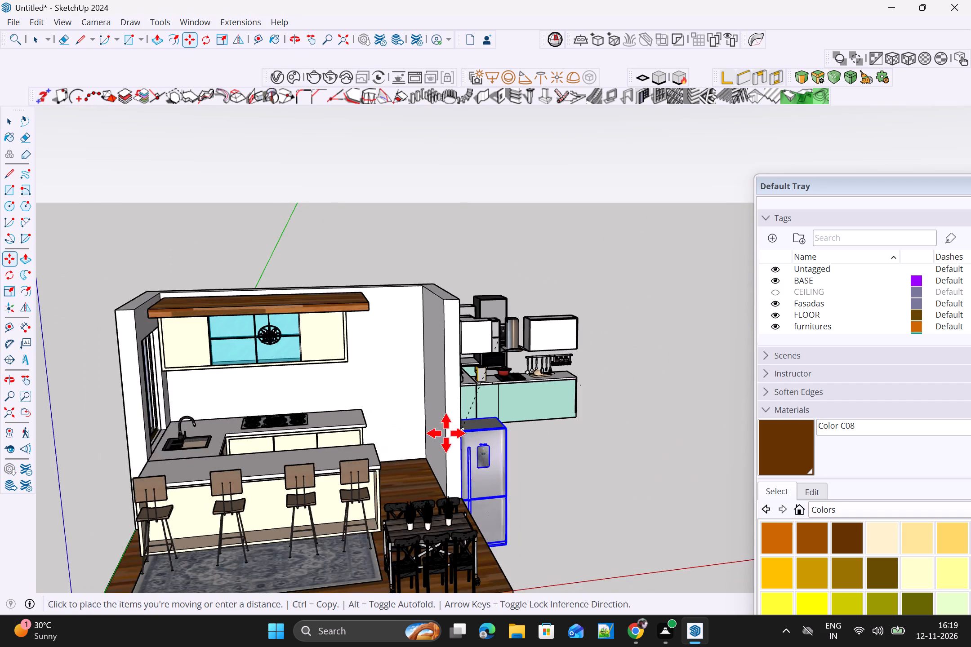
scroll(446, 433, down, 8)
click(397, 413)
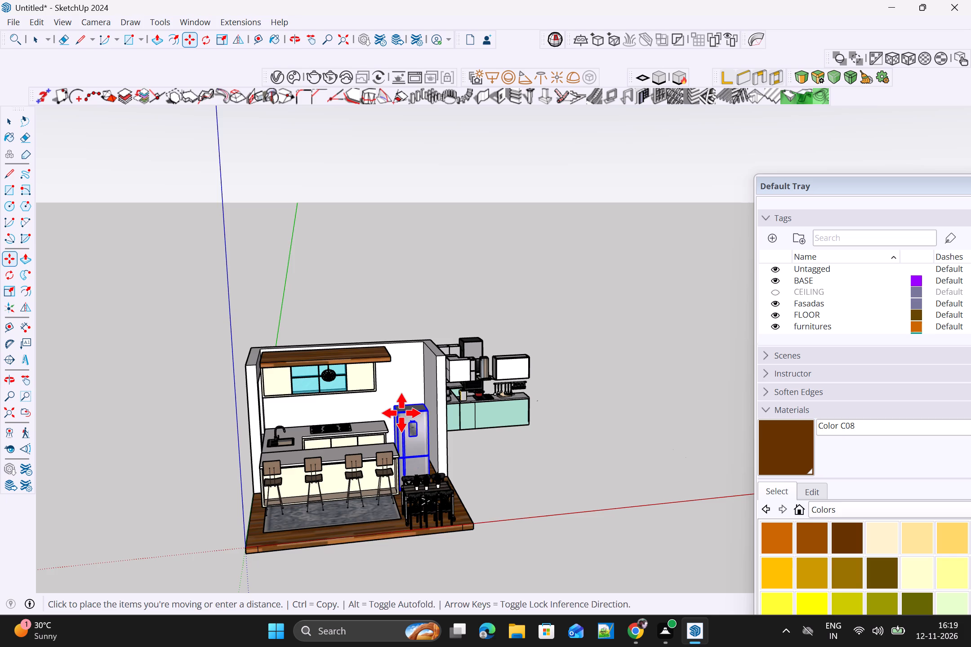
Move the refrigerator back to the rear wall, beside the end of the hob counter, and clear the selection.
scroll(408, 414, up, 7)
middle_drag(406, 457, 472, 492)
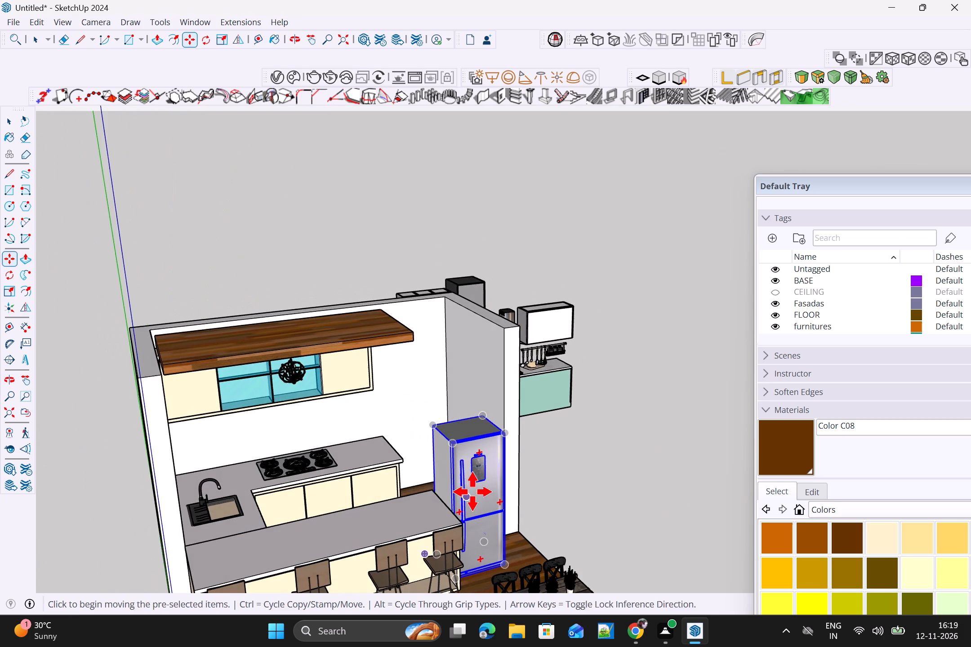
key(m)
click(433, 428)
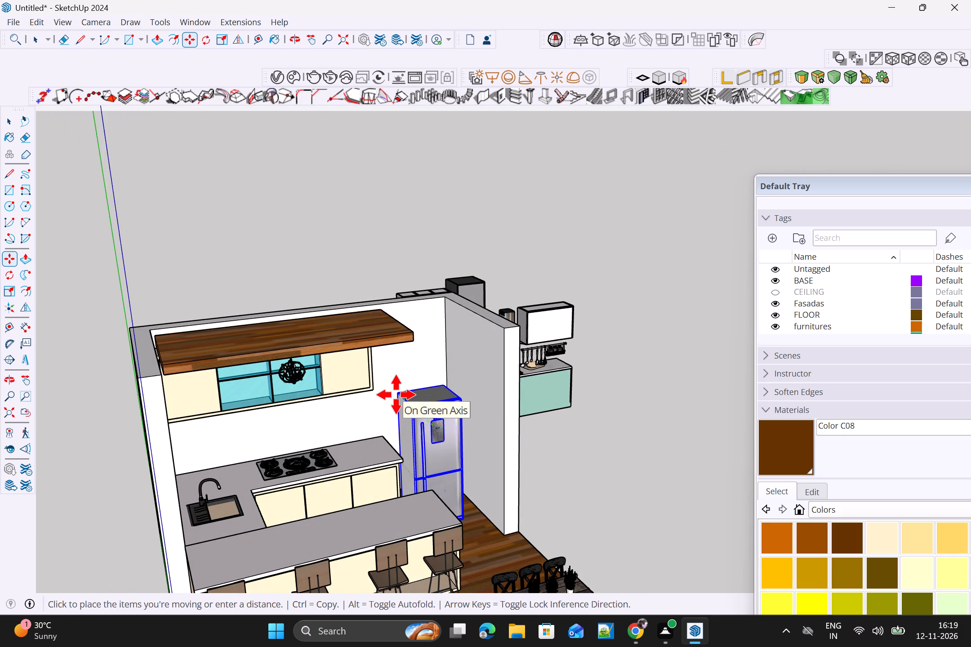
click(396, 389)
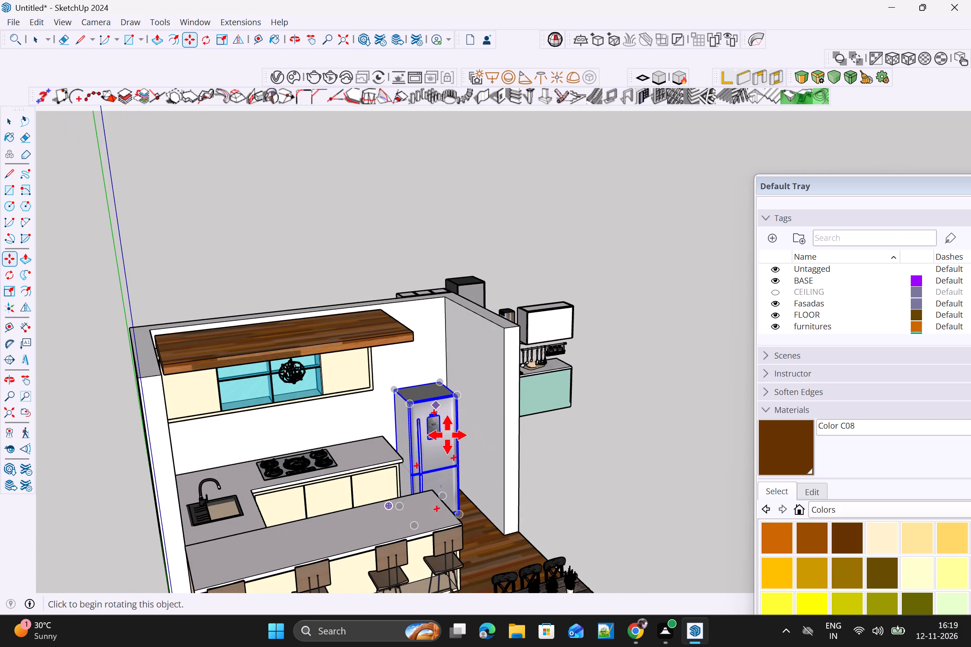
scroll(487, 449, up, 2)
key(space)
click(591, 452)
Examine the refrigerator's placement beside the hob counter from several angles.
scroll(589, 456, down, 3)
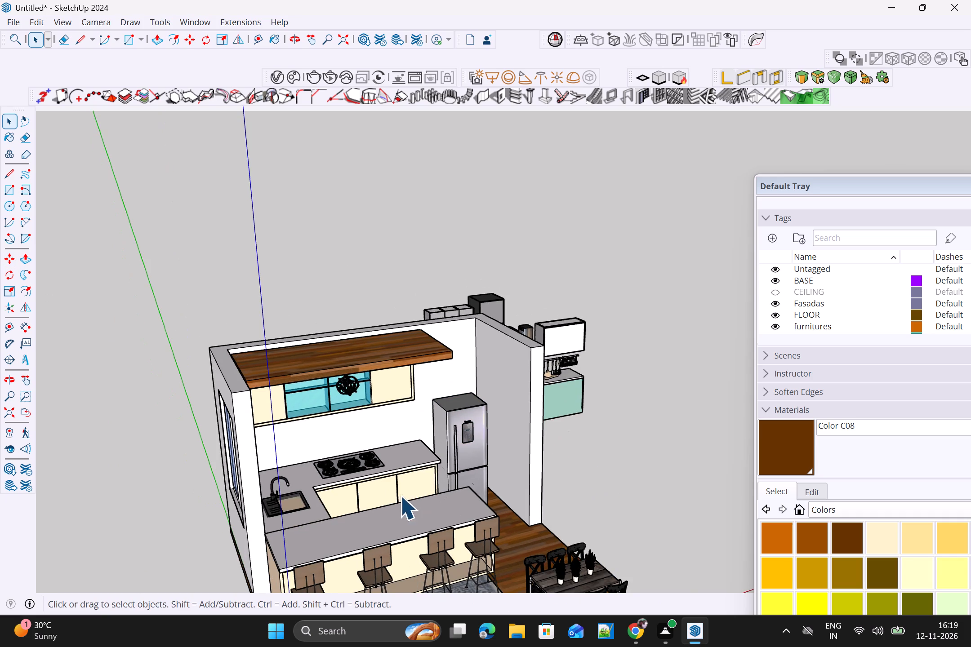
scroll(541, 451, down, 3)
scroll(645, 412, down, 9)
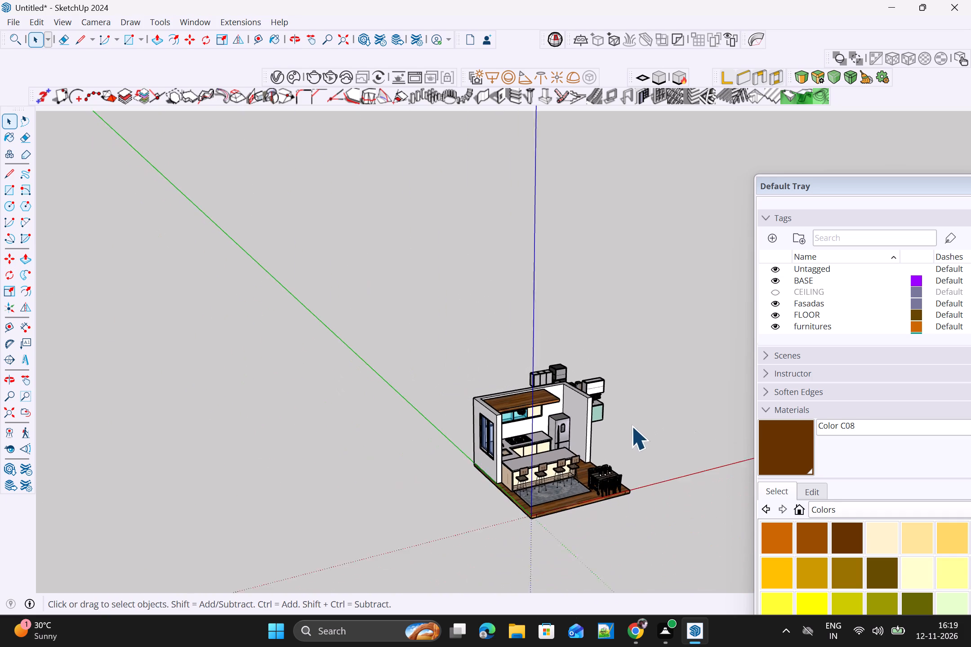
middle_drag(659, 434, 495, 426)
scroll(532, 466, up, 9)
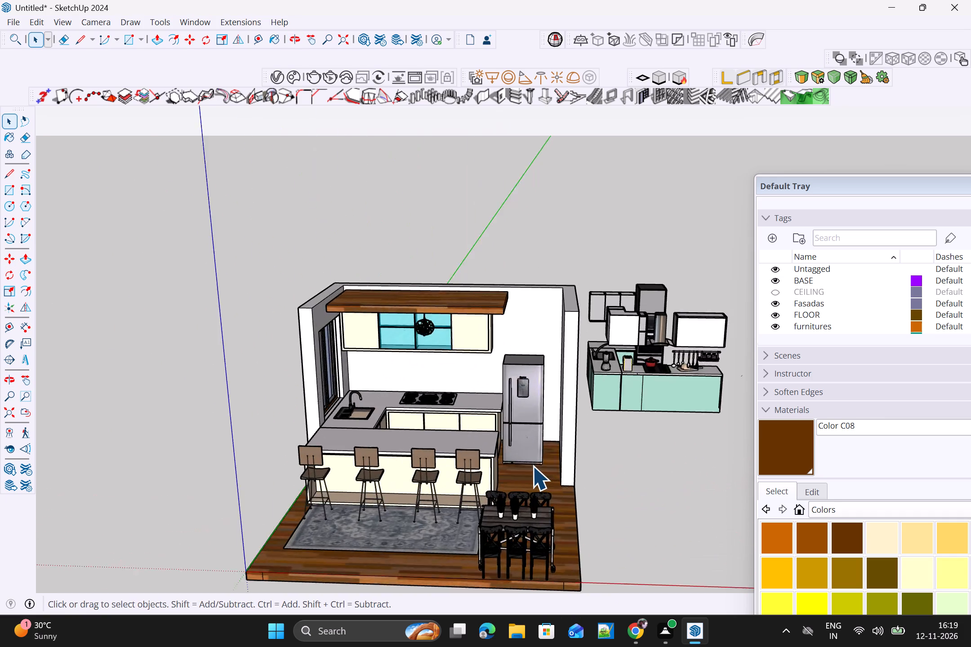
scroll(532, 466, up, 4)
middle_drag(534, 463, 533, 517)
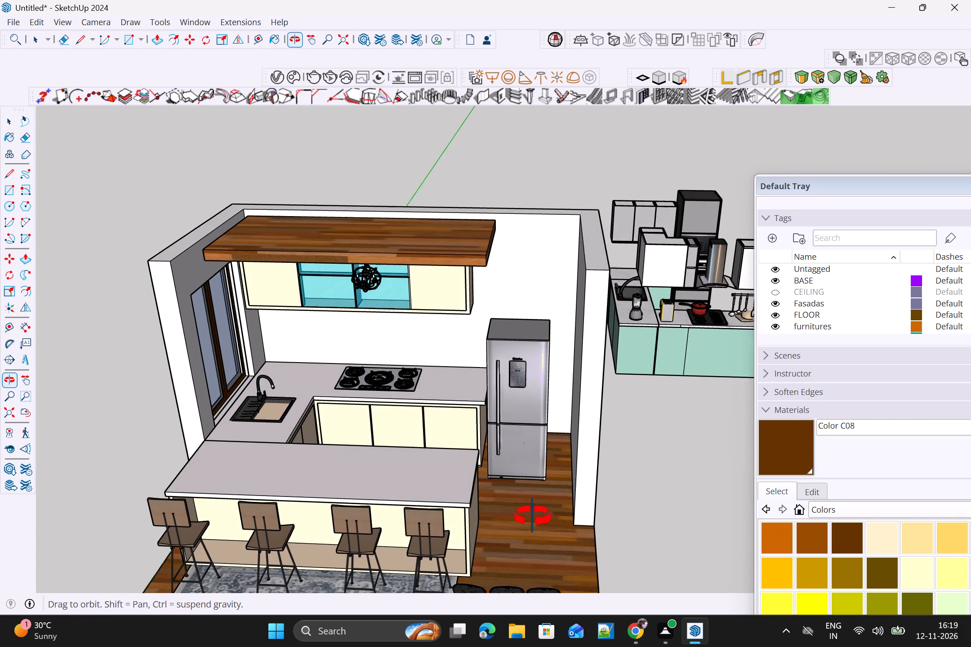
middle_drag(533, 517, 511, 488)
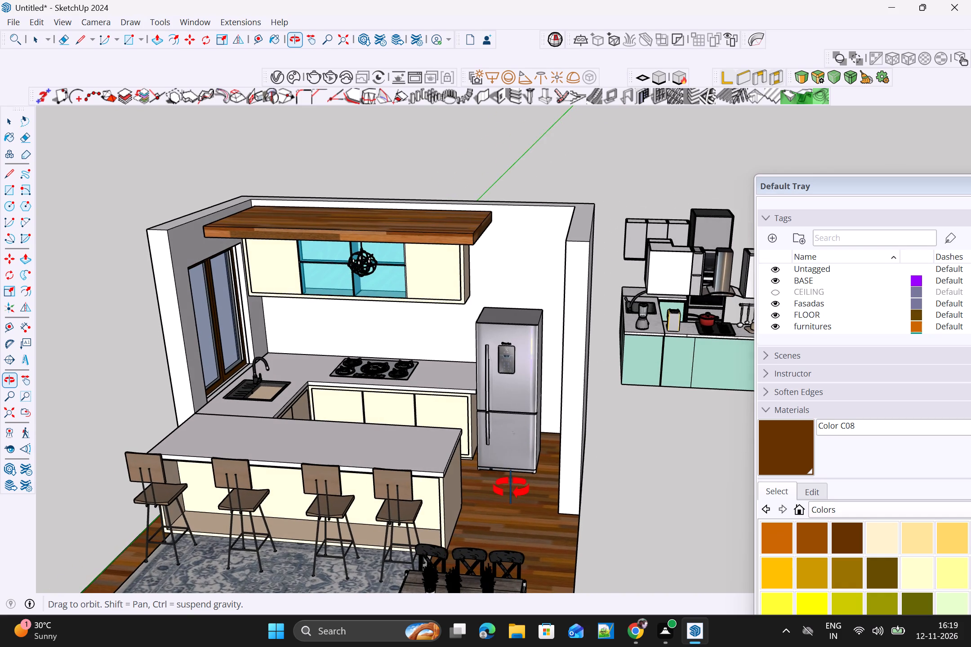
middle_drag(511, 488, 511, 487)
Move the red saucepan from the mint-green kitchen's cooktop onto the hob in the room.
scroll(654, 346, up, 4)
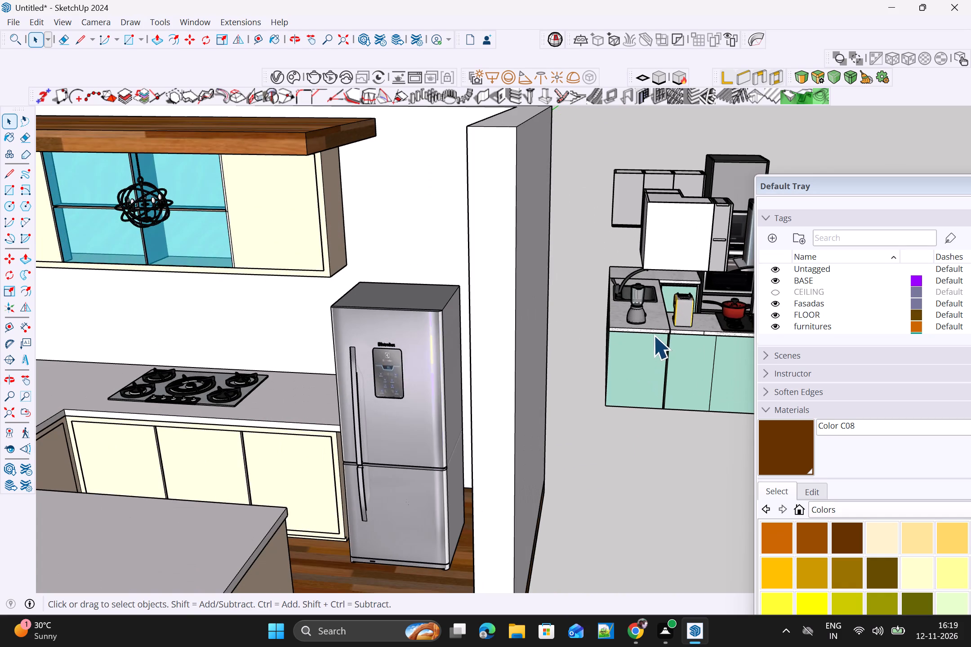
scroll(667, 312, down, 3)
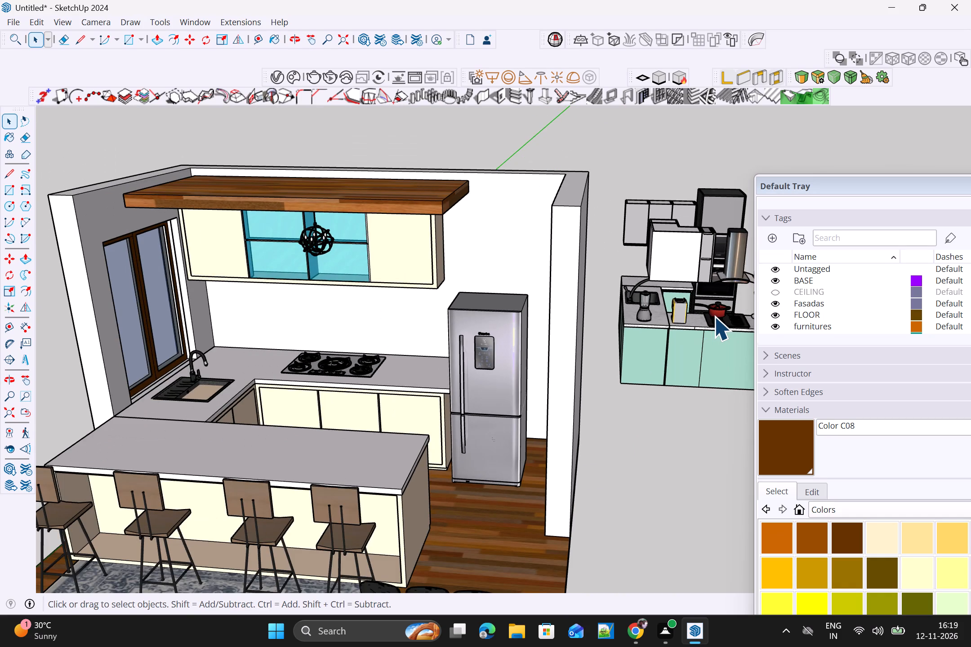
click(714, 316)
scroll(714, 316, up, 4)
key(m)
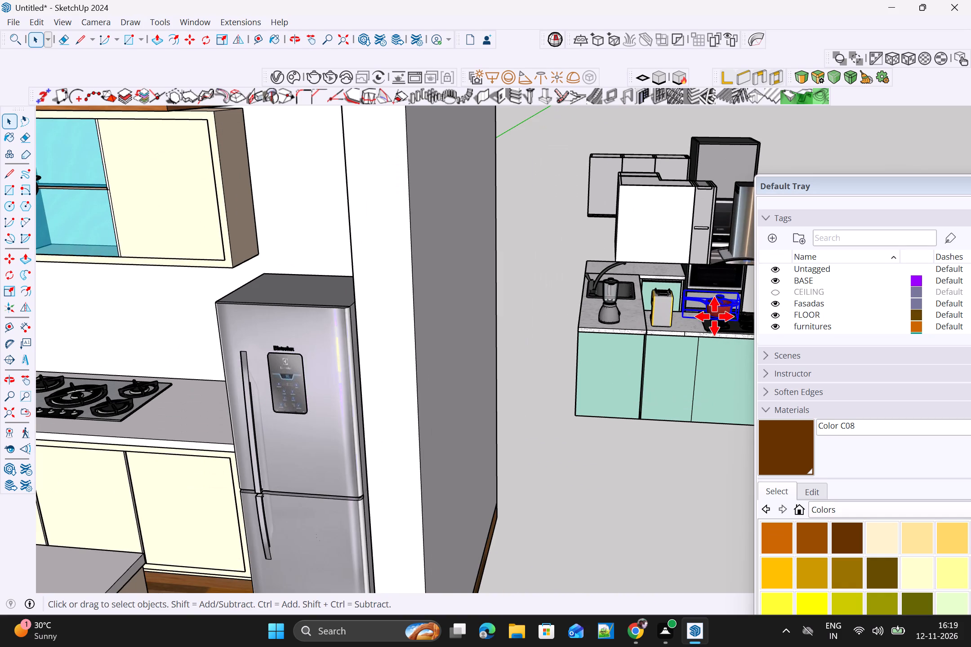
click(685, 318)
scroll(378, 400, down, 3)
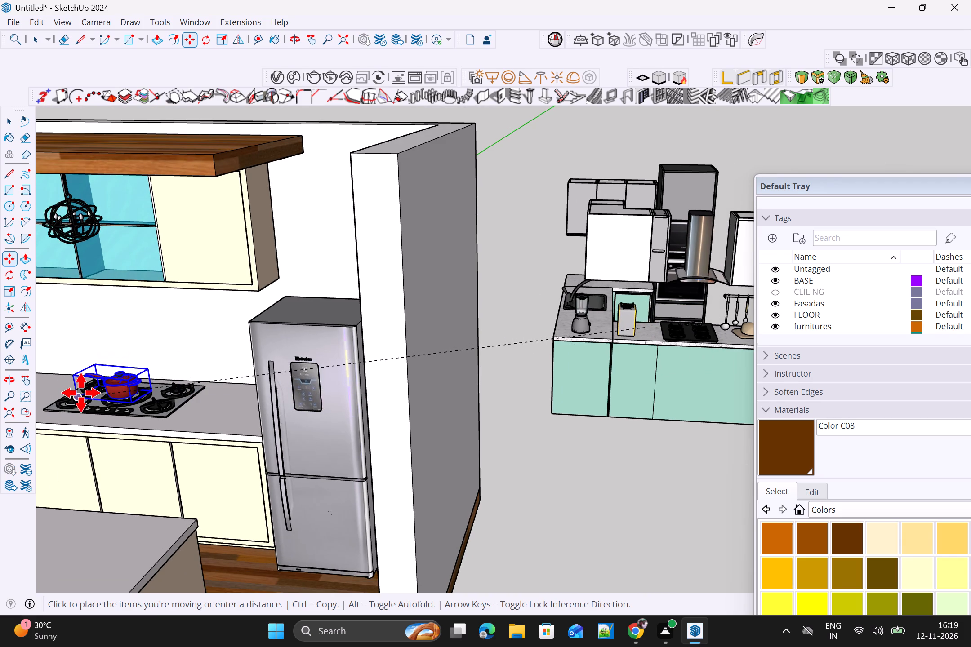
click(81, 394)
key(space)
Move the hanging utensil rail with its spice rack from the mint-green kitchen into the room, near the hob counter.
scroll(152, 427, down, 3)
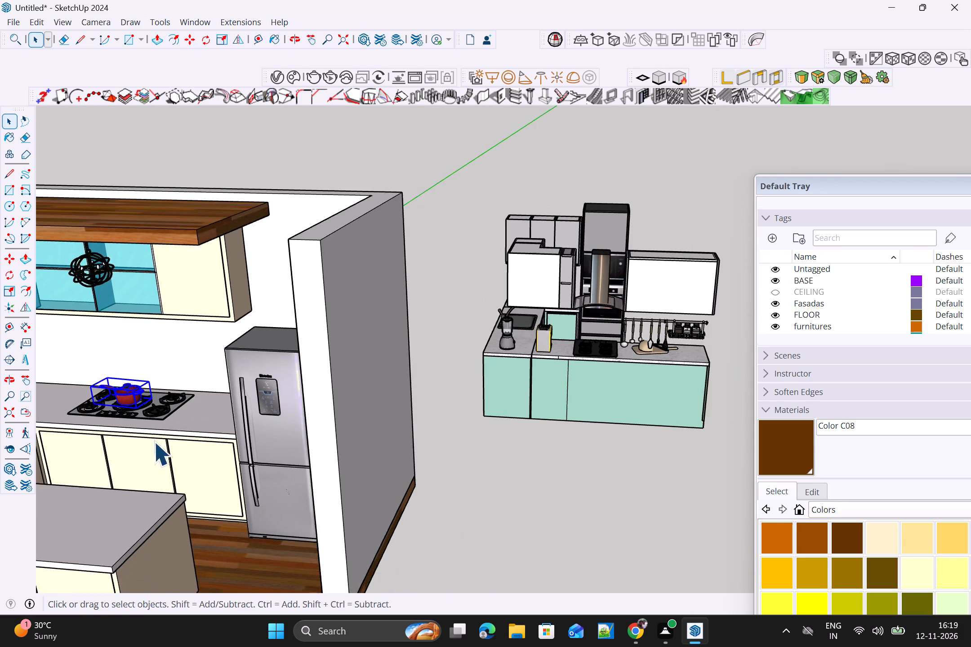
middle_drag(164, 442, 210, 400)
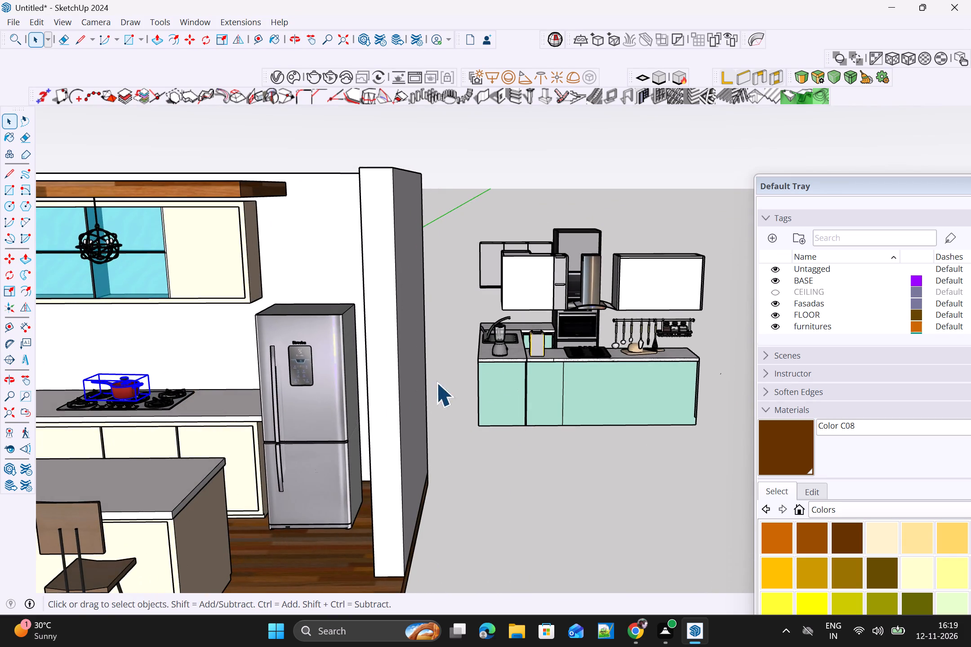
scroll(599, 360, up, 3)
click(639, 314)
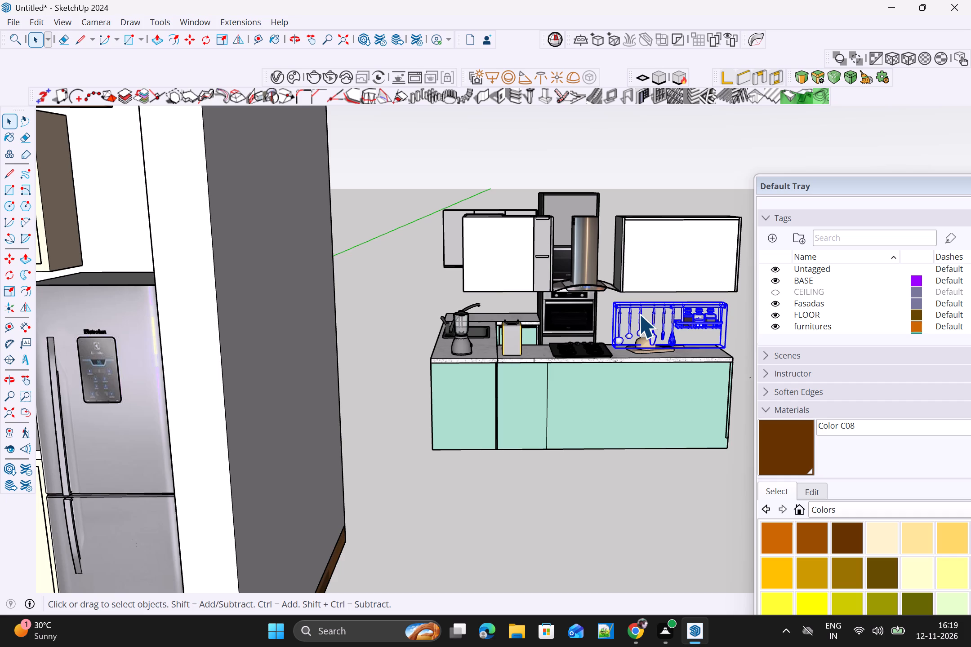
key(m)
click(615, 305)
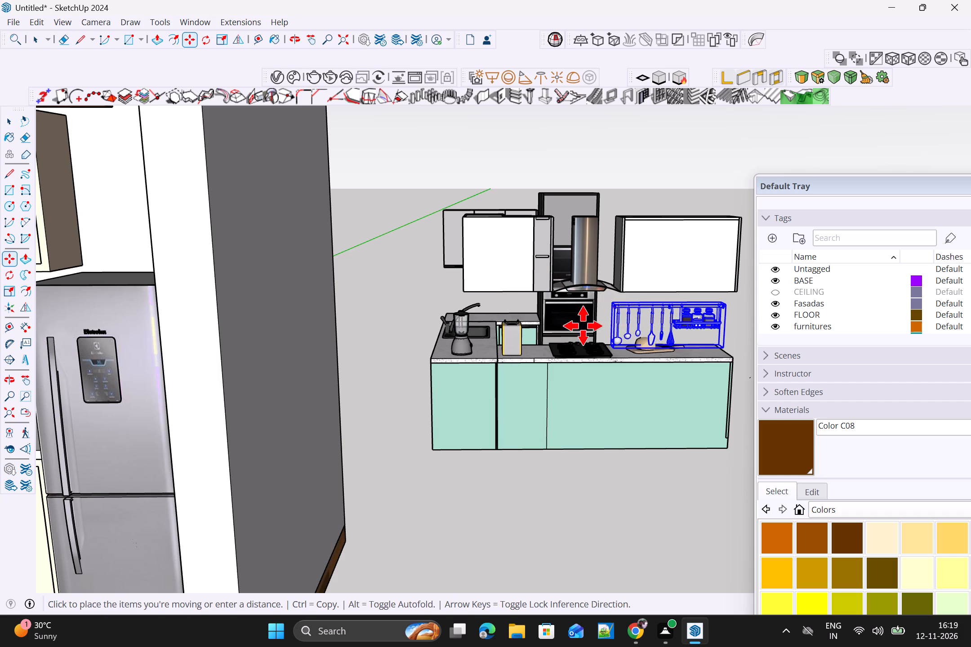
scroll(583, 326, down, 4)
scroll(469, 384, down, 3)
scroll(211, 341, up, 3)
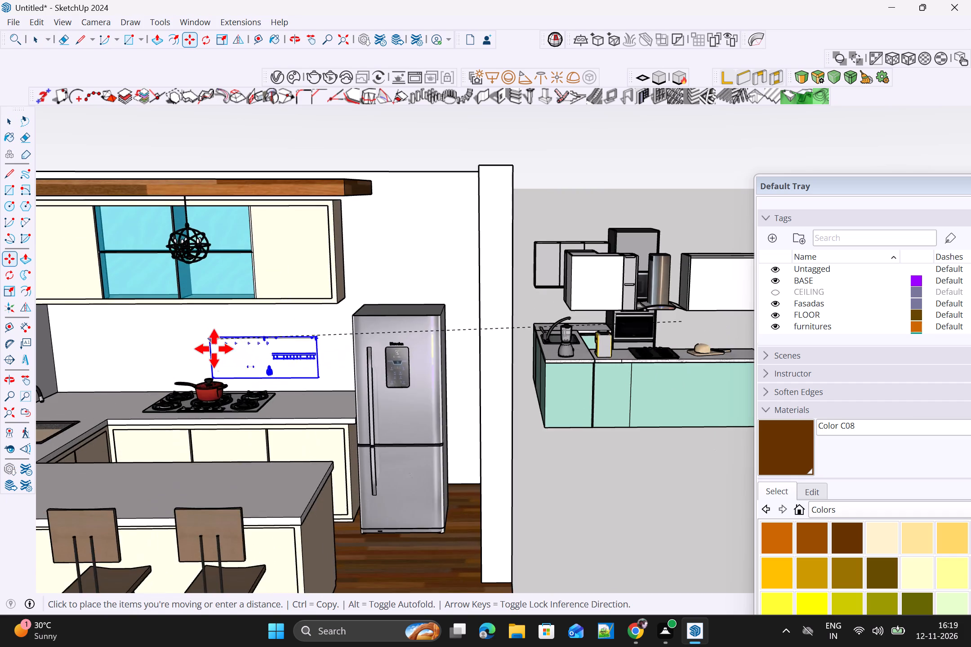
middle_drag(217, 355, 433, 364)
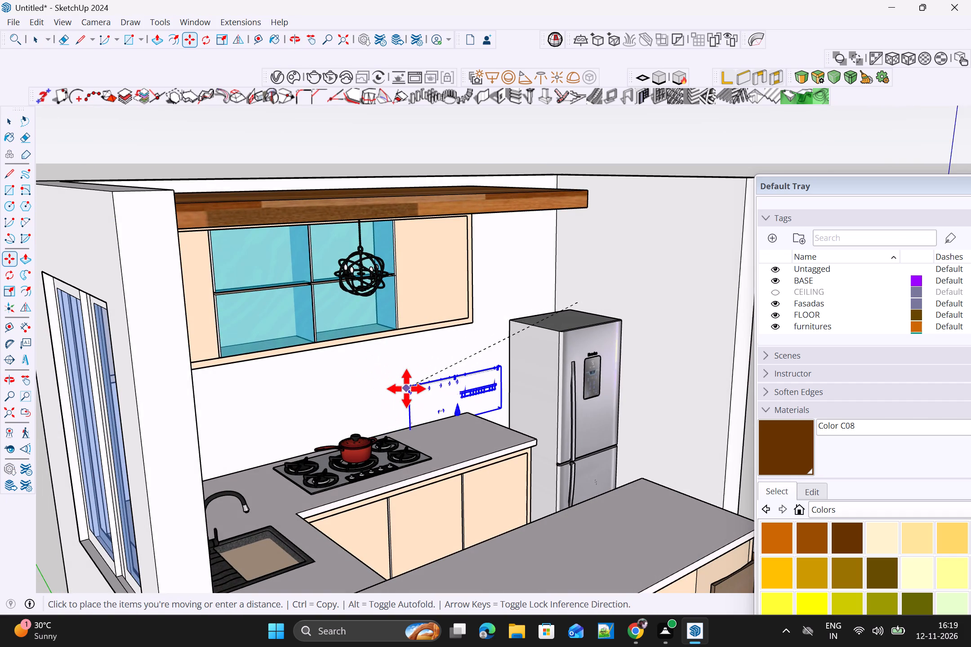
scroll(407, 392, down, 8)
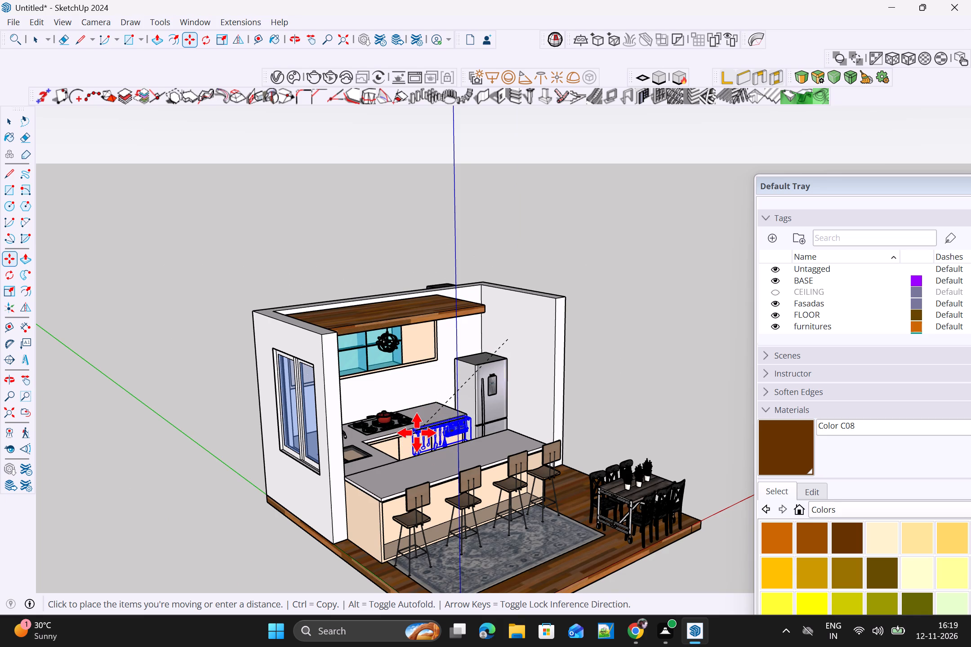
click(417, 433)
Move the utensil rail up to the rear wall above the hob counter, between the upper cabinets and the refrigerator.
scroll(381, 442, up, 7)
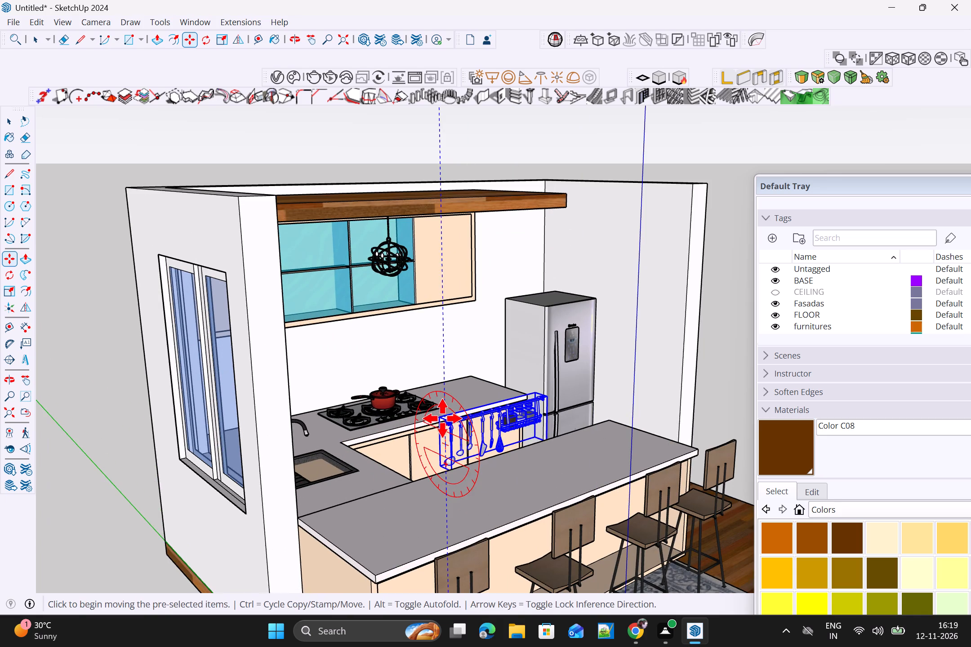
click(441, 417)
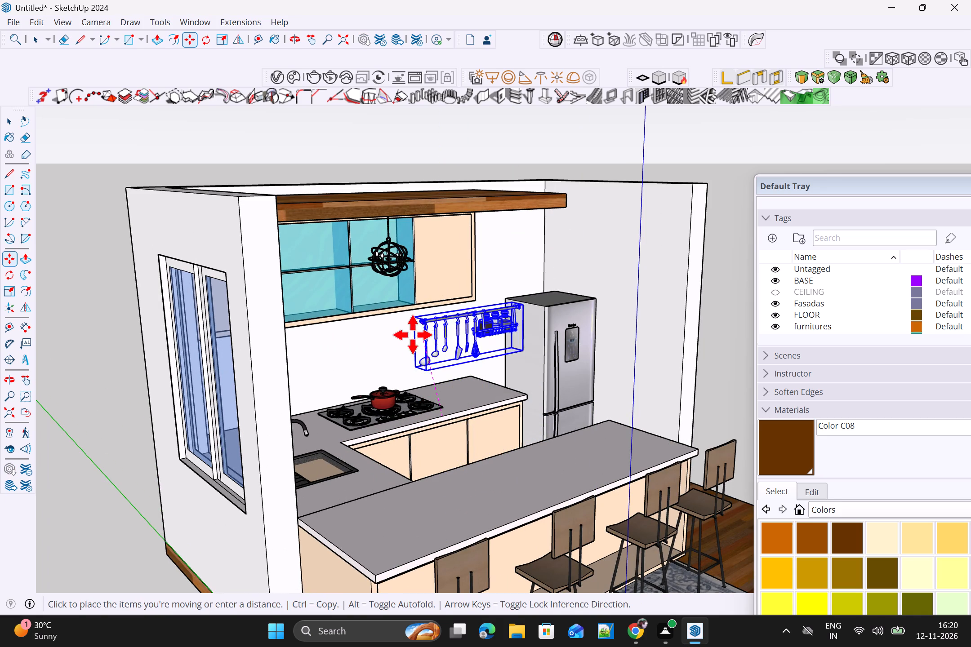
click(414, 335)
scroll(445, 352, up, 2)
key(space)
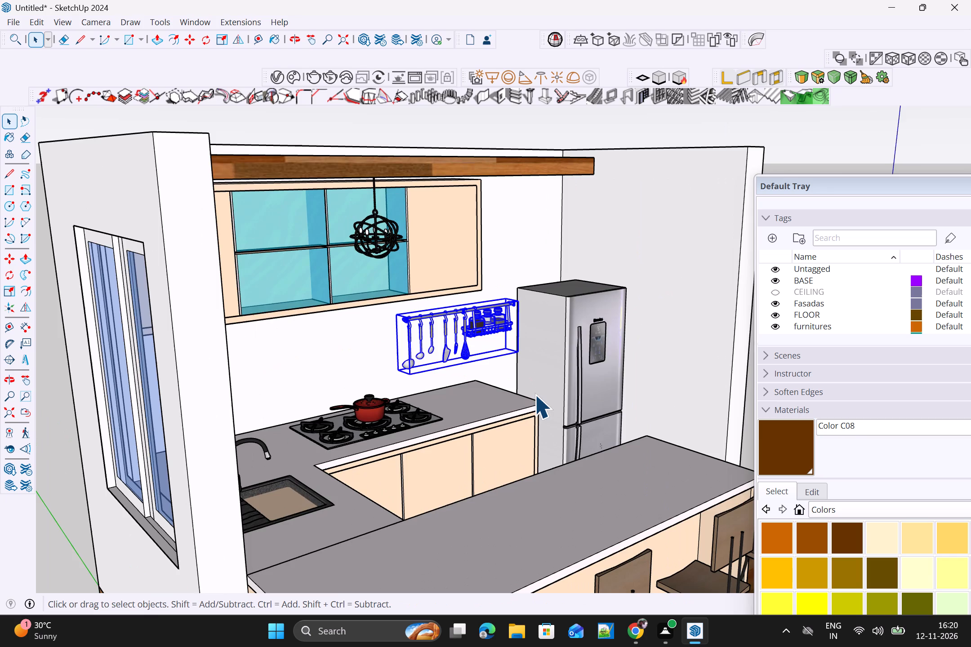
Examine the utensil rail's placement in the room and the items remaining on the mint-green kitchen's counter.
scroll(534, 397, down, 2)
scroll(598, 408, down, 2)
scroll(554, 364, down, 4)
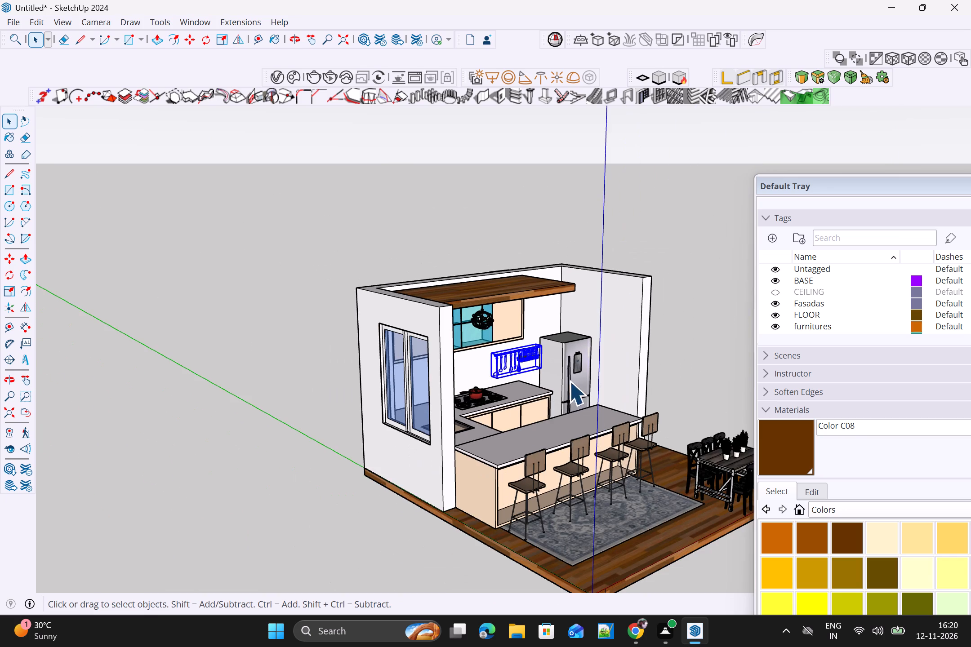
scroll(543, 345, up, 7)
scroll(609, 378, up, 1)
middle_drag(598, 387, 536, 383)
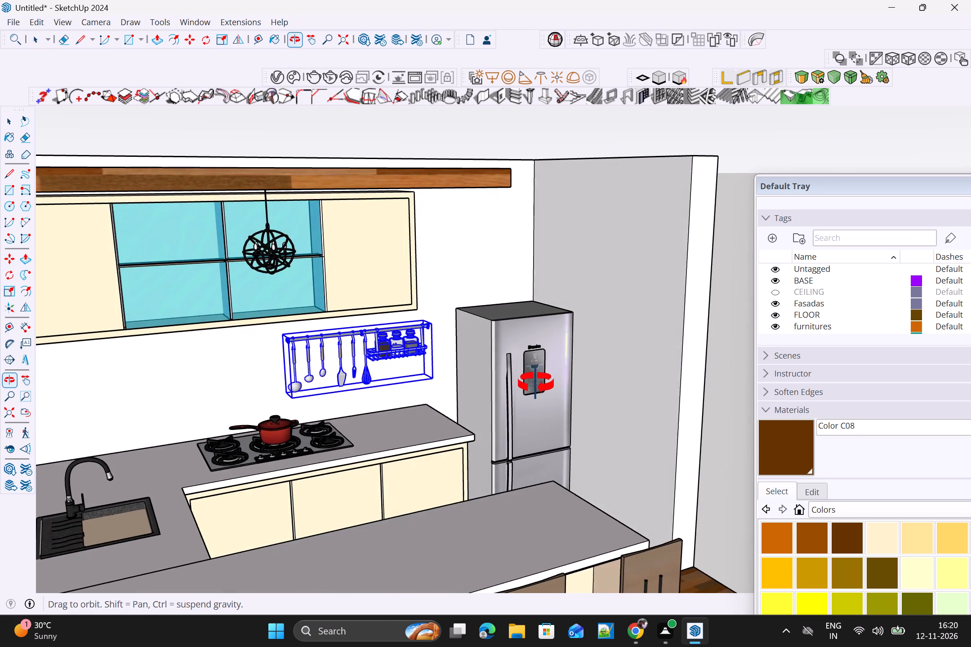
middle_drag(536, 383, 517, 376)
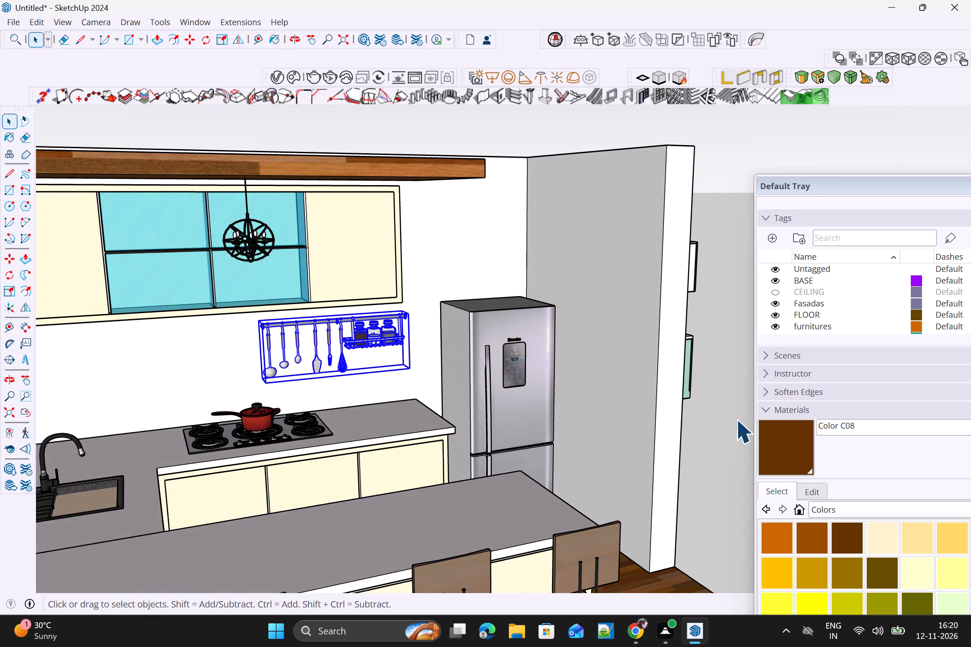
scroll(730, 369, down, 2)
middle_drag(707, 389, 641, 422)
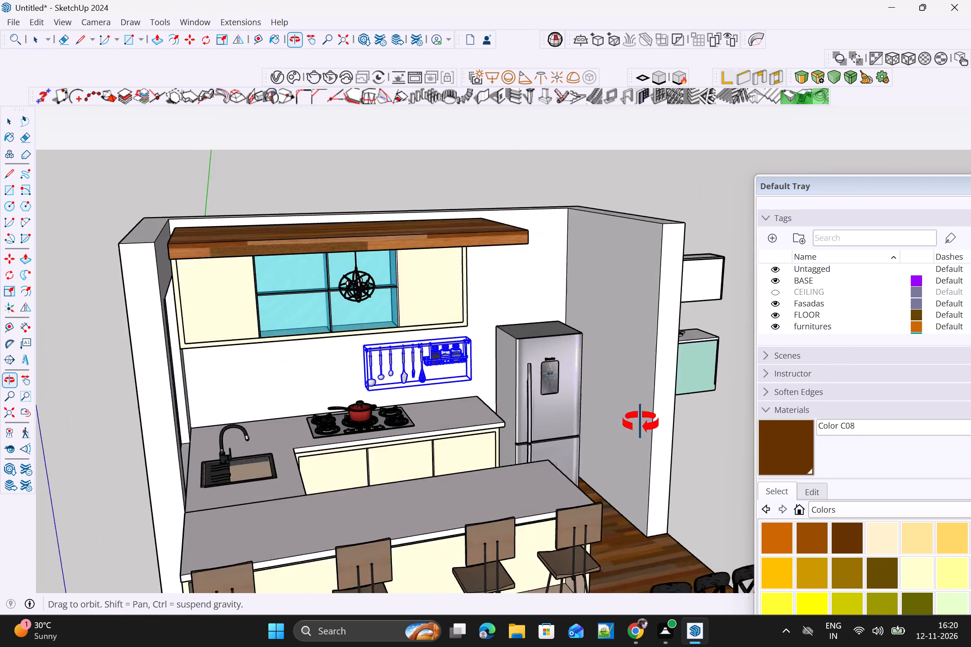
middle_drag(641, 422, 548, 442)
scroll(698, 361, up, 3)
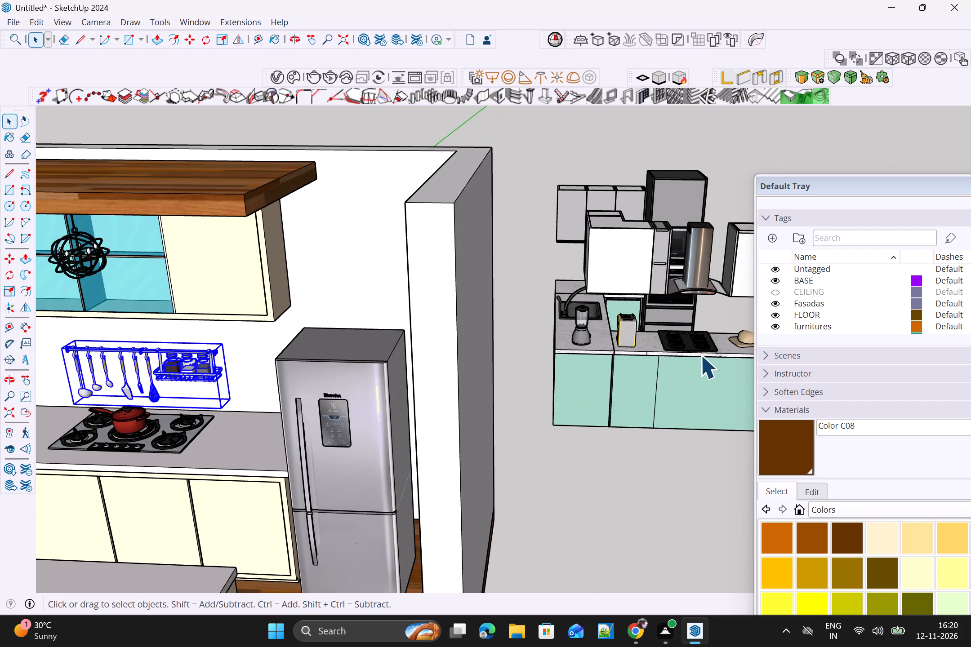
Move the blender from the mint-green kitchen's counter onto the room's rear counter, between the sink and the hob.
click(585, 335)
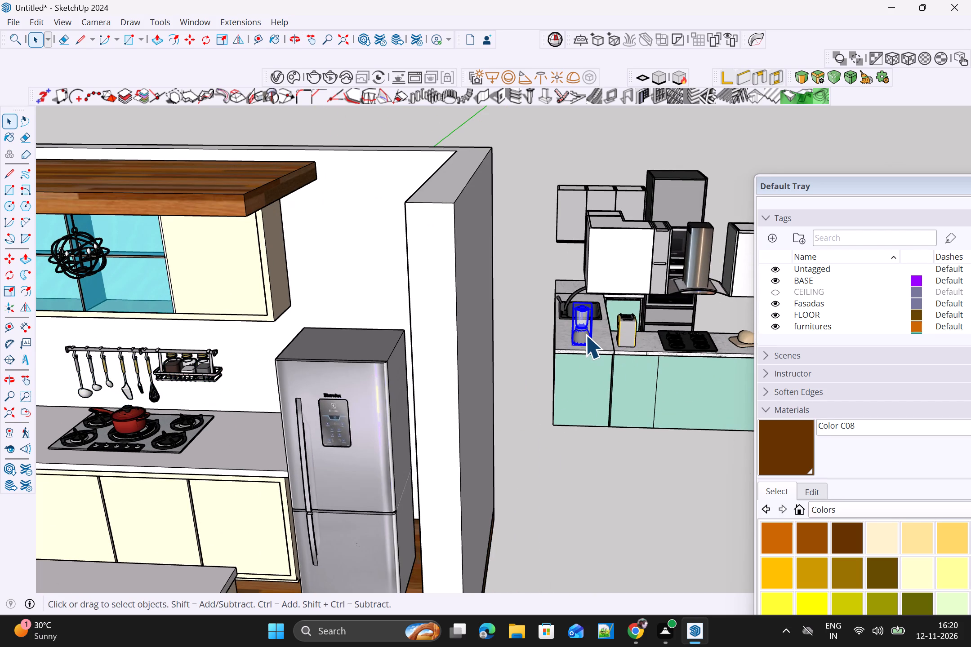
key(m)
click(573, 345)
scroll(586, 352, down, 4)
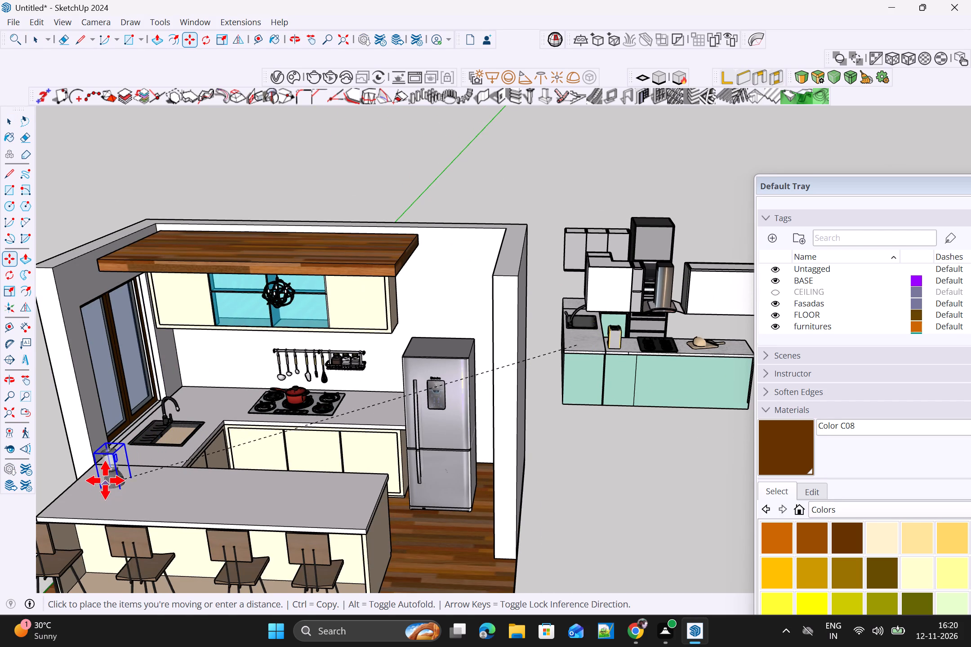
scroll(109, 480, down, 3)
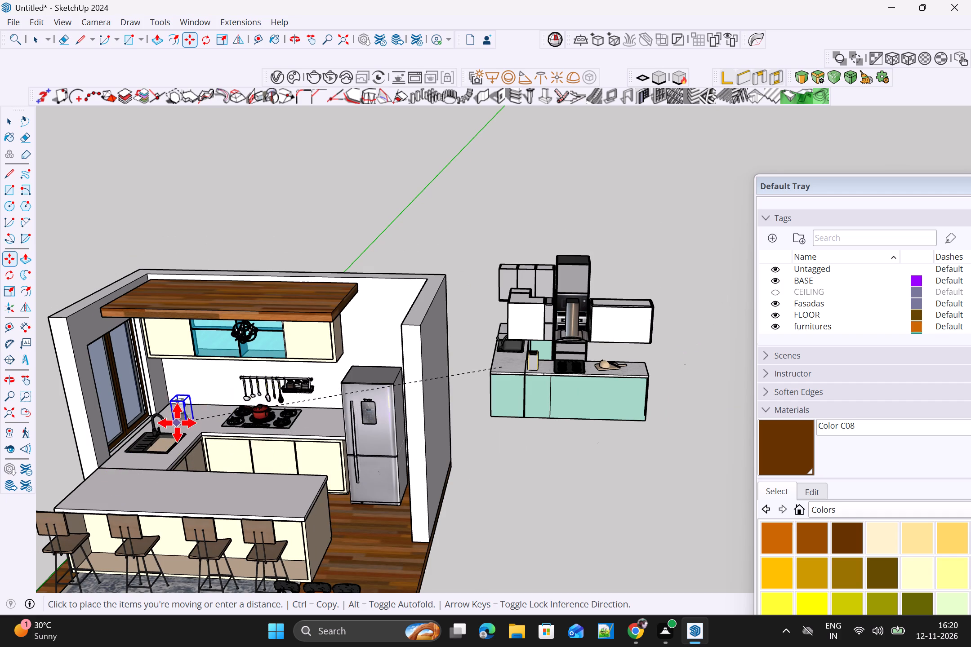
middle_drag(193, 413, 297, 355)
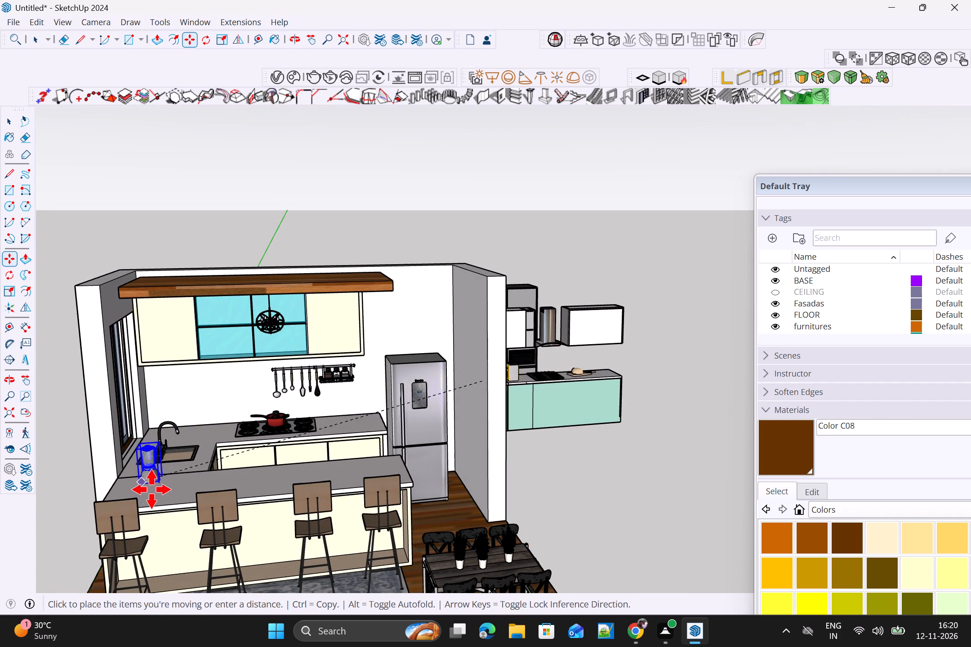
scroll(151, 489, up, 8)
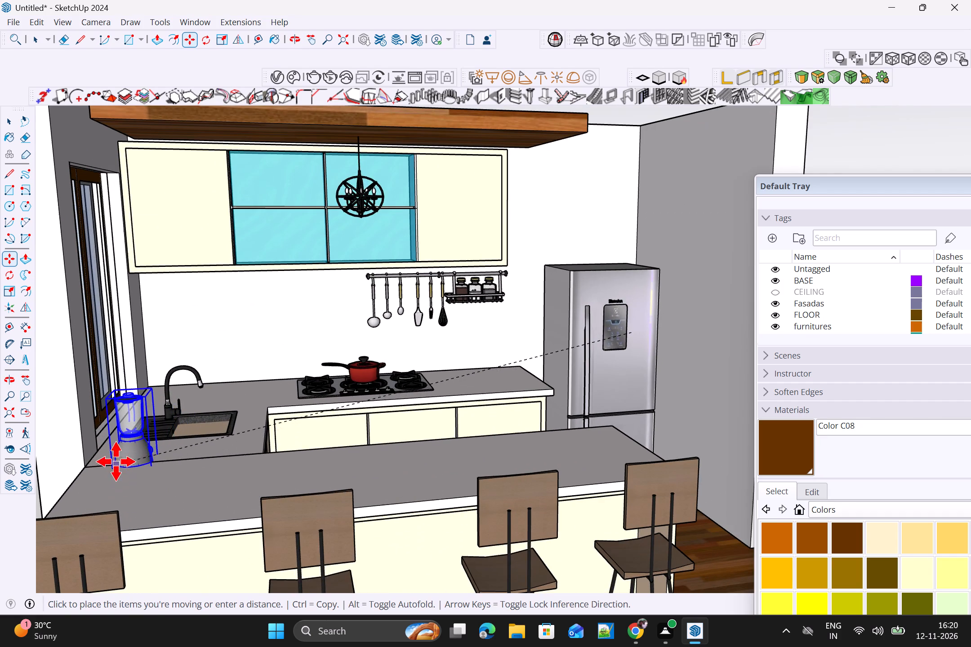
click(241, 388)
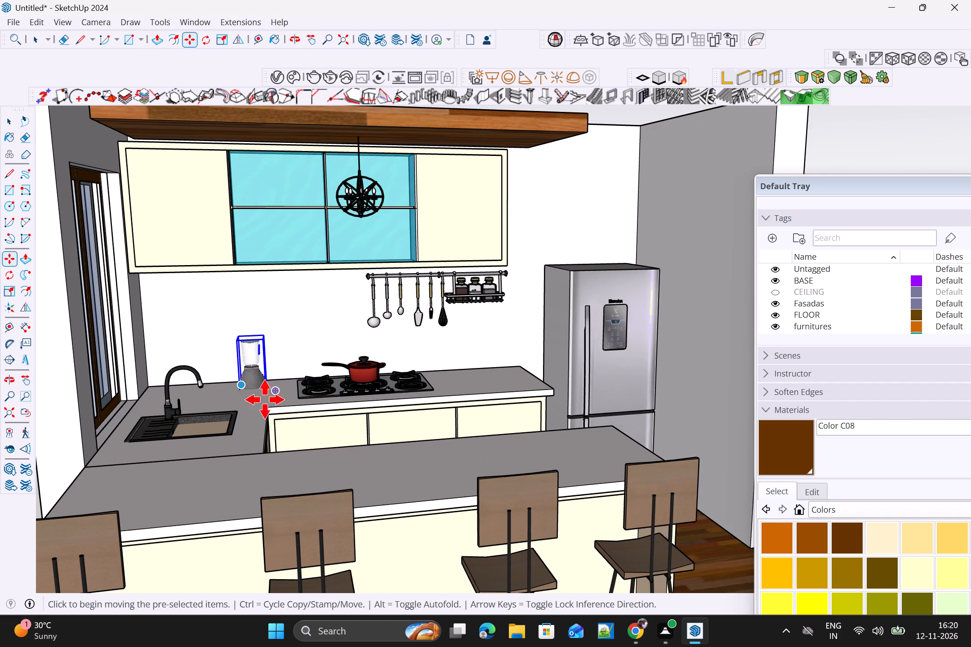
Adjust the blender's position on the rear counter so it stands close to the wall beside the sink tap.
scroll(366, 409, down, 3)
scroll(297, 405, up, 8)
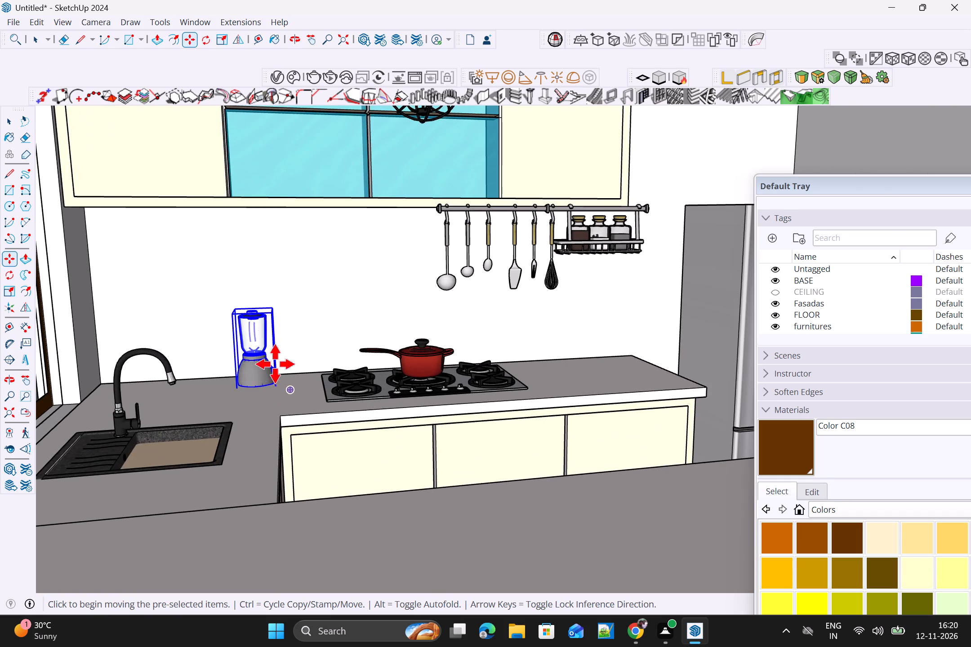
click(272, 316)
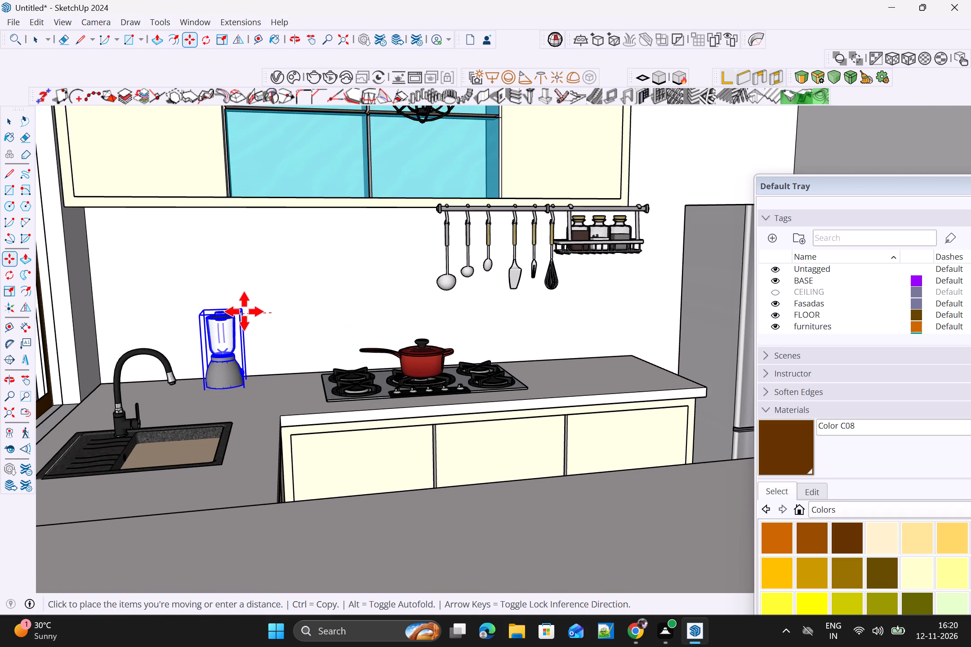
click(244, 311)
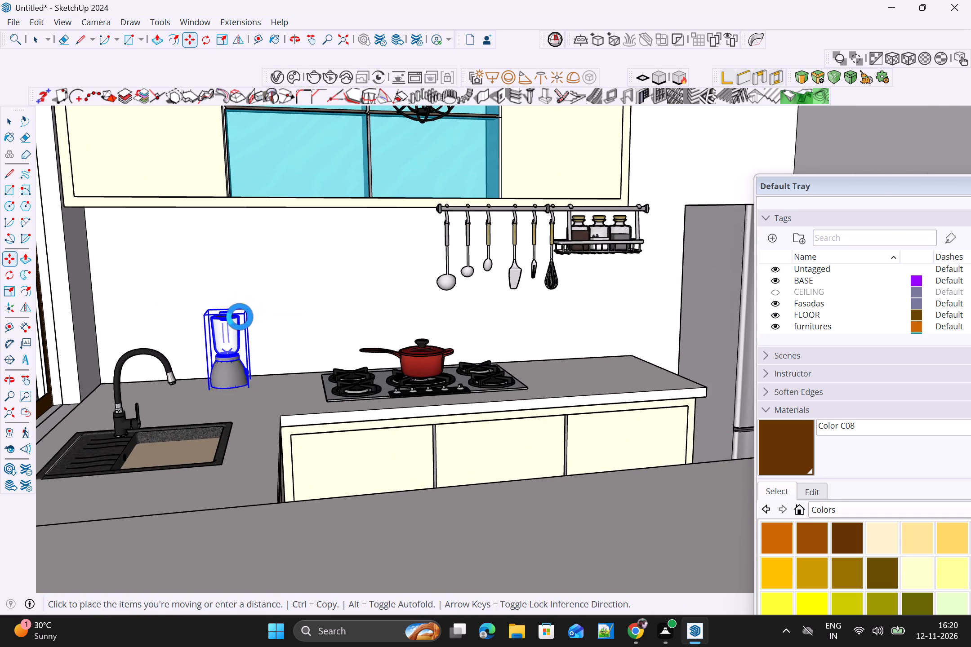
click(247, 314)
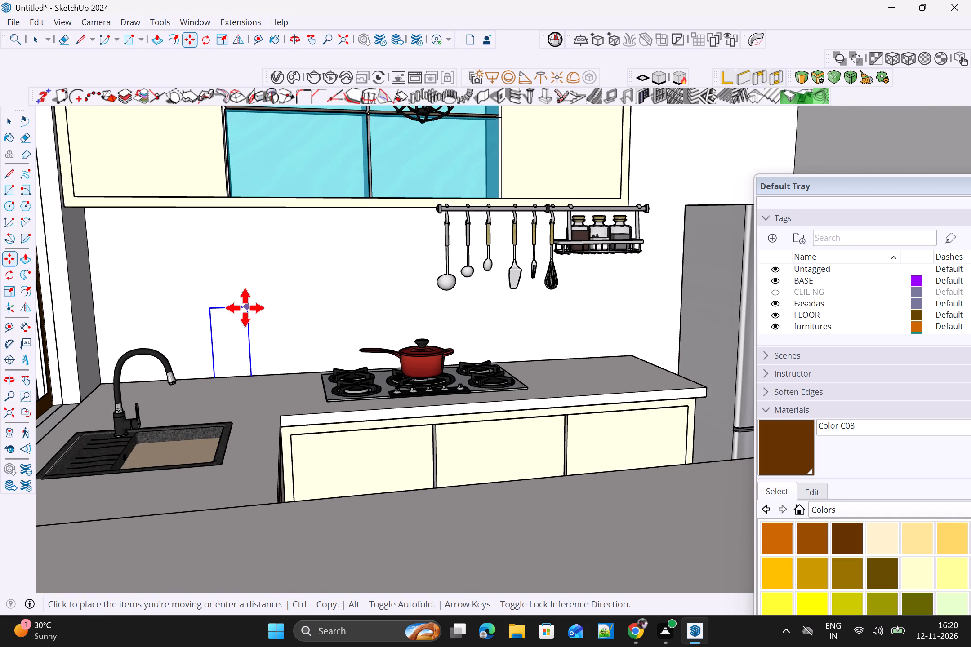
click(235, 323)
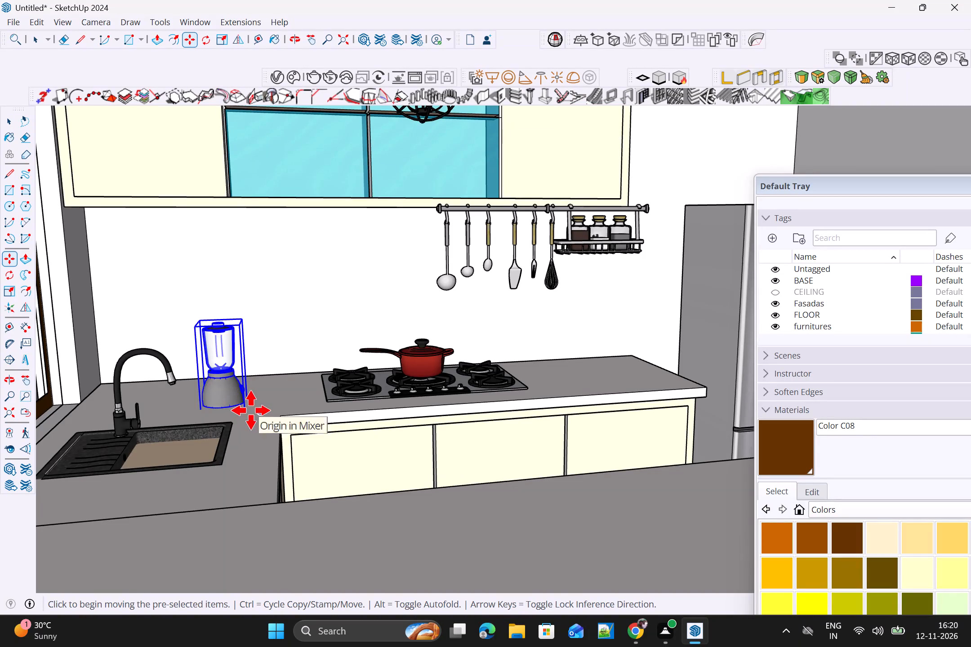
click(247, 412)
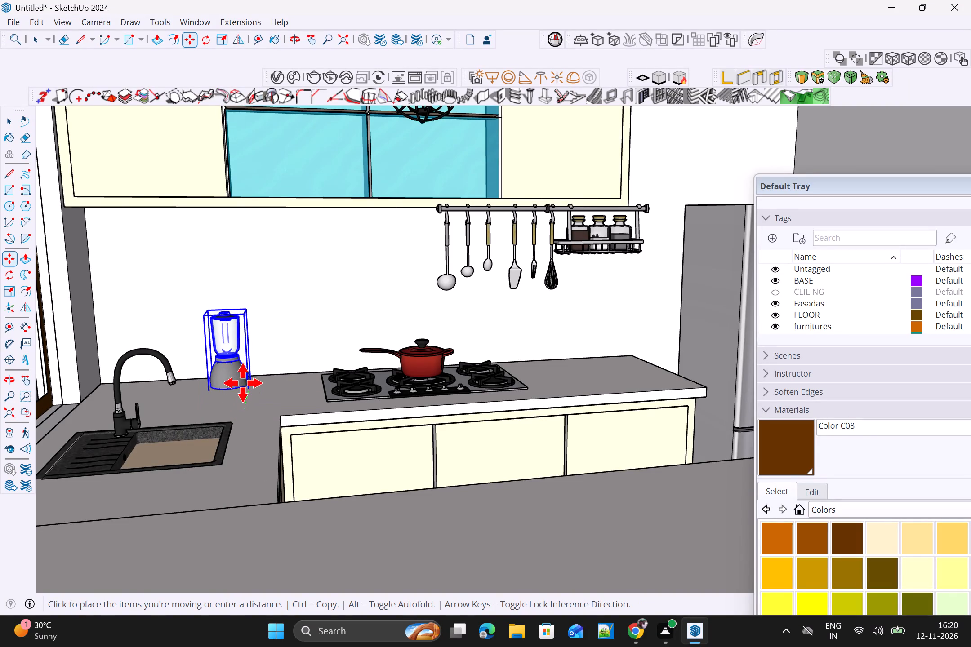
click(241, 390)
Move the yellow-and-white countertop appliance from the mint-green kitchen's counter to the island in the room.
scroll(294, 398, down, 7)
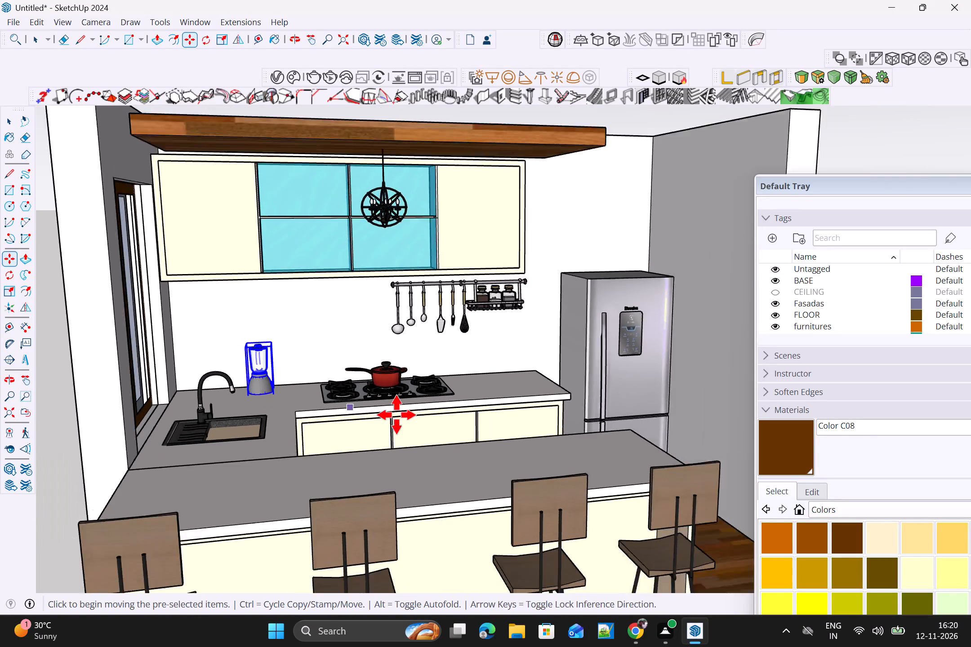
scroll(396, 415, down, 2)
scroll(607, 391, down, 3)
middle_drag(615, 416, 455, 423)
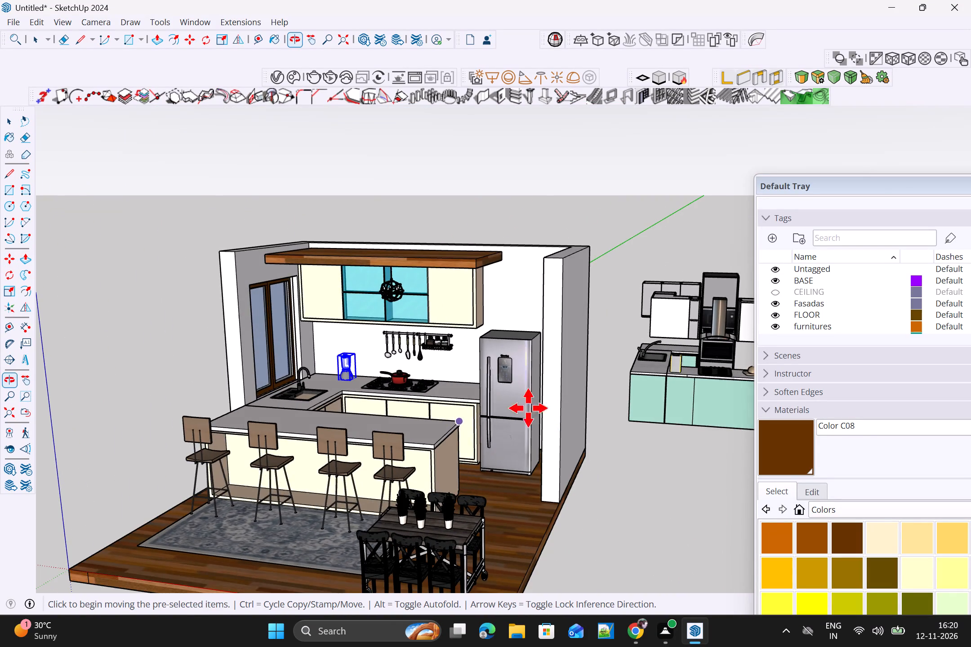
scroll(675, 380, up, 6)
middle_drag(617, 407, 699, 426)
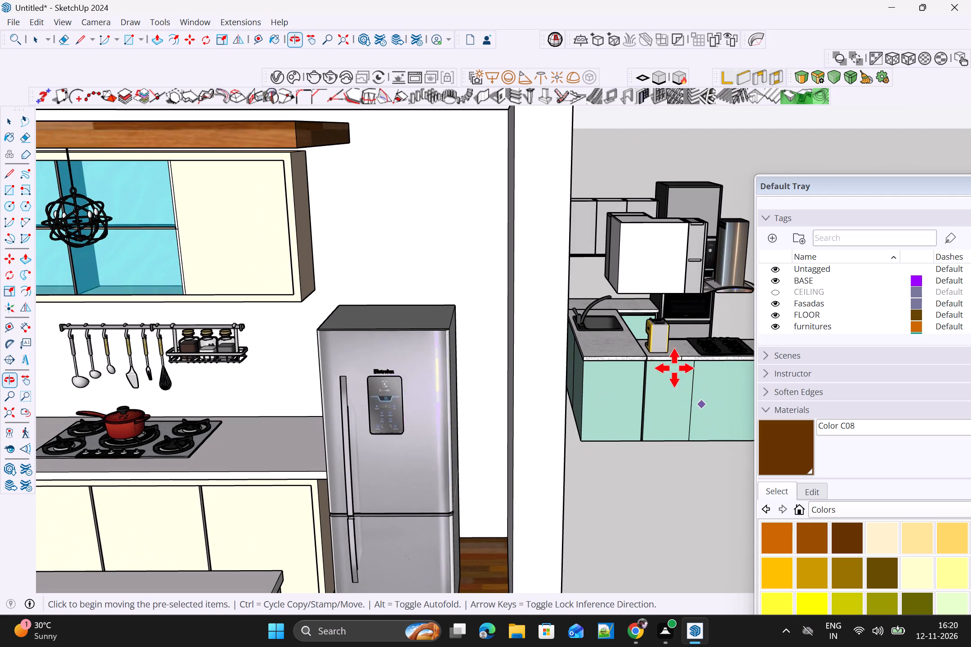
click(664, 343)
click(659, 341)
key(space)
click(659, 341)
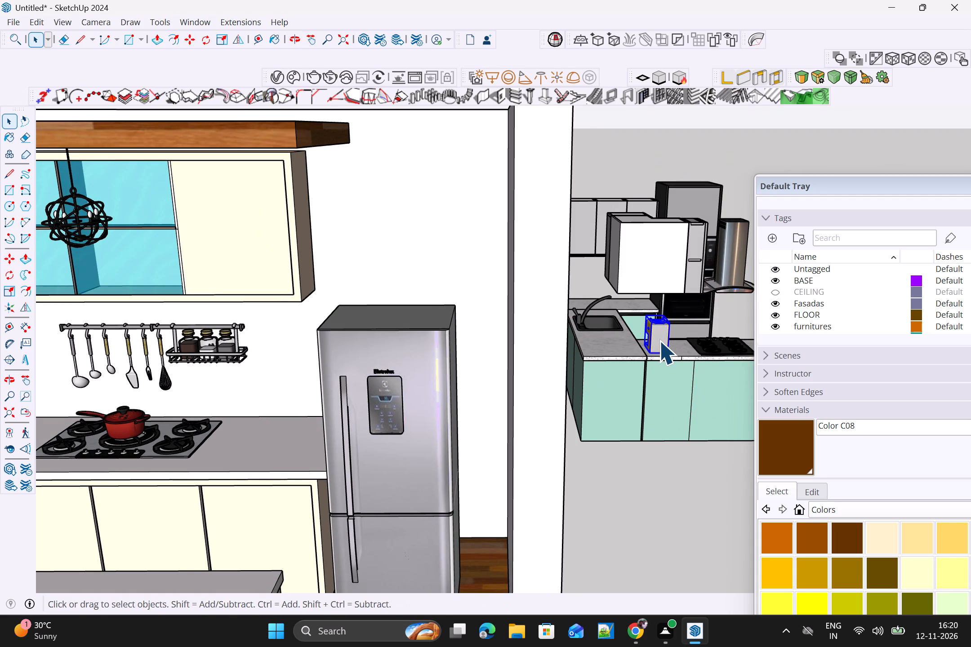
key(m)
click(650, 323)
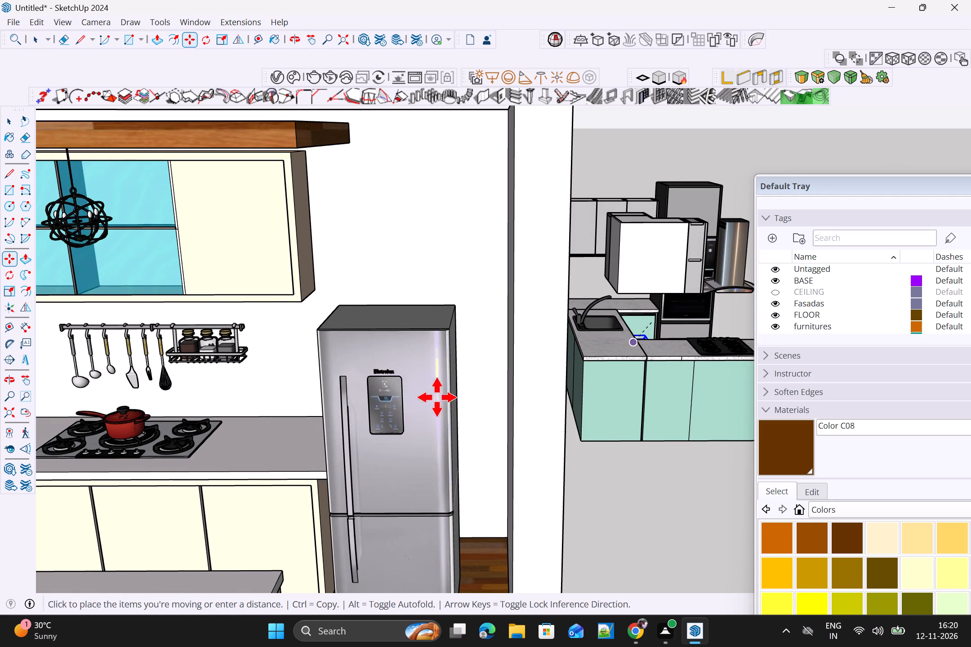
scroll(423, 400, down, 2)
scroll(268, 418, down, 7)
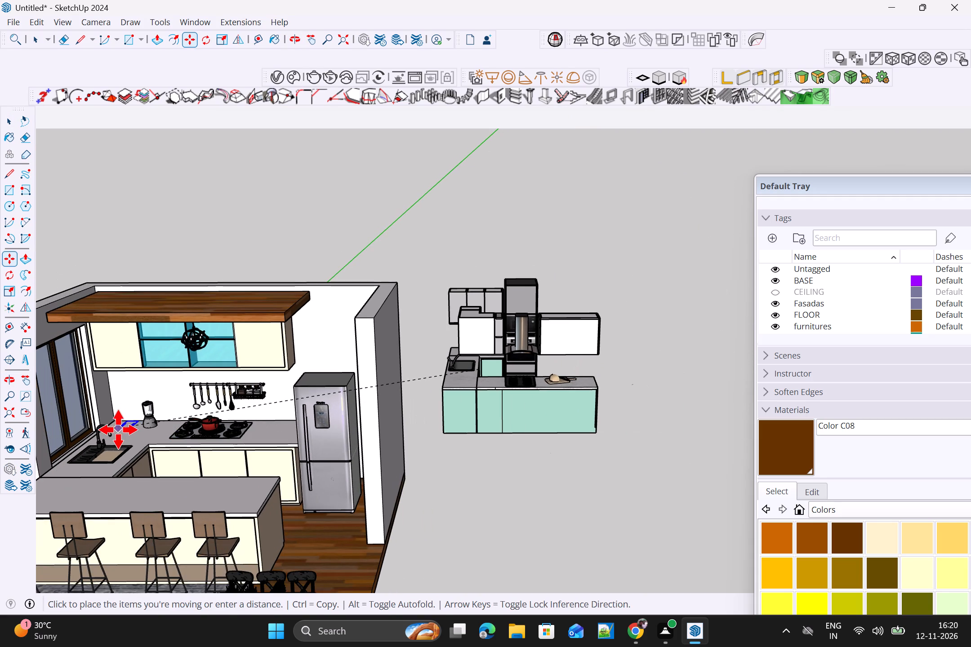
scroll(119, 433, up, 4)
scroll(312, 424, down, 4)
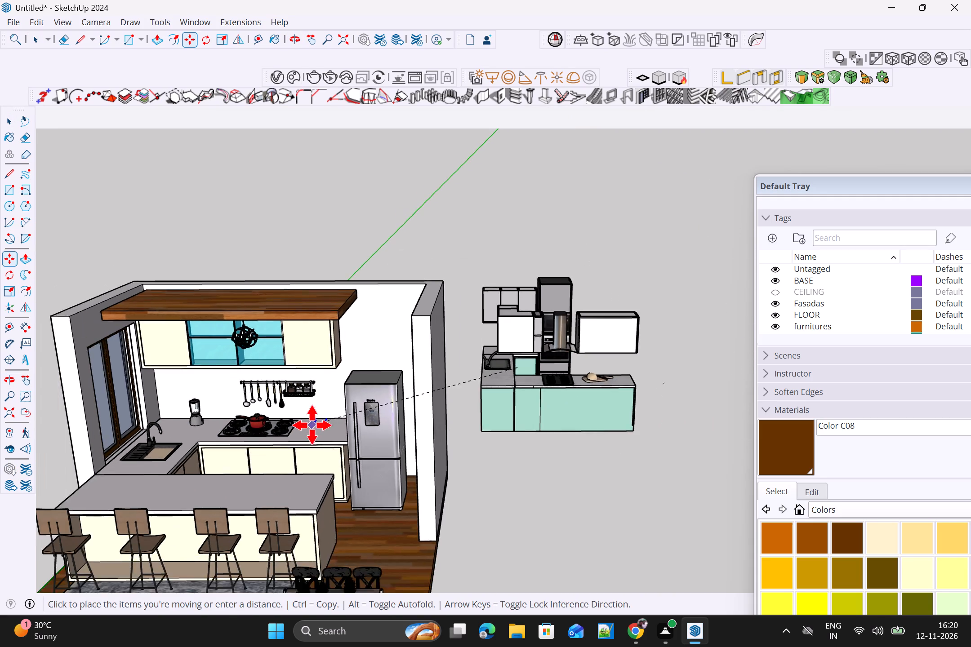
scroll(312, 425, down, 2)
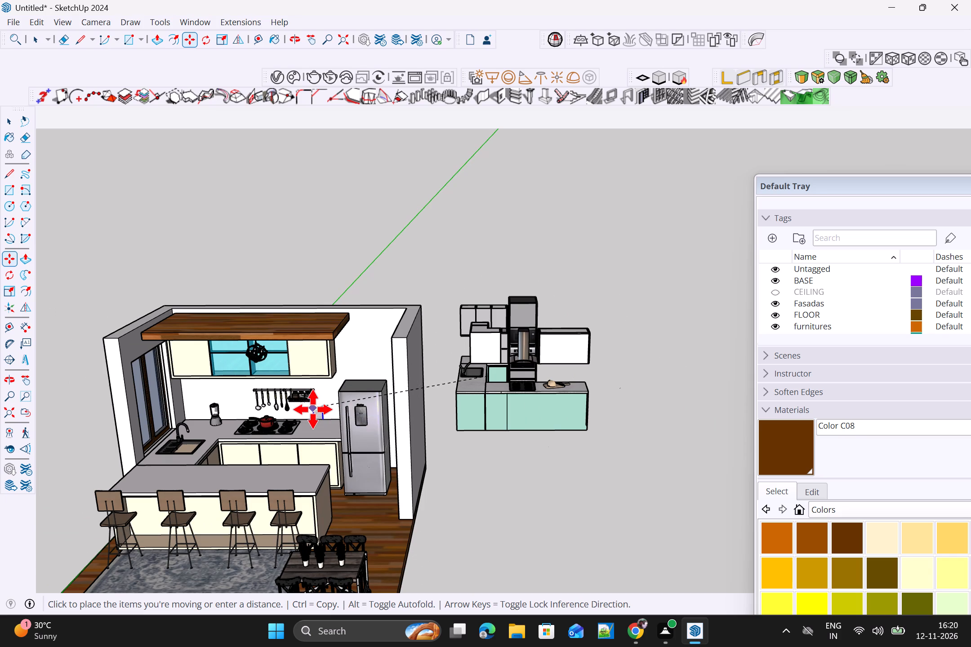
scroll(181, 468, down, 4)
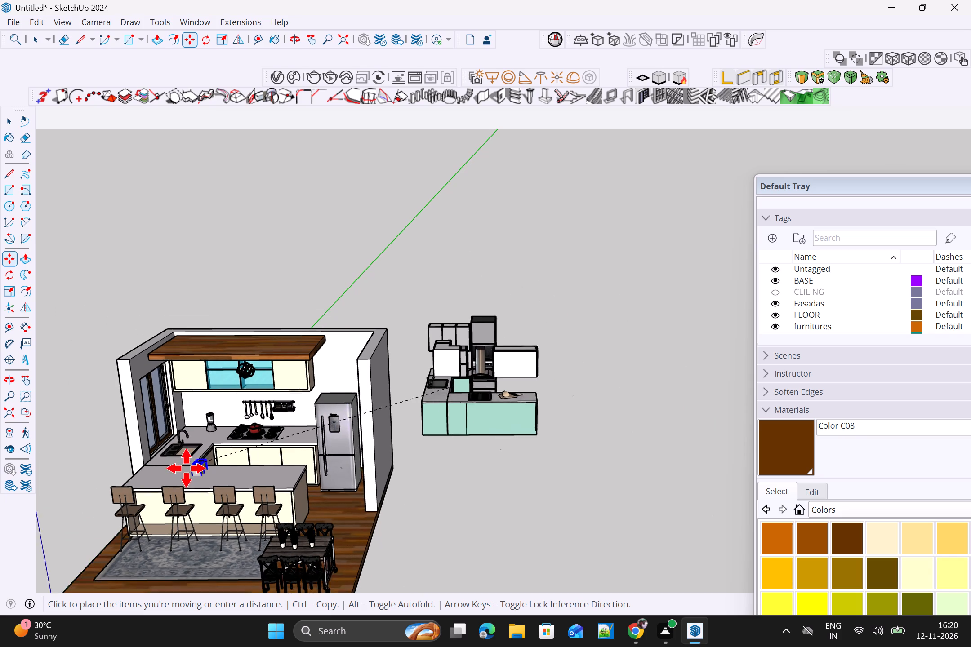
scroll(149, 472, down, 4)
scroll(150, 464, up, 8)
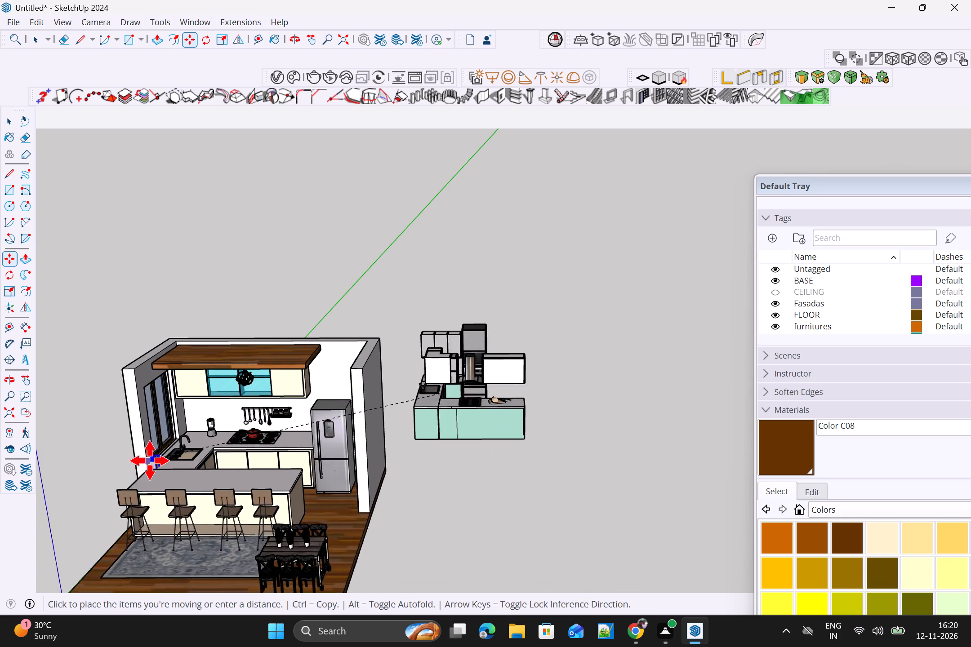
click(187, 485)
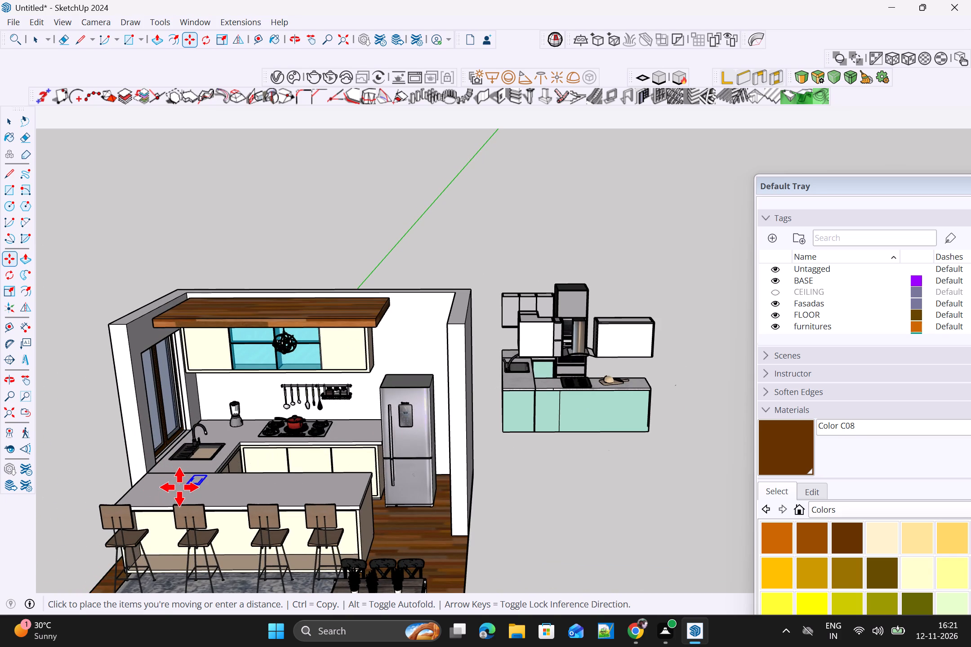
Raise the yellow-and-white appliance vertically so it sits on top of the island counter.
scroll(106, 505, up, 4)
scroll(178, 492, down, 4)
middle_drag(181, 495, 316, 468)
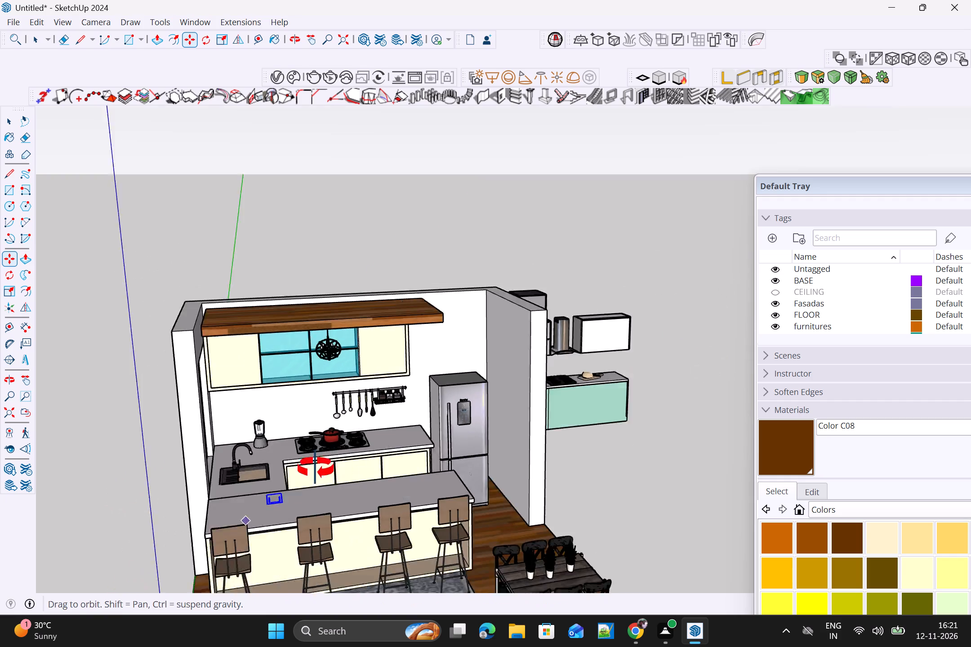
middle_drag(316, 468, 361, 460)
scroll(330, 486, up, 4)
click(357, 509)
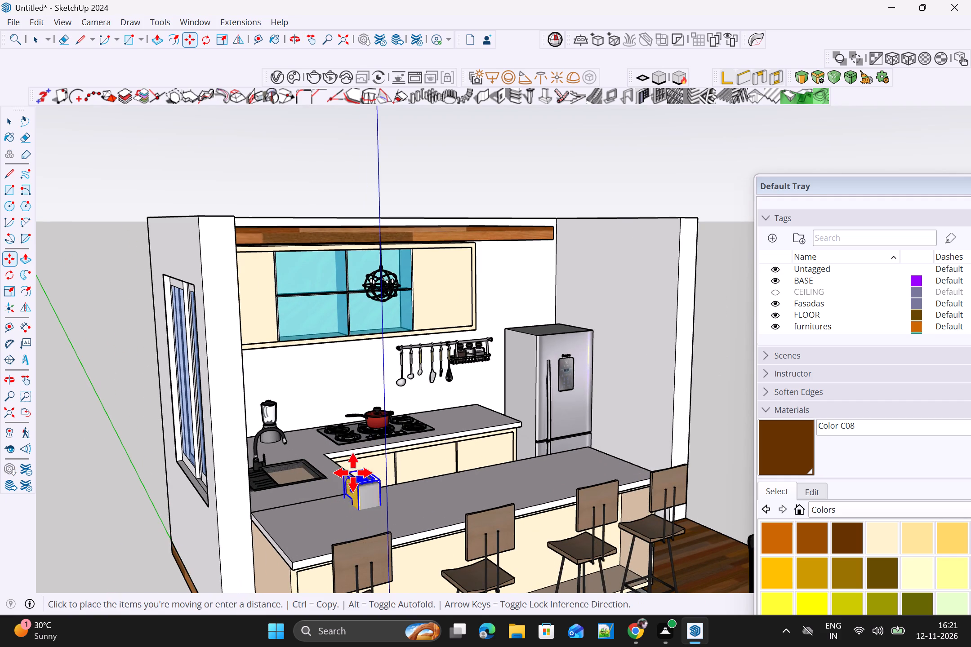
click(355, 457)
Move the yellow-and-white appliance along the island counter to the end near the sink.
scroll(361, 489, up, 4)
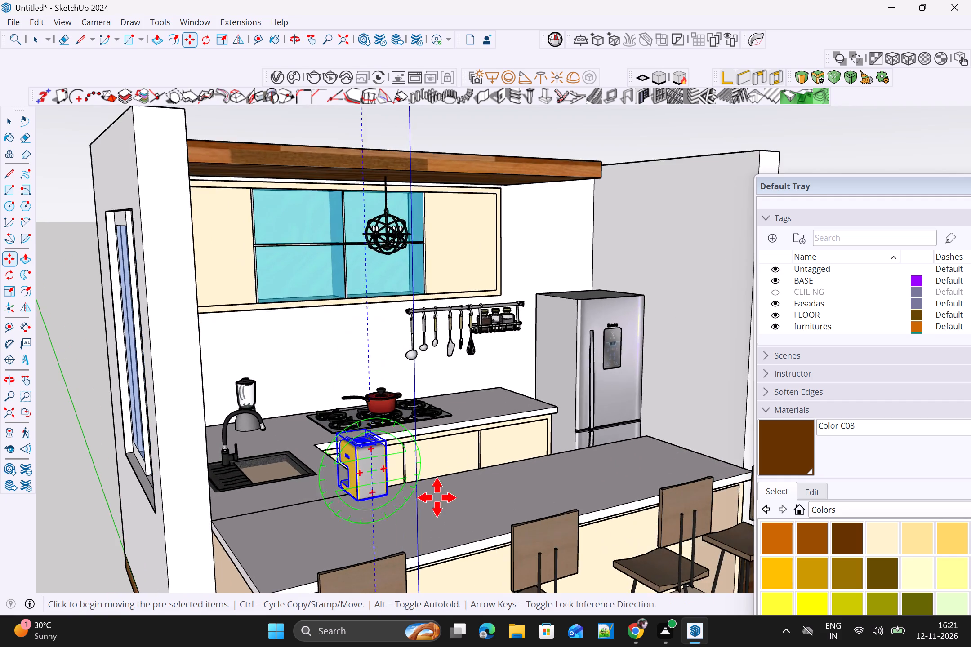
middle_drag(437, 499, 294, 509)
scroll(281, 488, up, 3)
click(285, 468)
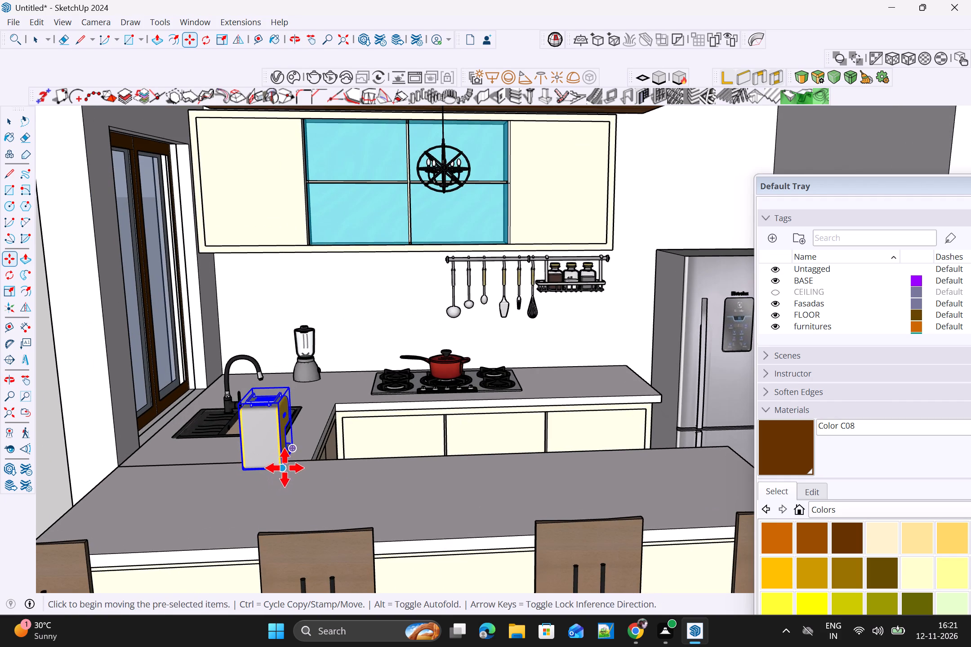
click(246, 501)
Move the chopping board with bread from the mint-green kitchen's counter onto the middle of the island counter.
scroll(460, 485, down, 10)
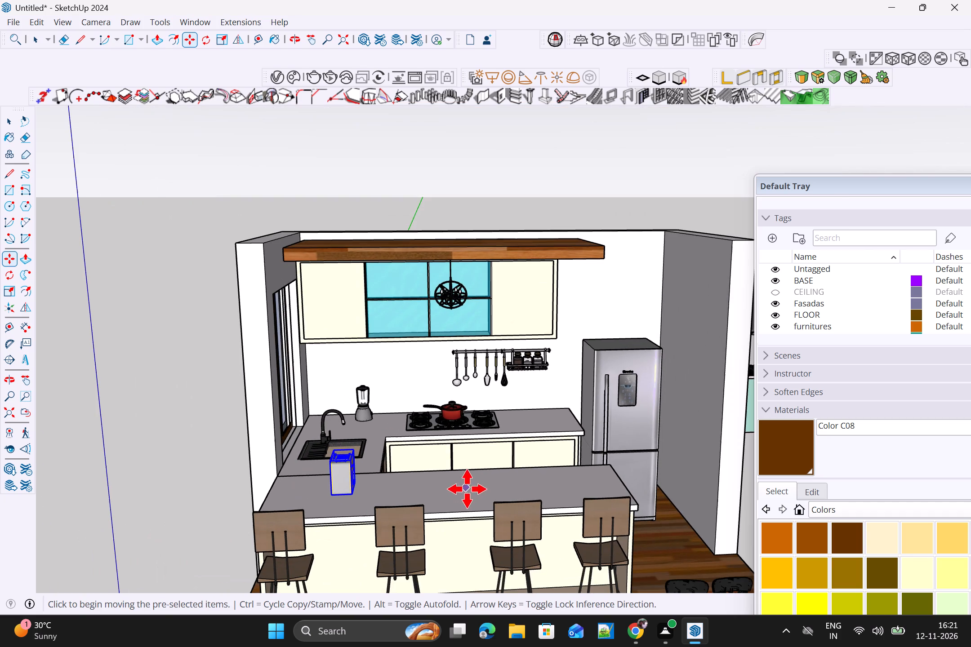
middle_drag(447, 406, 440, 404)
scroll(481, 433, down, 7)
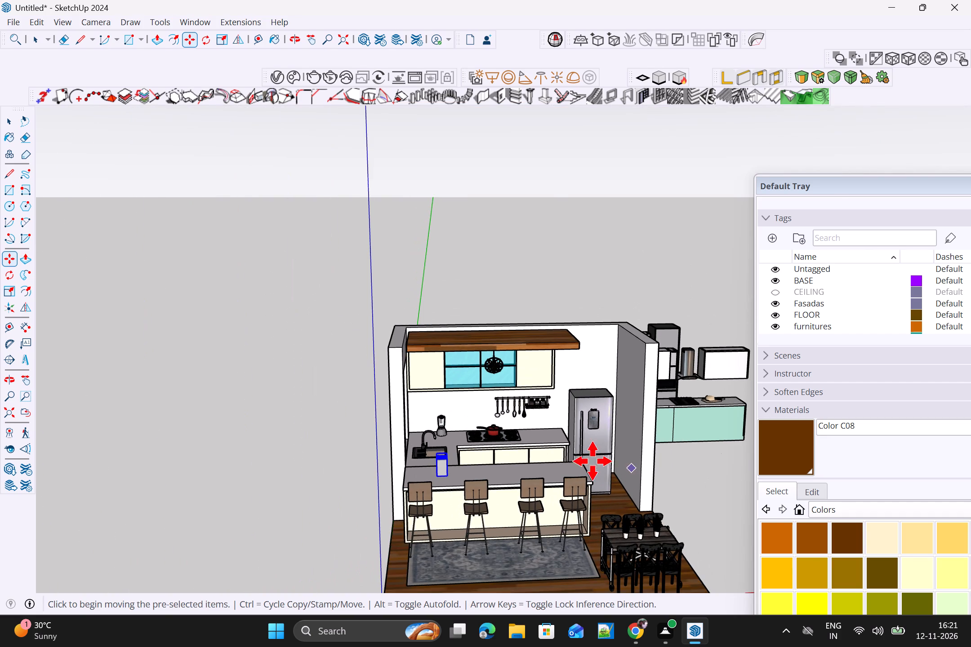
key(space)
click(715, 403)
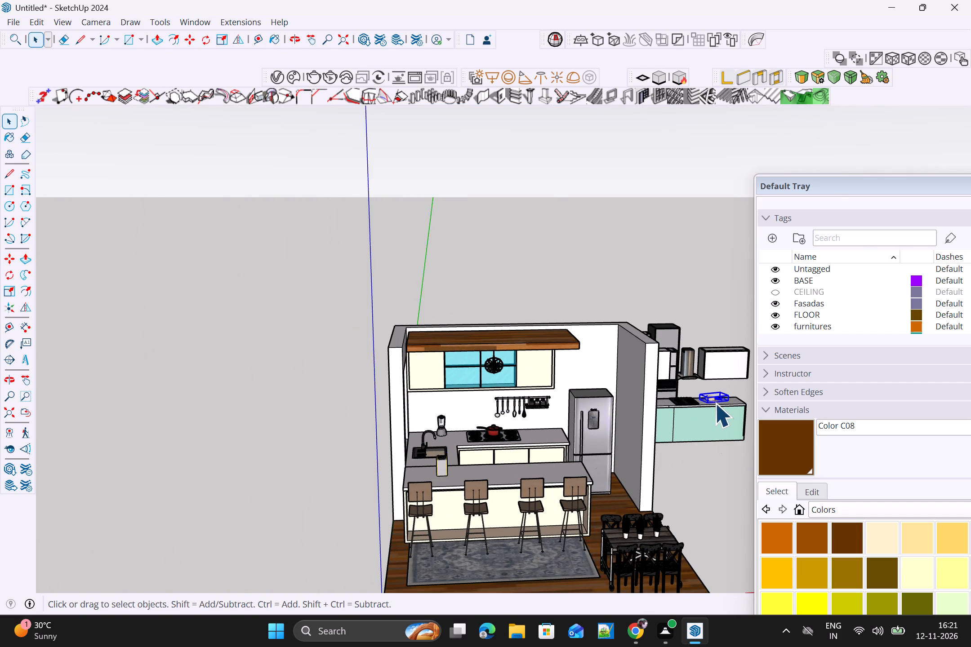
scroll(712, 403, up, 3)
key(m)
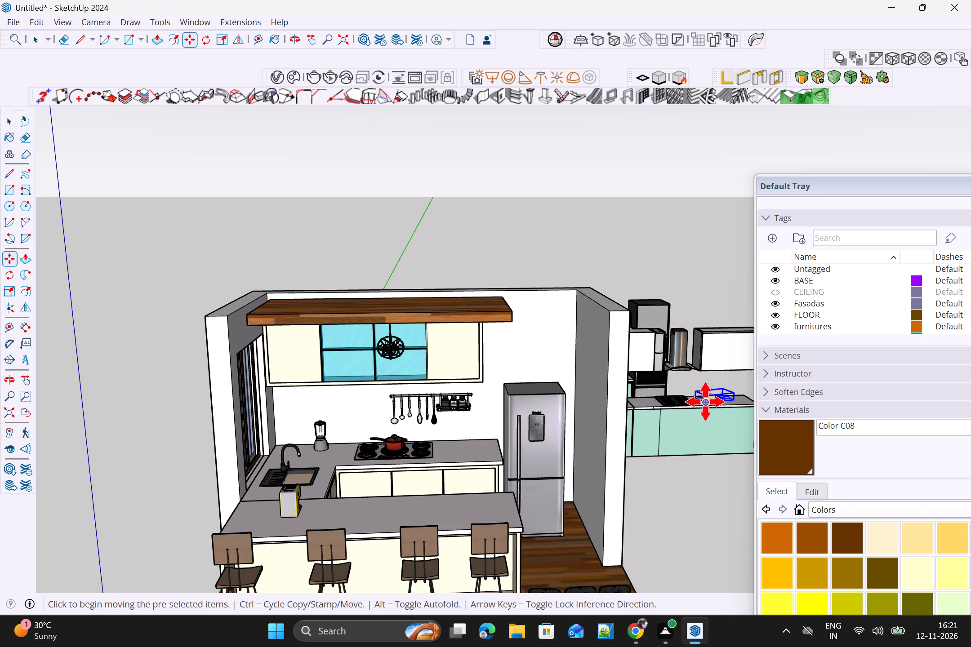
click(706, 402)
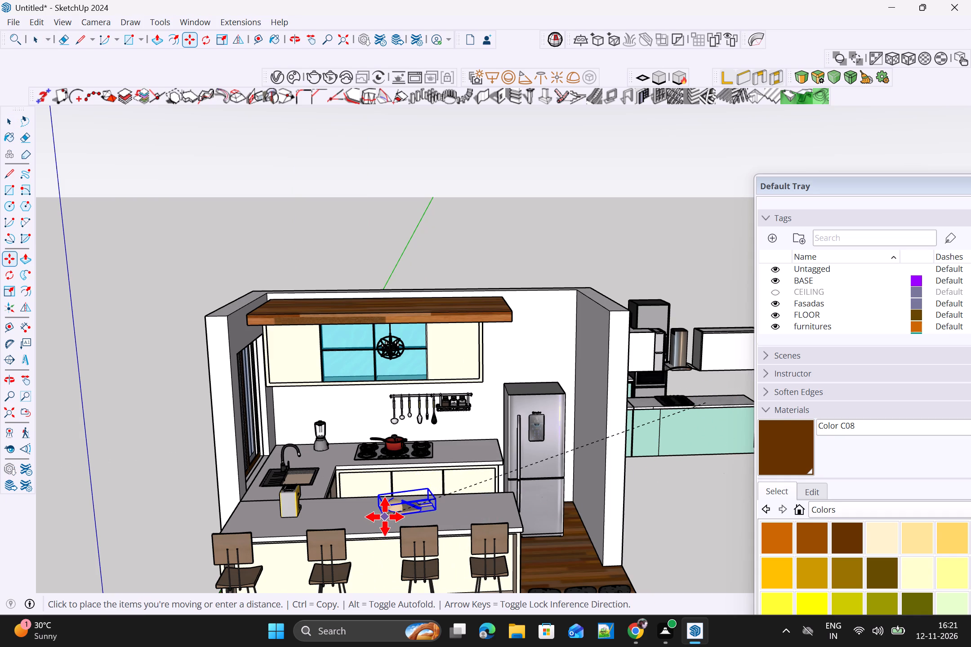
click(385, 517)
key(space)
Deselect the chopping board and examine the items placed on the room's counters and the remaining mint-green kitchen.
scroll(517, 496, up, 3)
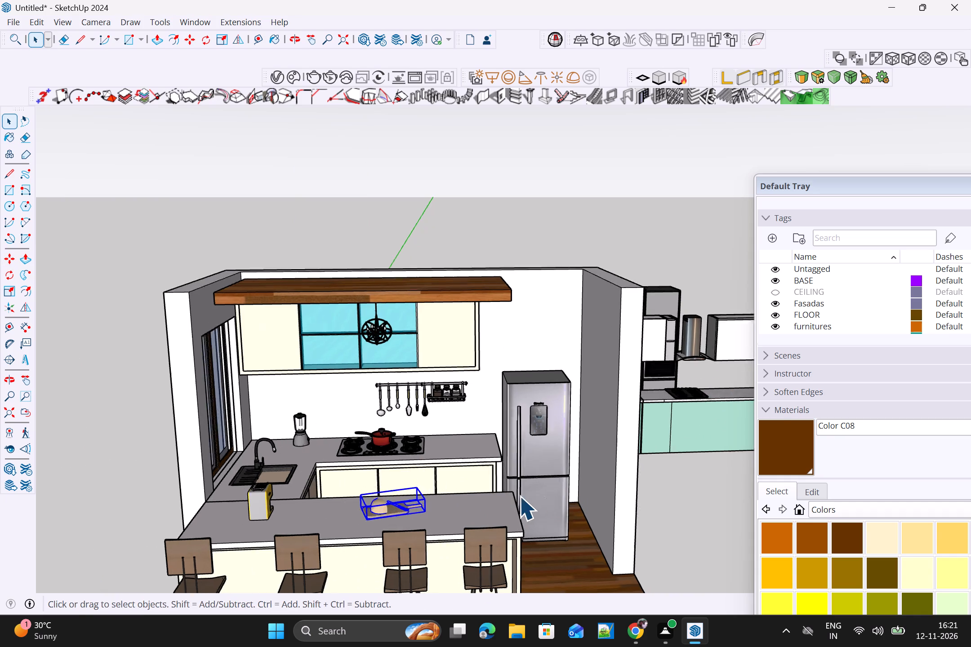
scroll(519, 496, up, 1)
click(691, 489)
scroll(692, 490, down, 4)
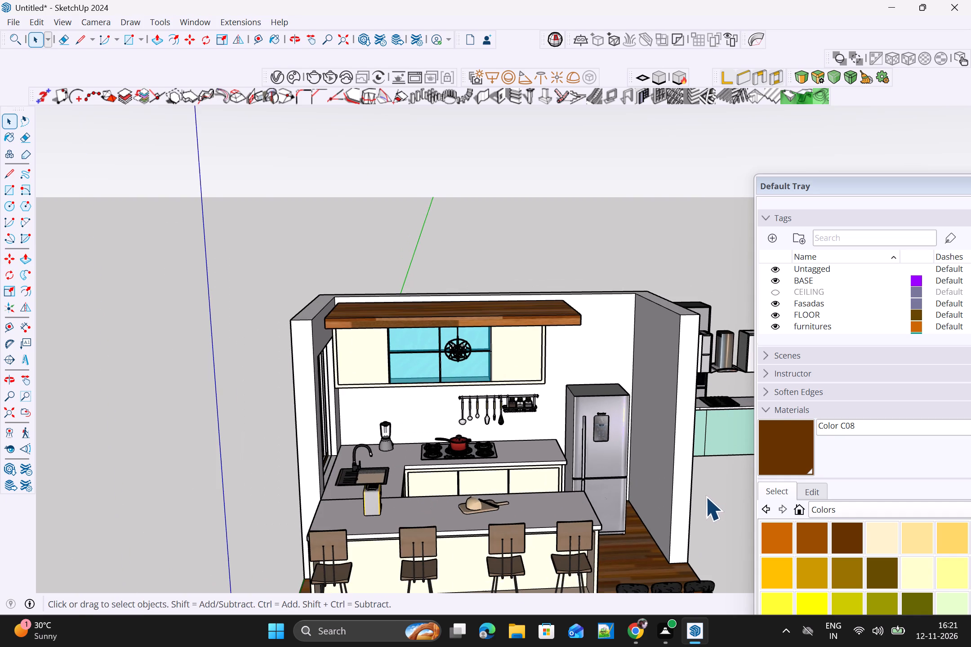
scroll(644, 466, down, 2)
middle_drag(716, 494, 604, 490)
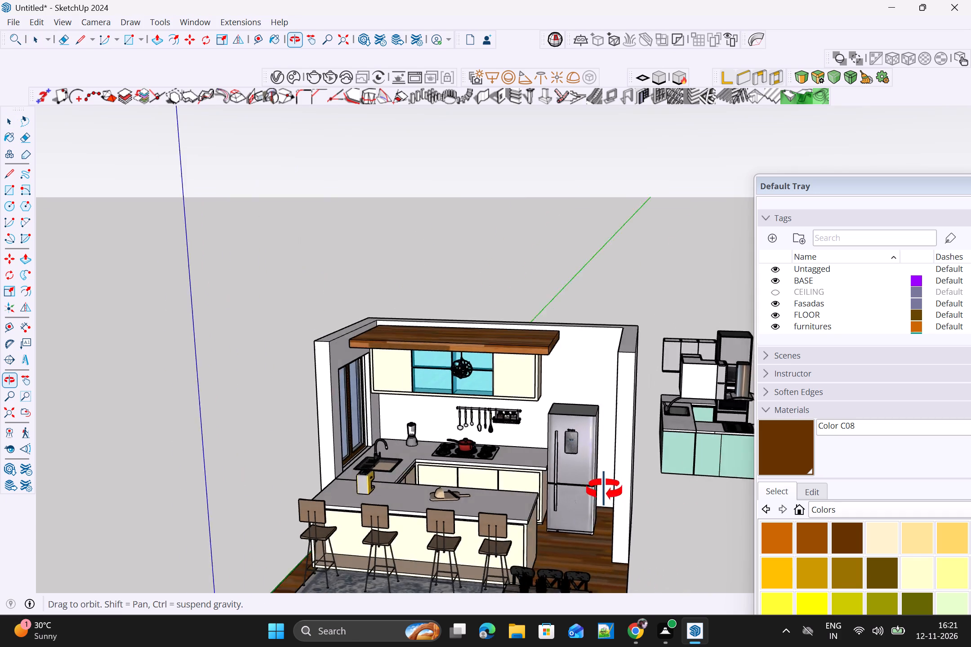
Delete the wall cabinets, hood, oven, hob, sink and countertop of the leftover mint-green kitchen model standing beside the room.
middle_drag(604, 490, 654, 502)
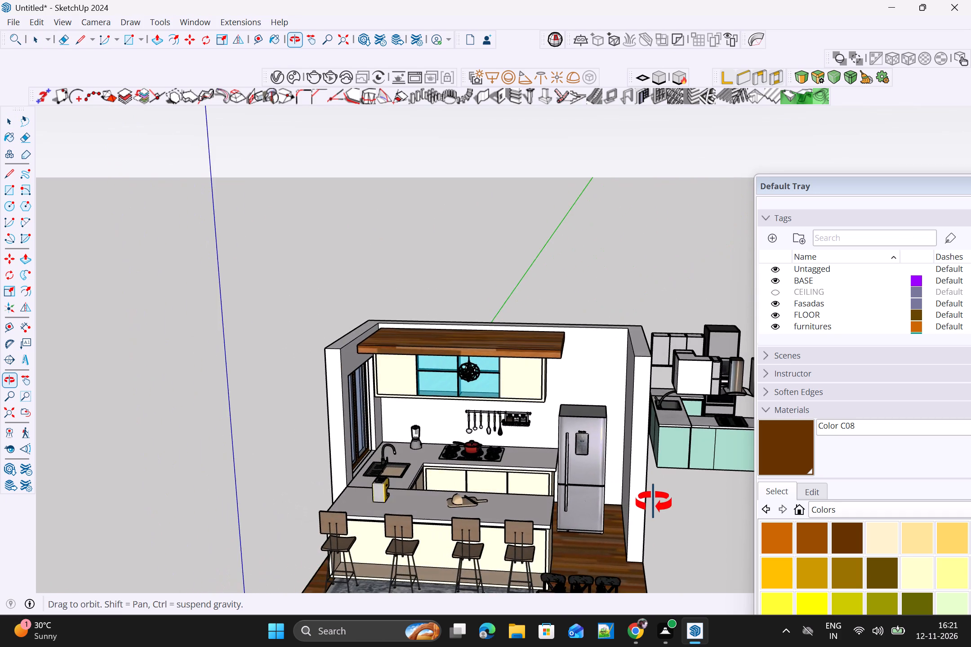
middle_drag(654, 502, 655, 441)
scroll(653, 439, down, 1)
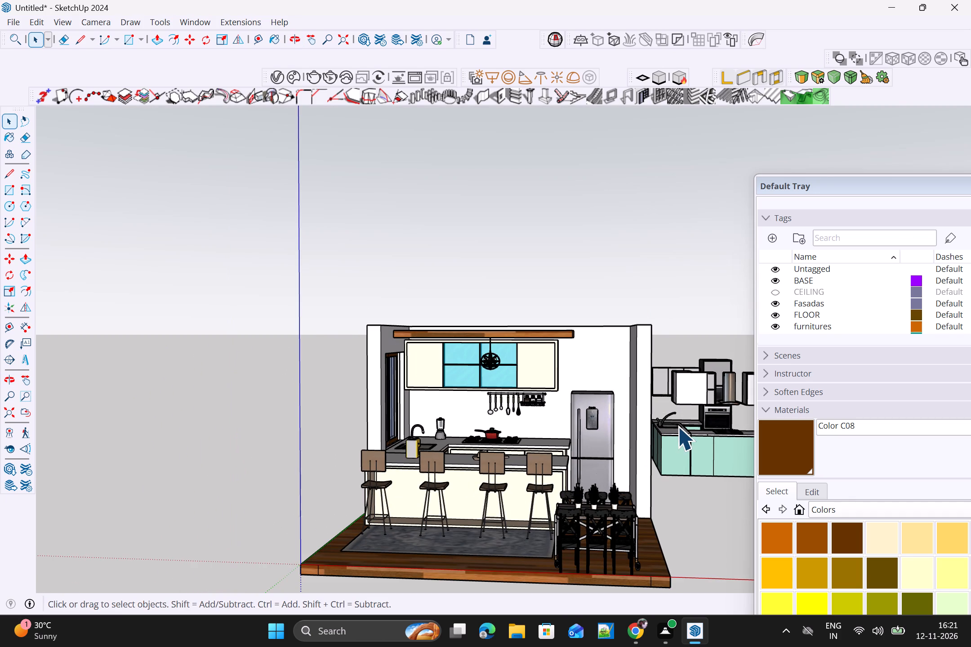
shift+scroll(623, 420, down, 4)
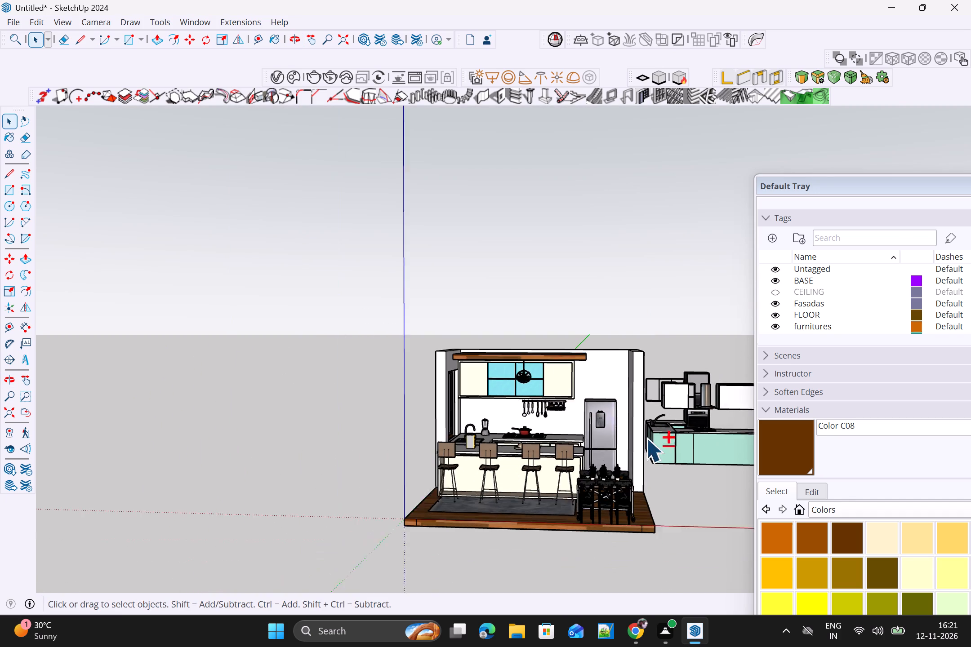
shift+middle_drag(687, 435, 587, 440)
scroll(594, 438, up, 8)
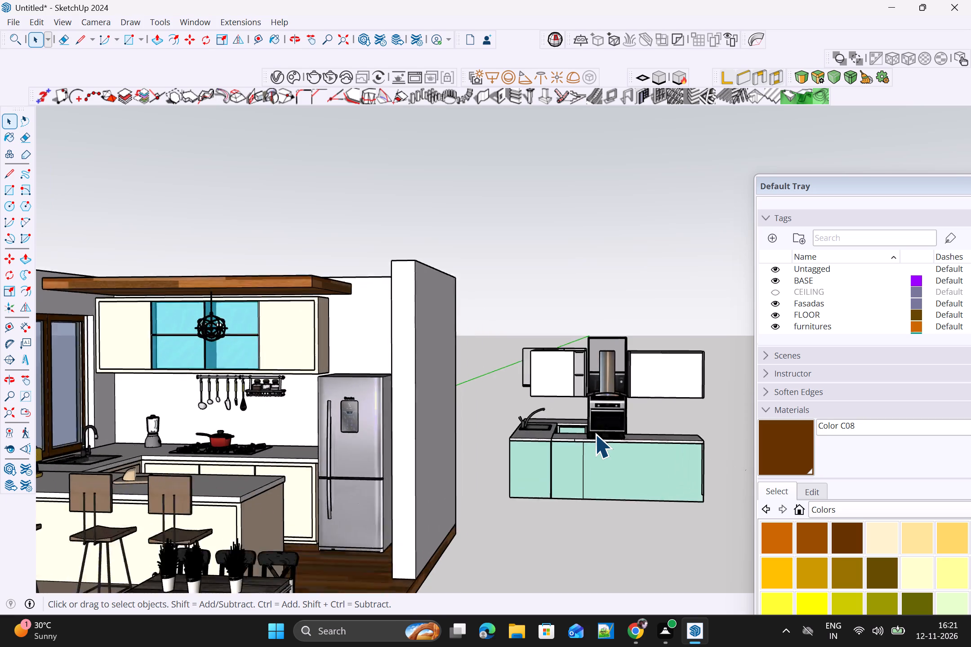
scroll(595, 434, up, 3)
middle_drag(595, 441, 591, 490)
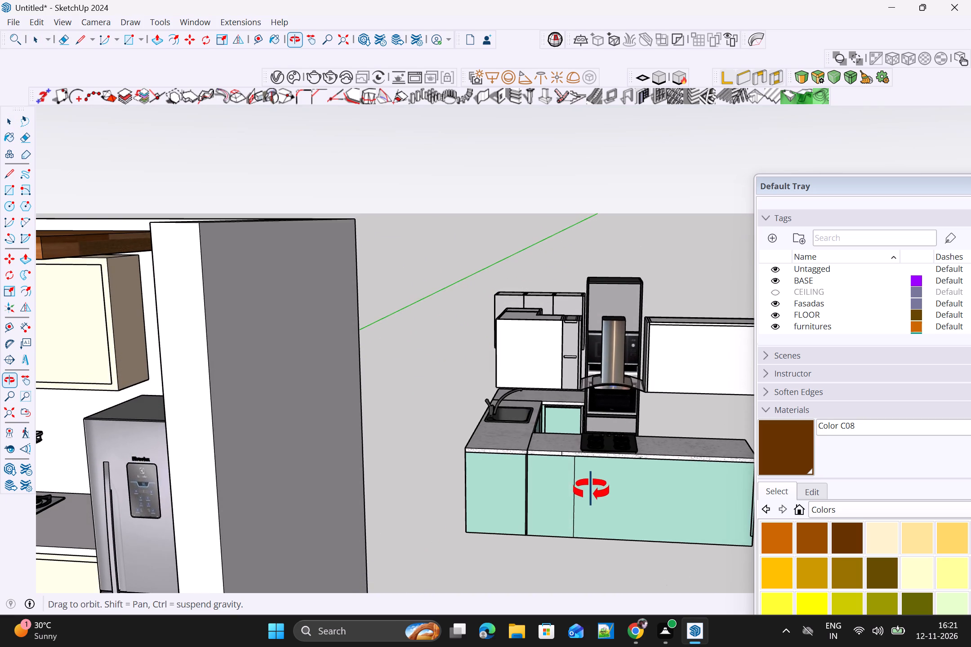
middle_drag(591, 490, 608, 481)
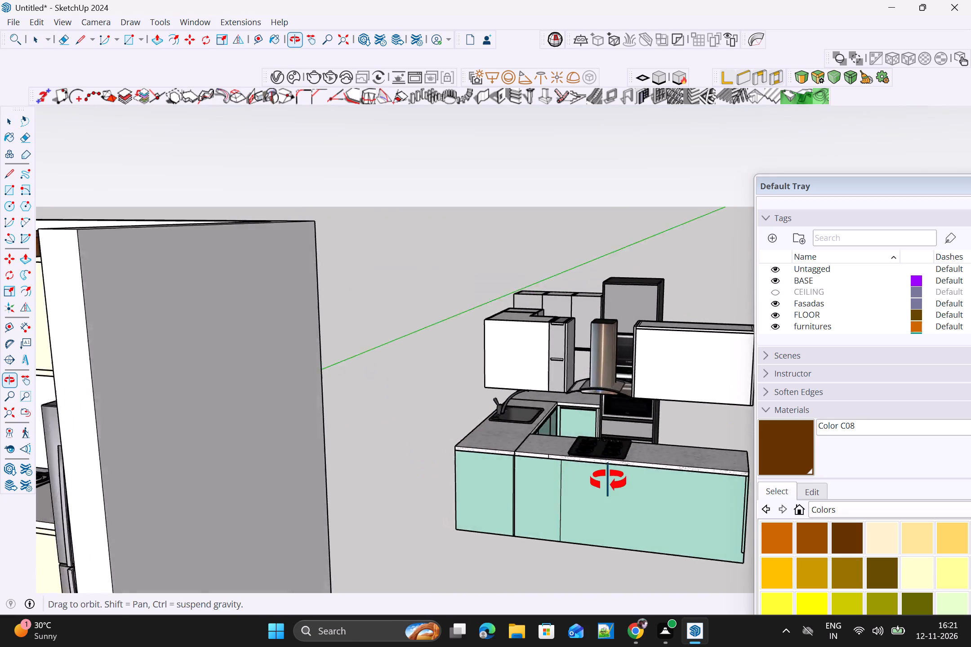
middle_drag(608, 481, 634, 460)
scroll(630, 456, down, 5)
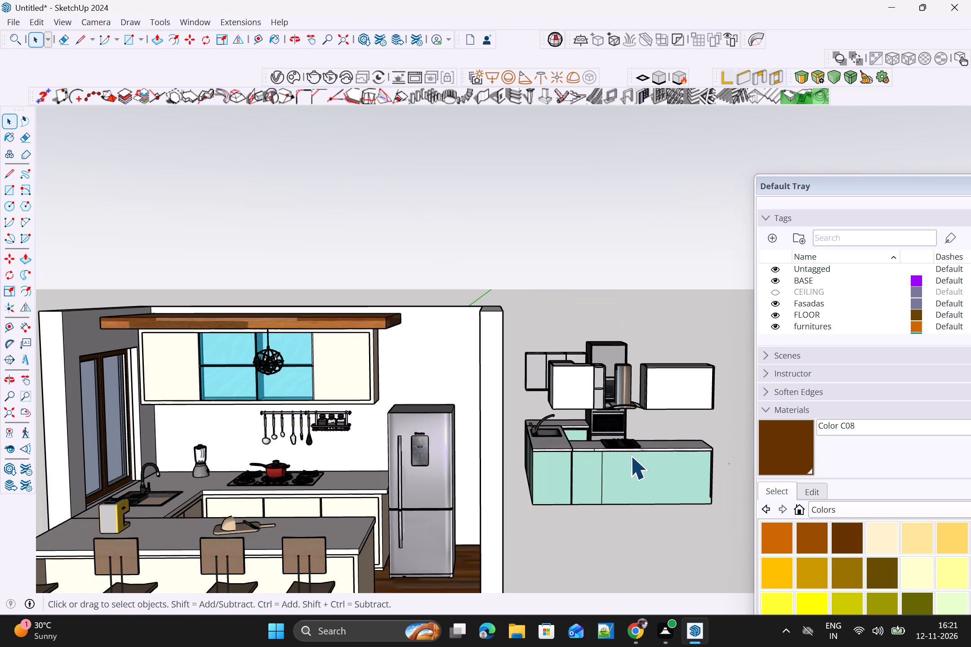
scroll(627, 449, up, 1)
drag(505, 316, 531, 399)
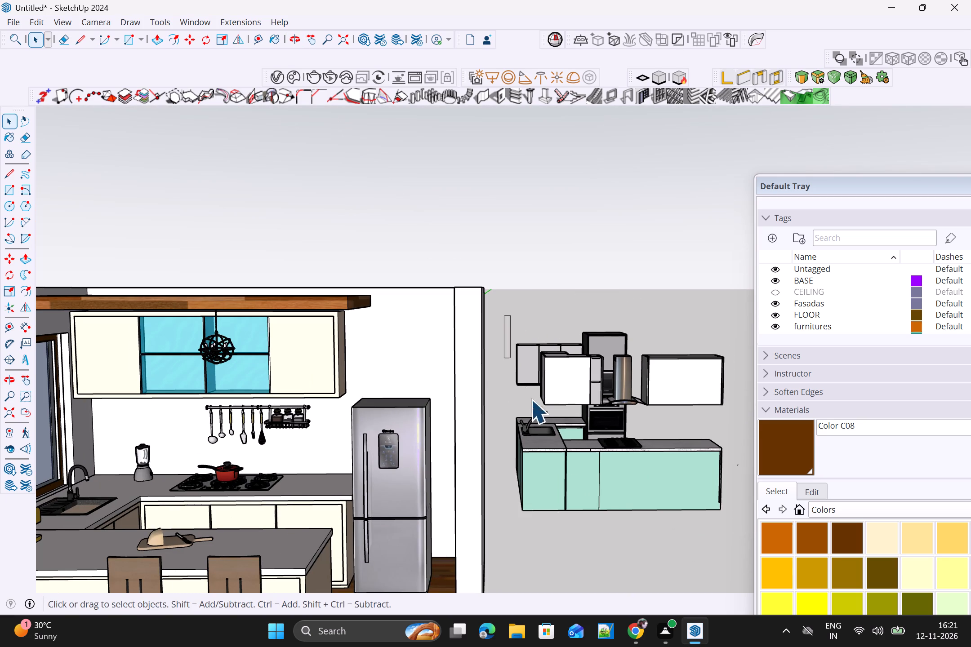
drag(531, 399, 744, 510)
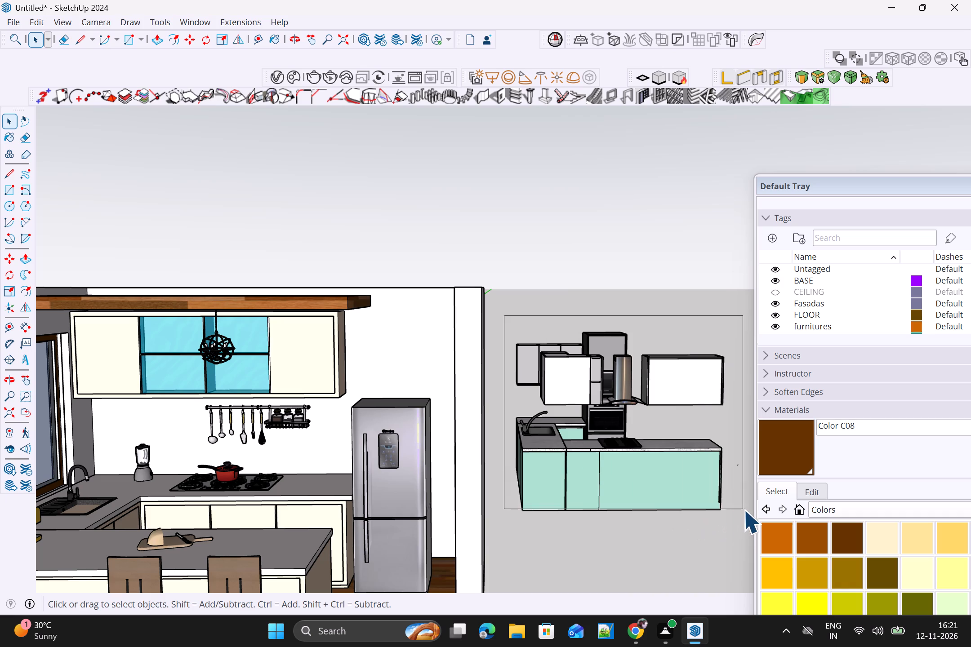
drag(744, 510, 744, 509)
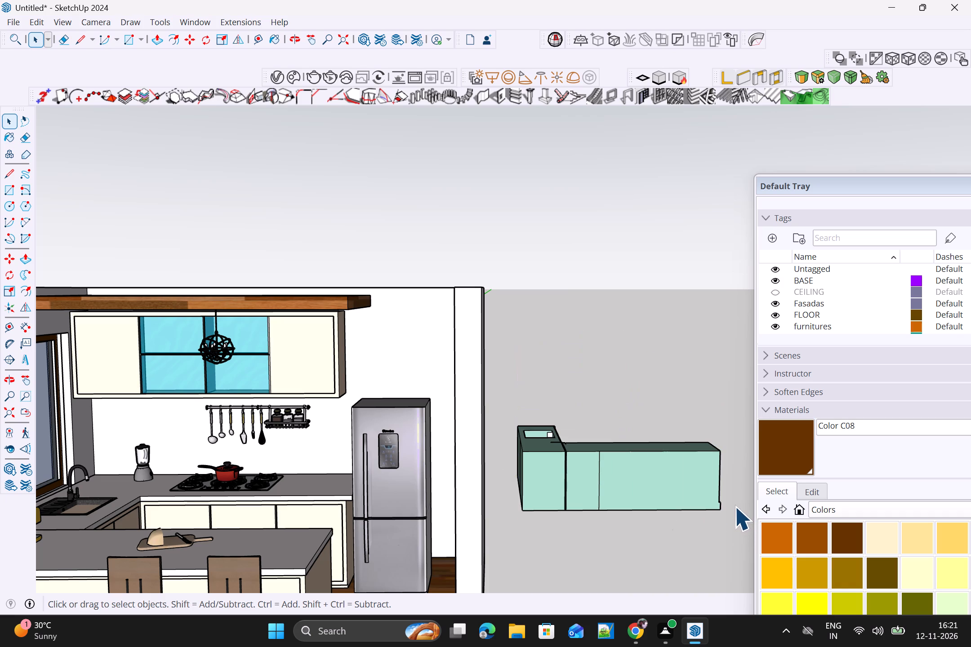
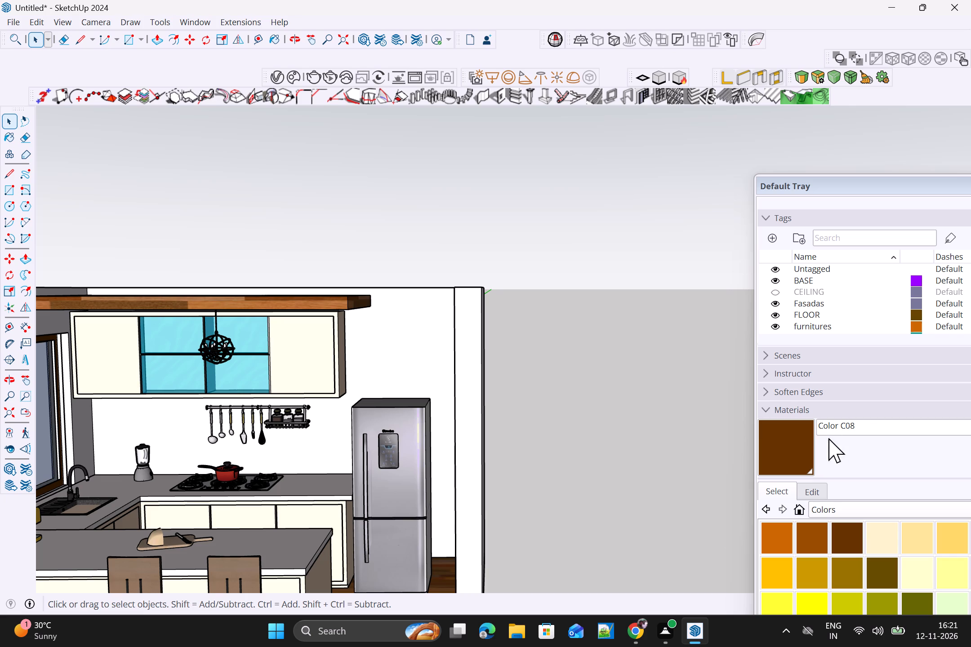
Select the inner face of the kitchen's back wall behind the wall cabinets and fridge.
triple_click(411, 342)
click(411, 342)
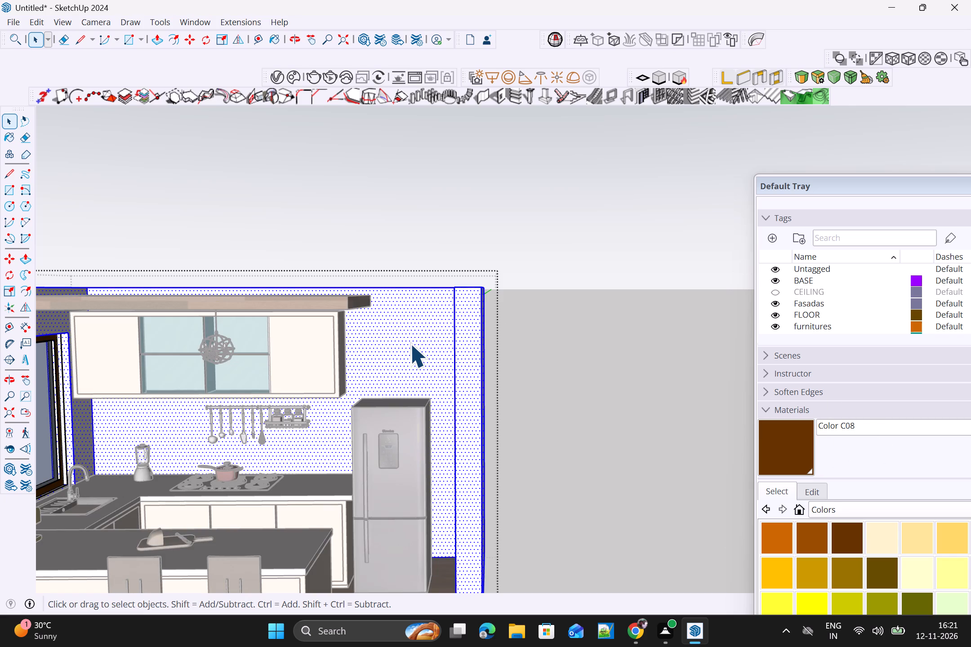
click(409, 345)
scroll(409, 345, down, 1)
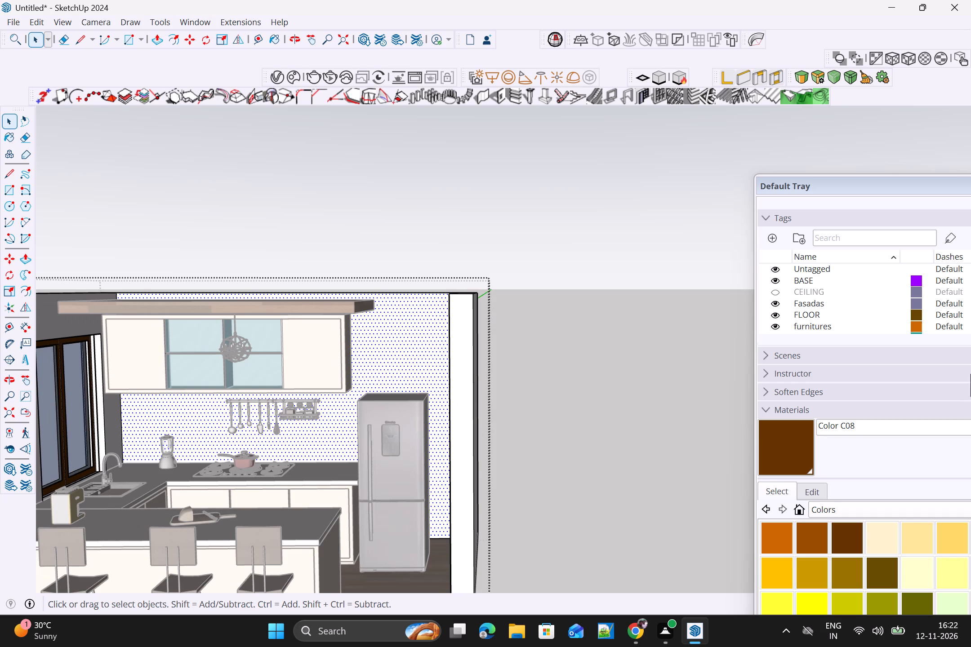
Start a new material with a texture image and open the Downloads folder to choose the image.
drag(862, 180, 750, 129)
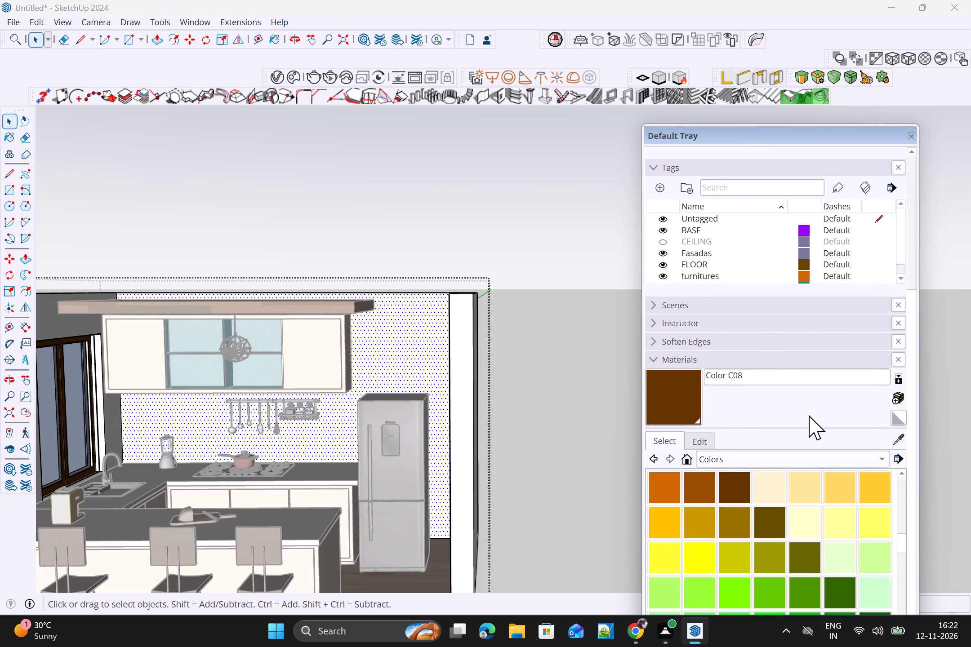
scroll(809, 416, up, 2)
scroll(813, 501, down, 2)
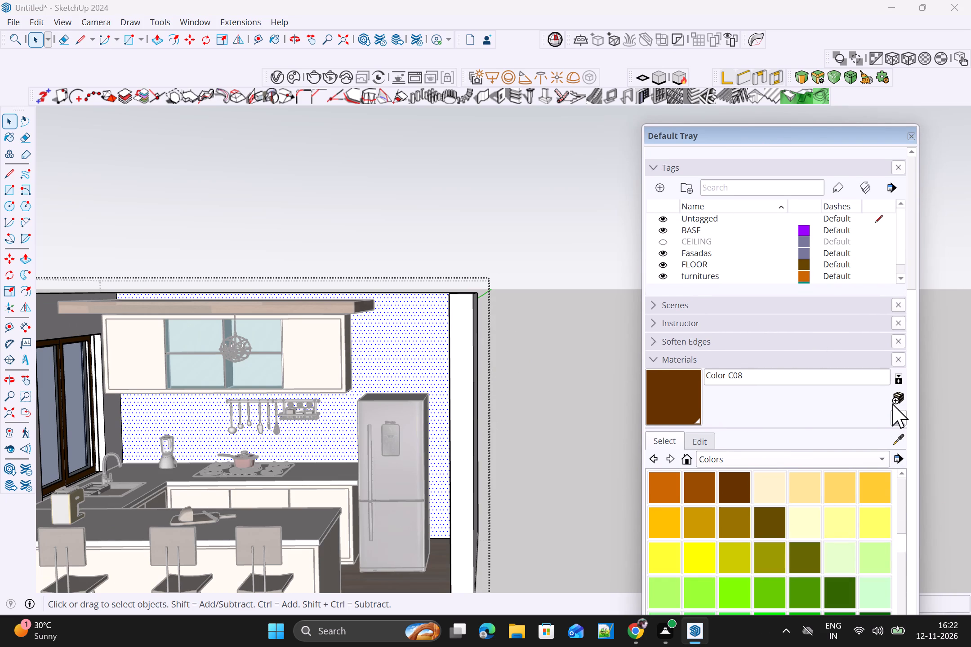
click(900, 398)
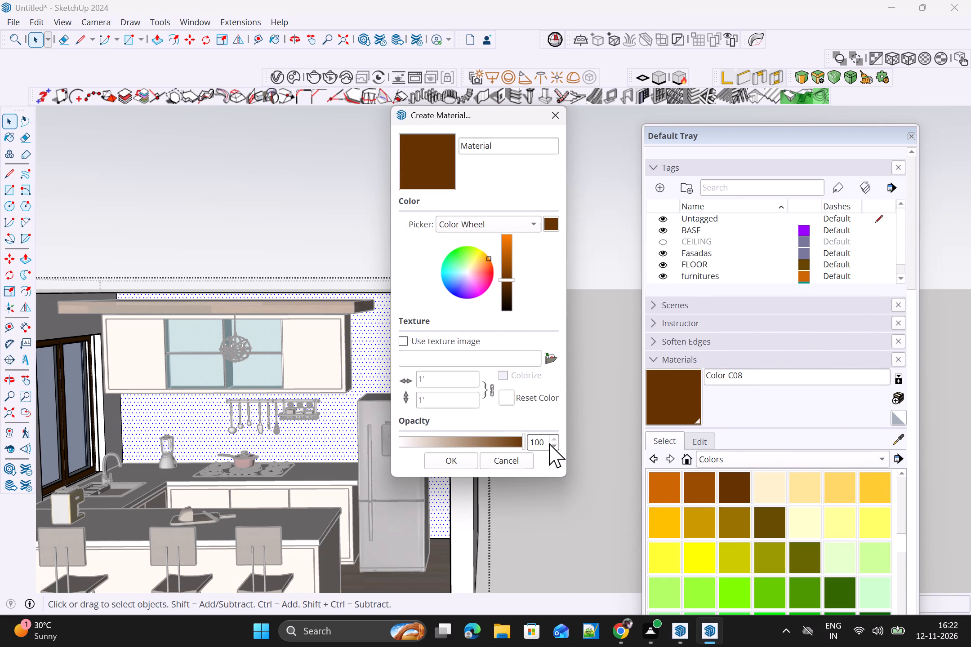
click(551, 358)
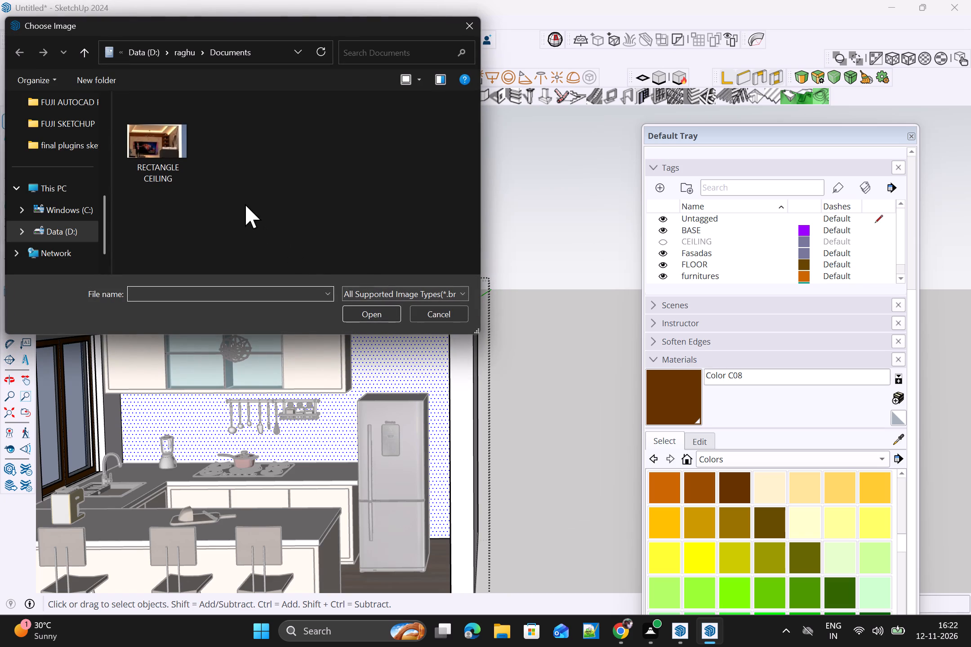
scroll(62, 148, up, 2)
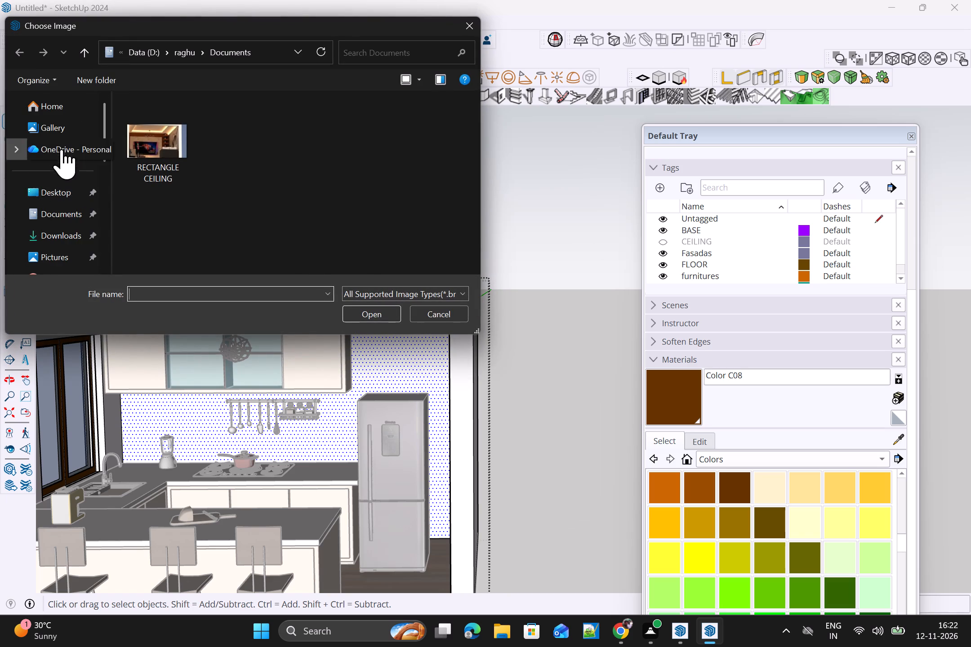
scroll(60, 176, down, 2)
scroll(61, 171, up, 1)
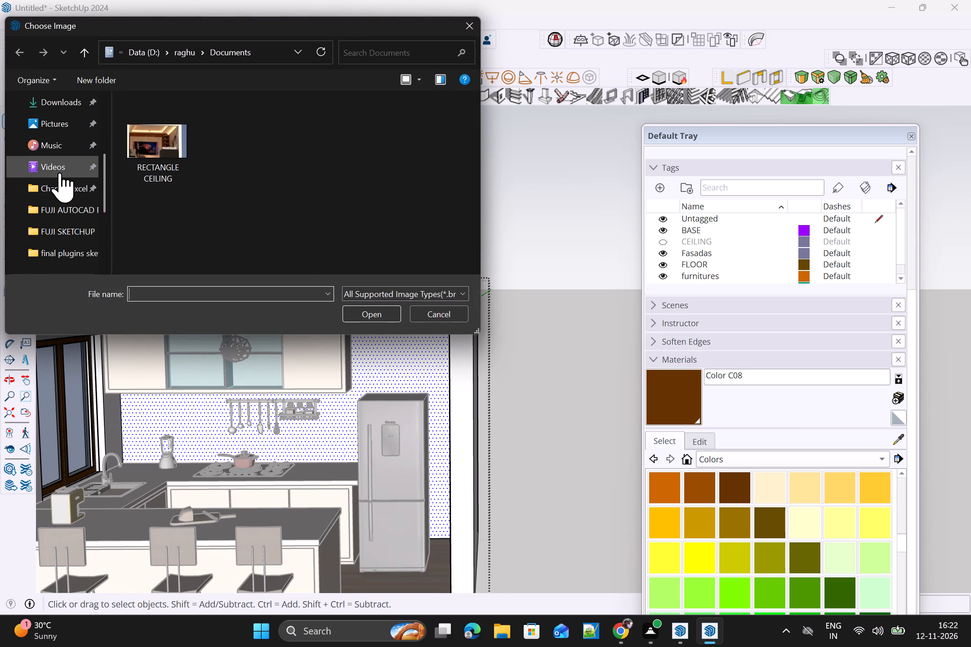
scroll(60, 173, up, 1)
click(58, 241)
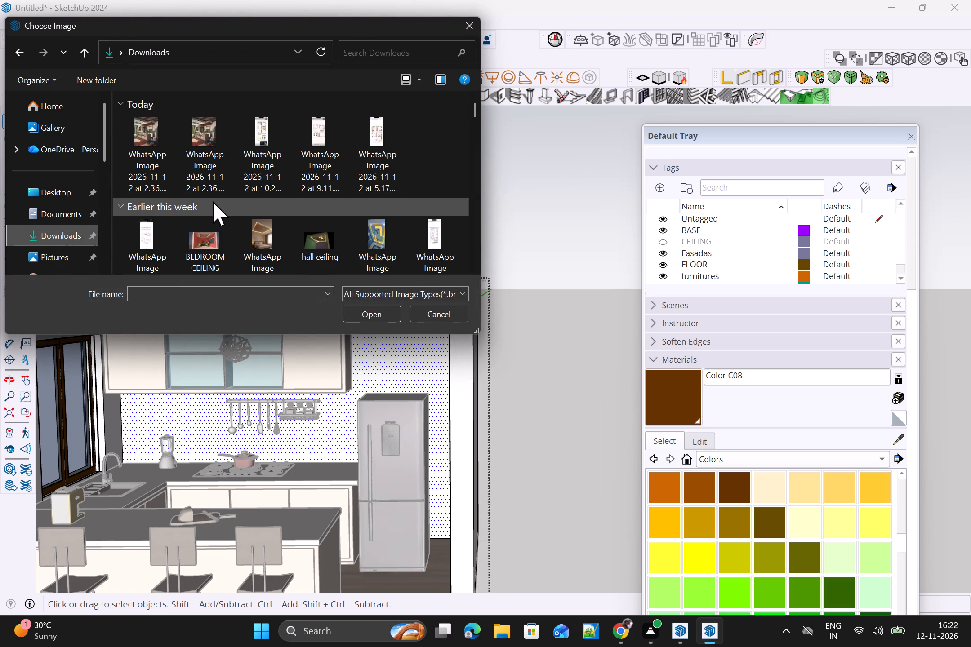
Browse the images in the Downloads folder for a suitable wall texture.
scroll(216, 201, down, 3)
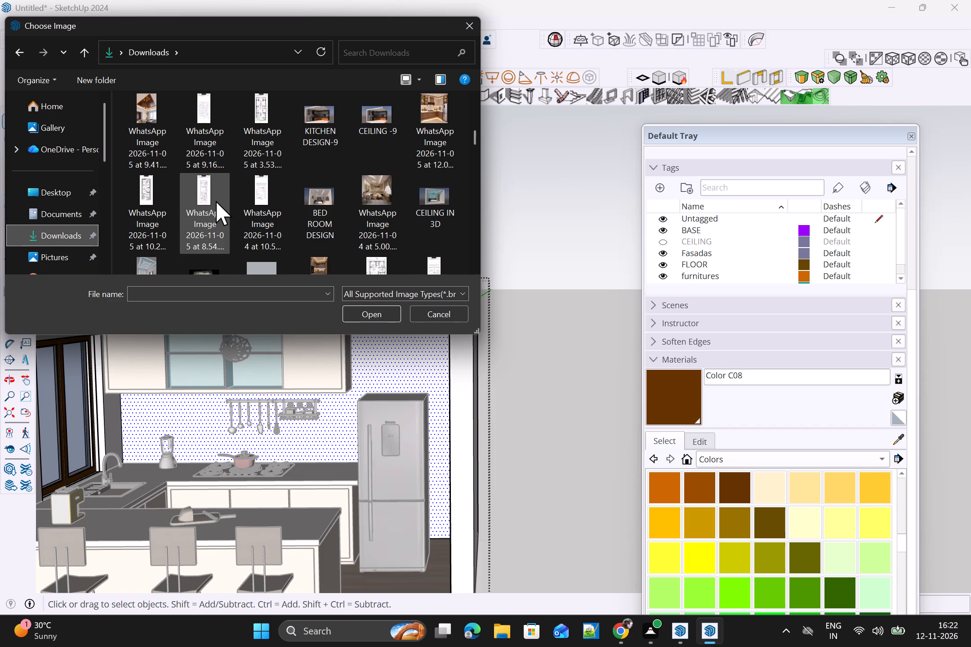
scroll(216, 201, down, 3)
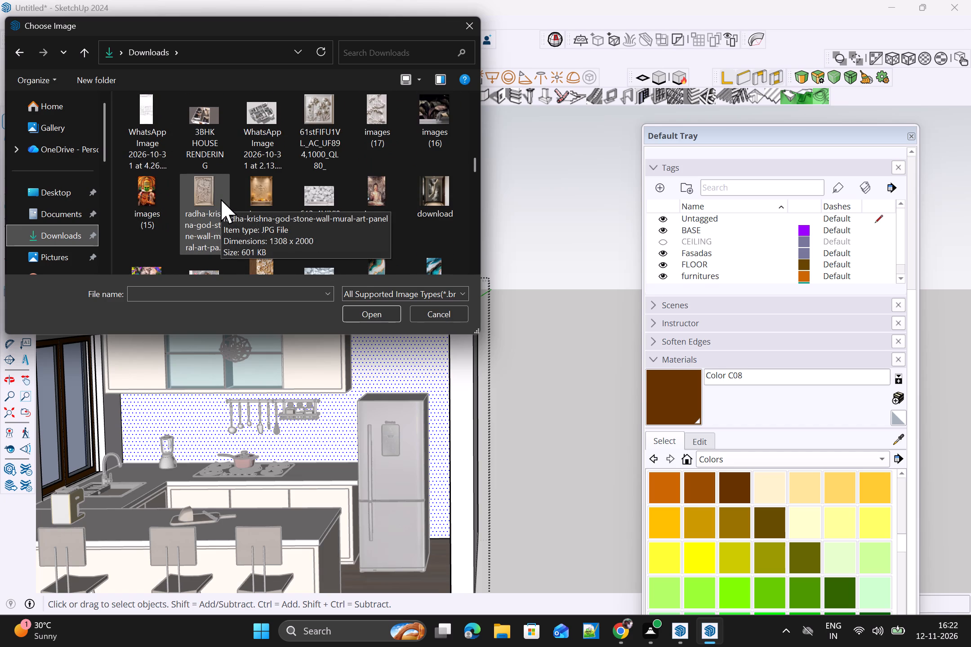
scroll(221, 199, down, 1)
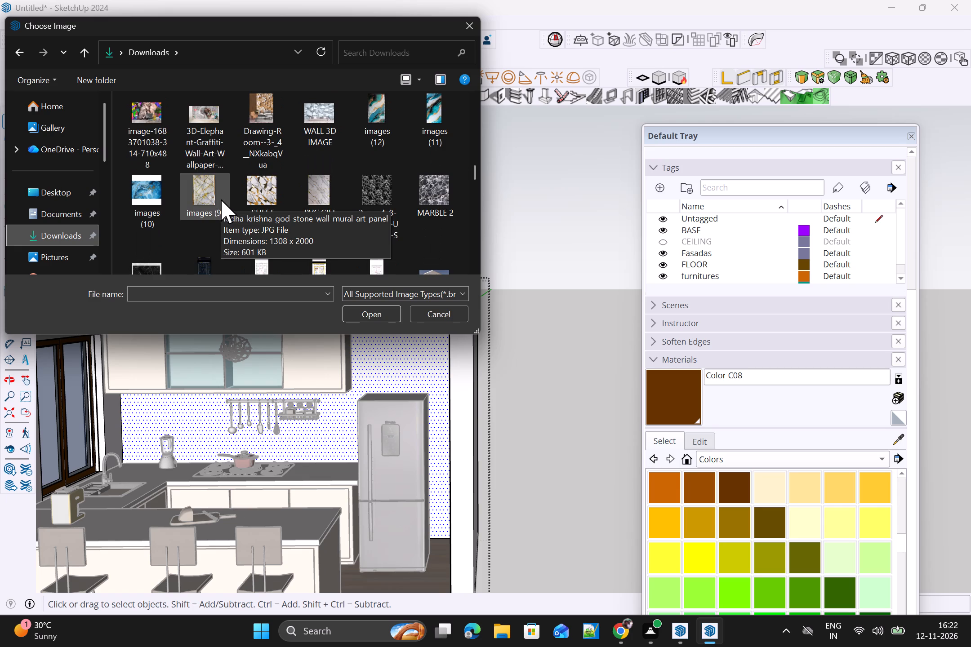
scroll(221, 199, up, 1)
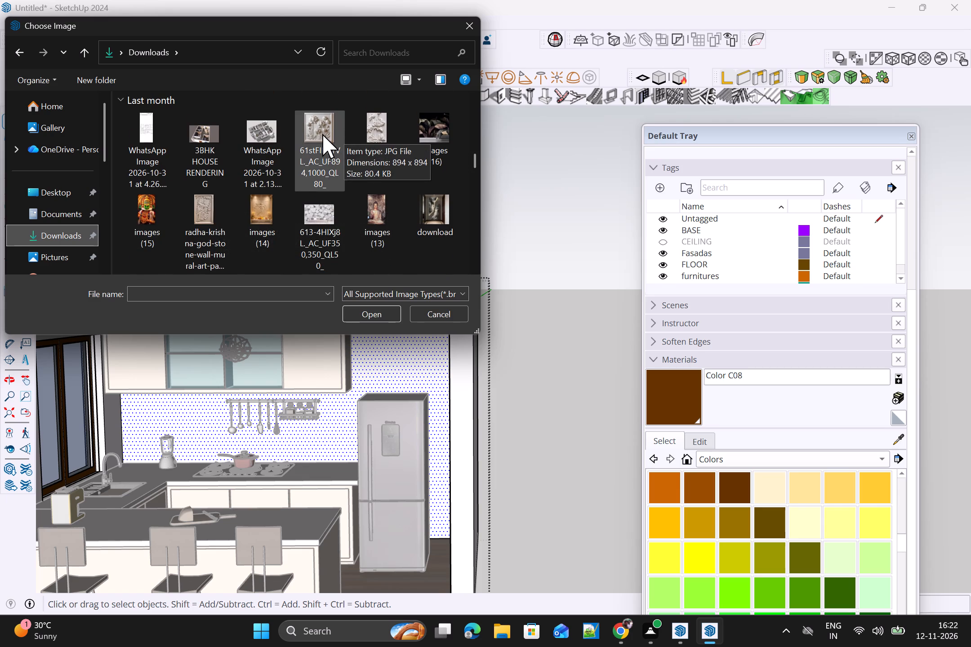
click(322, 134)
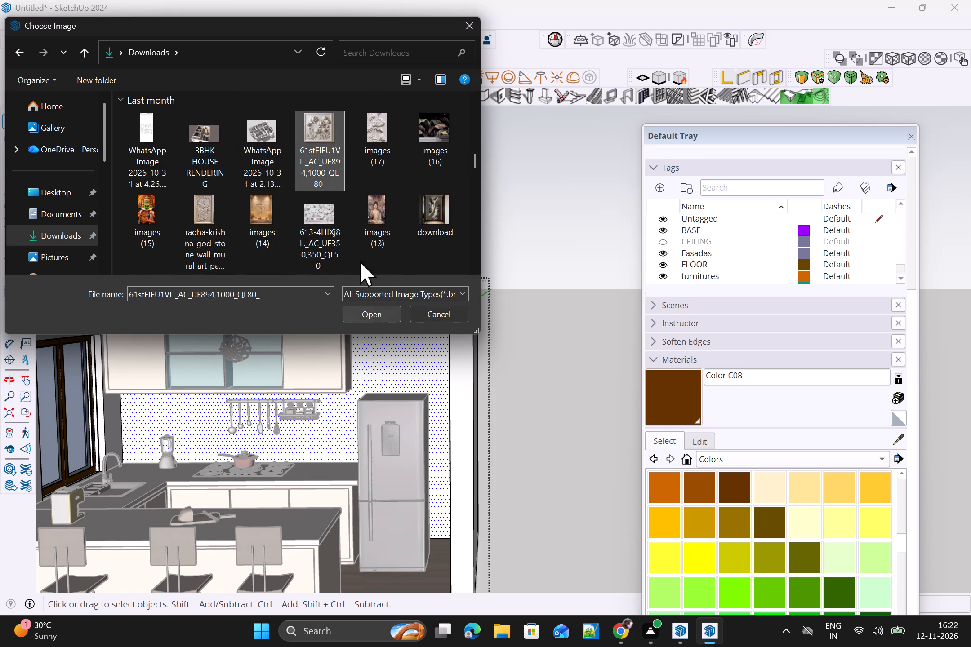
scroll(338, 173, down, 1)
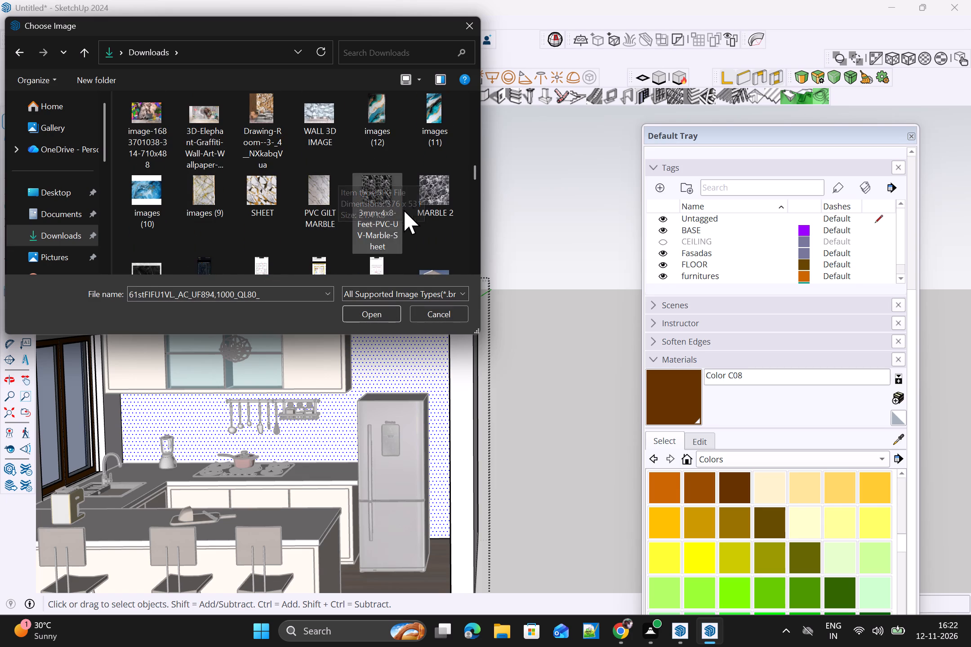
scroll(411, 207, down, 1)
scroll(411, 207, up, 1)
scroll(411, 207, down, 1)
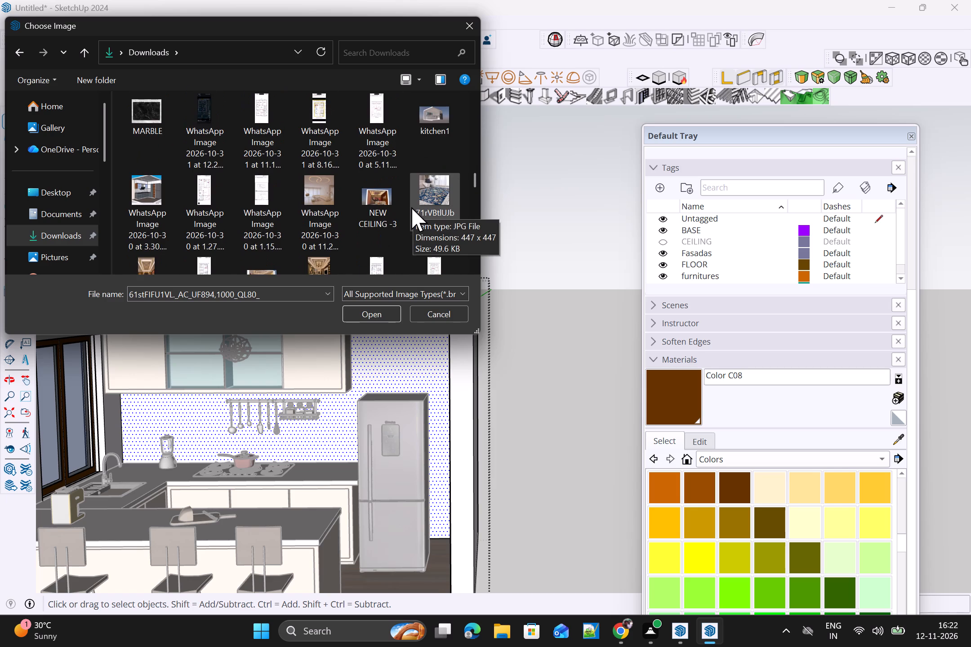
scroll(411, 207, down, 1)
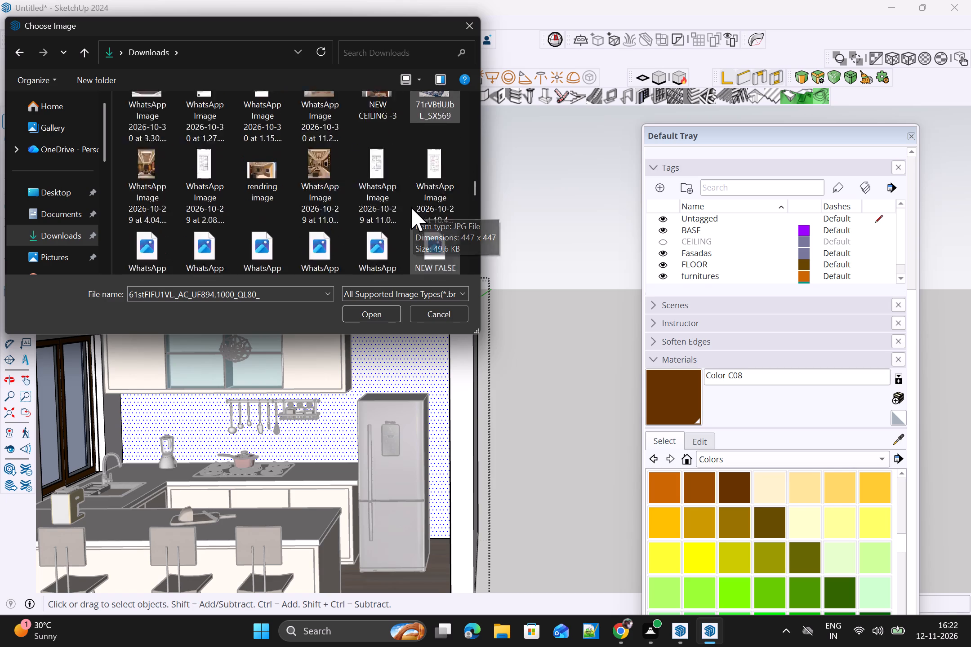
scroll(411, 207, down, 1)
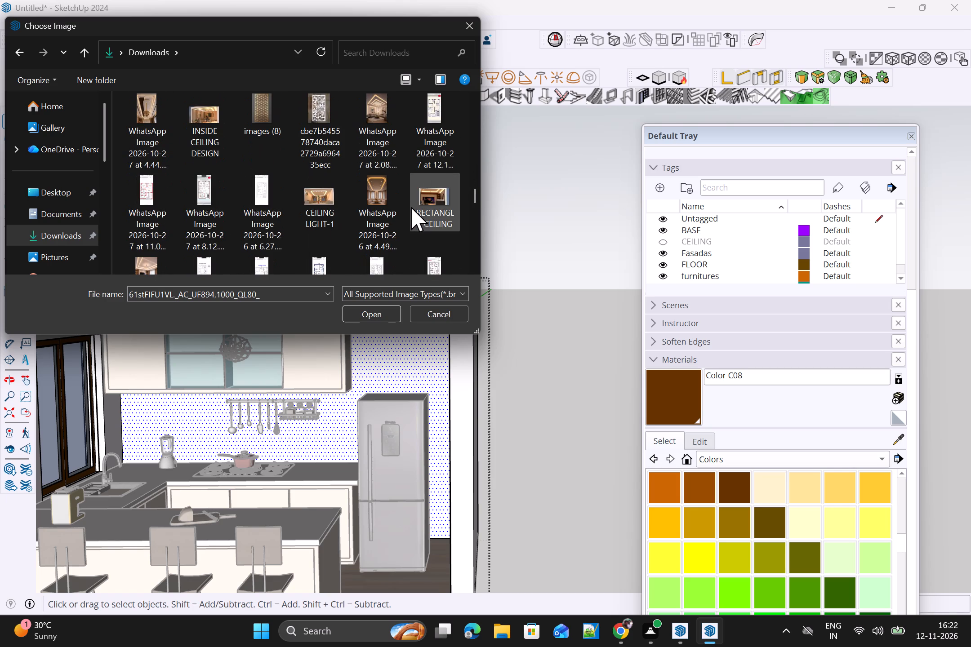
scroll(411, 207, up, 2)
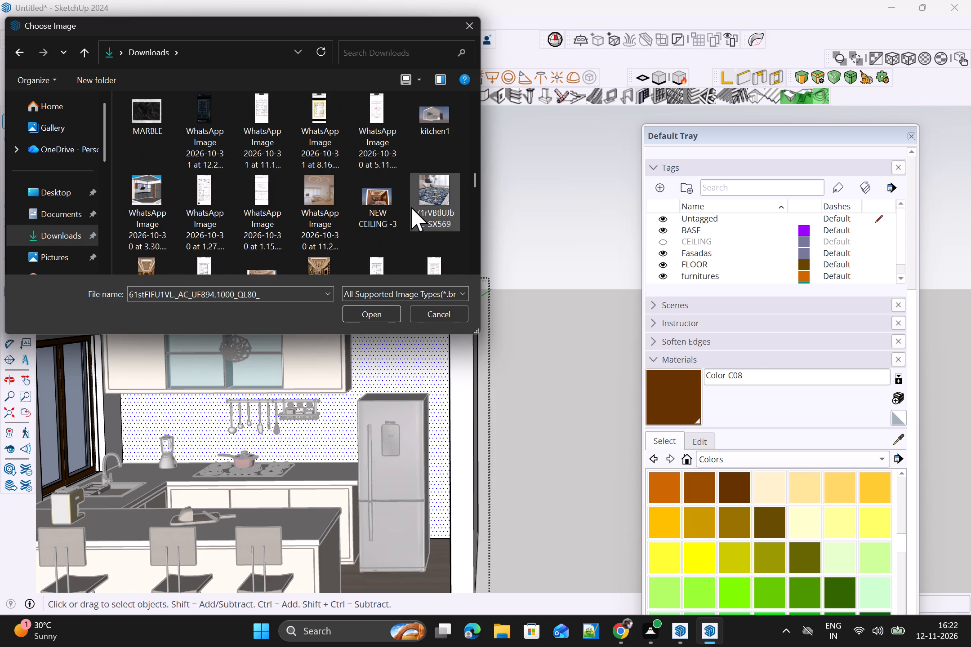
scroll(411, 207, up, 1)
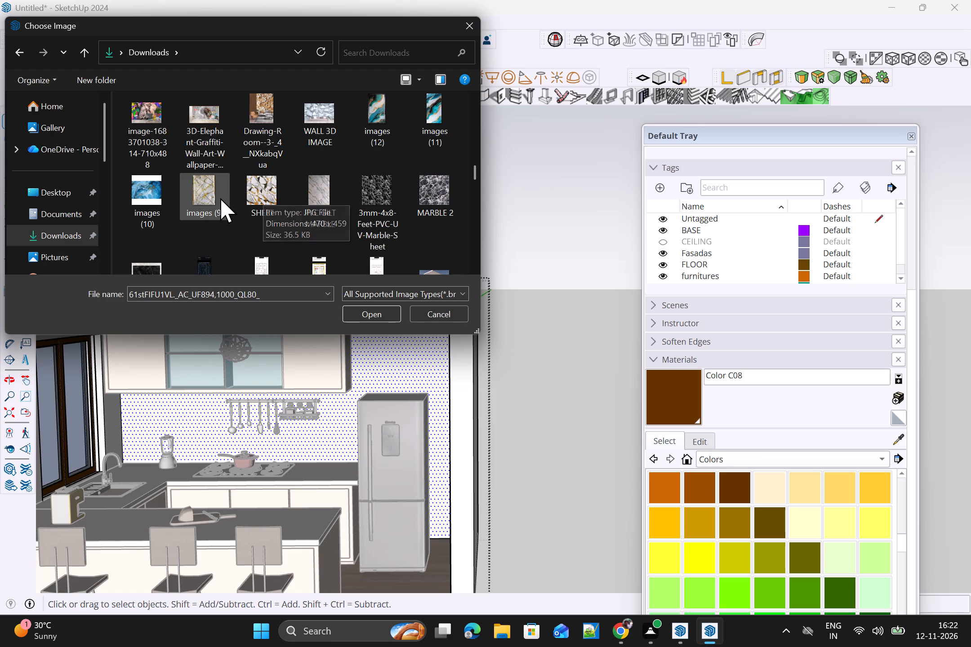
Create the material from the white-and-gold marble image images (9) and paint the back wall's inner face with it.
click(202, 199)
click(347, 317)
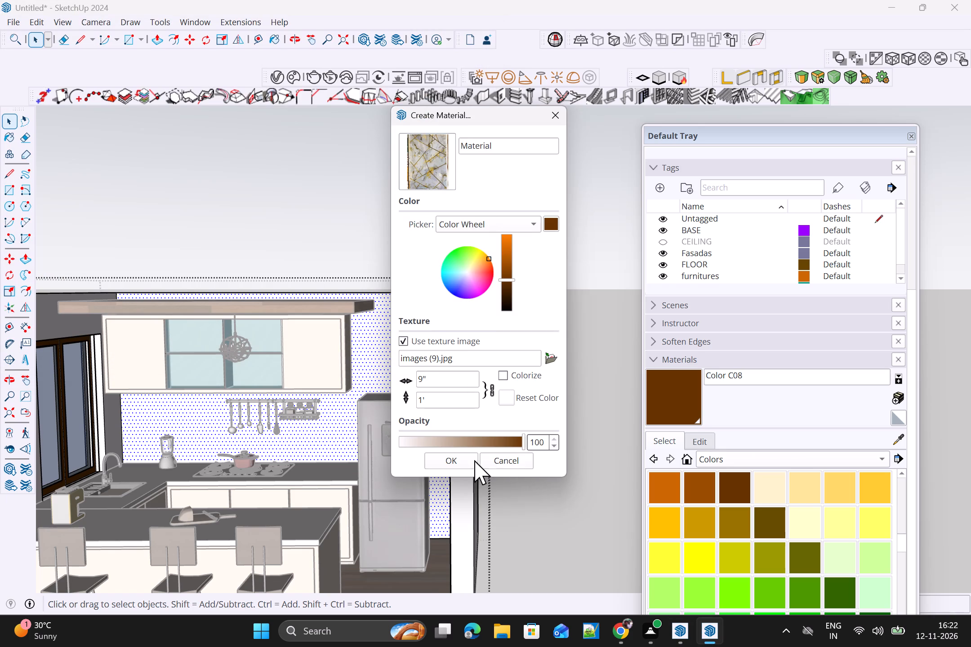
click(463, 461)
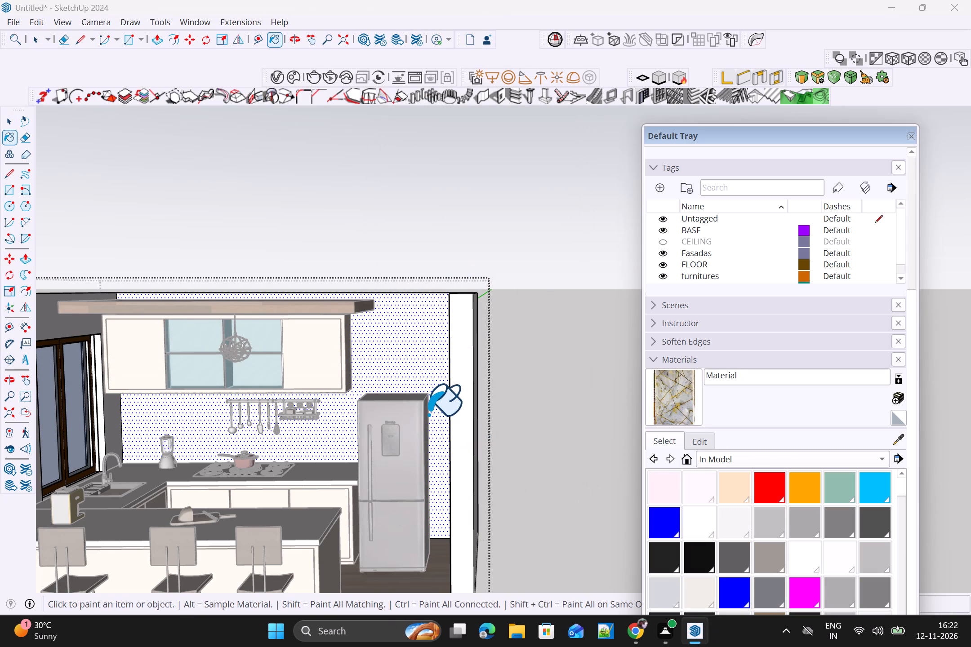
click(416, 359)
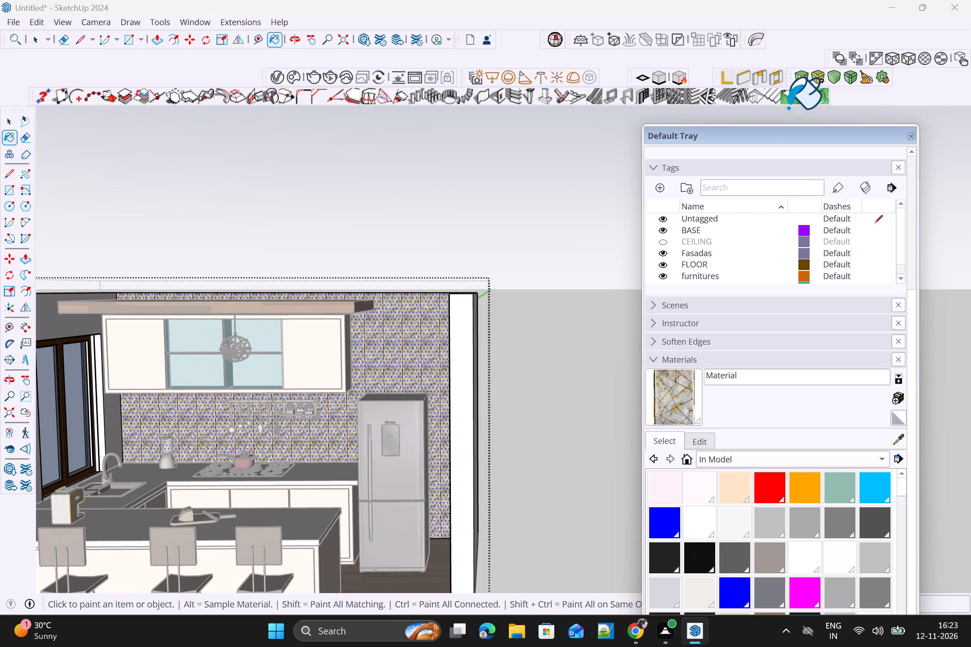
Fit the marble texture to the back wall with a cubic projection scaled to its bounding box, and leave the wall group.
key(space)
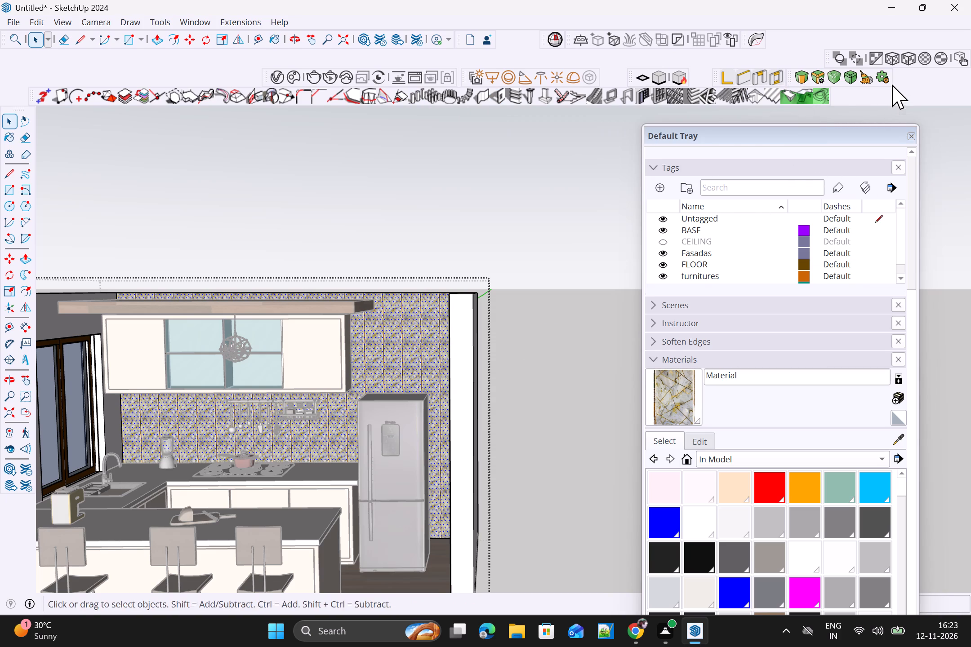
click(907, 65)
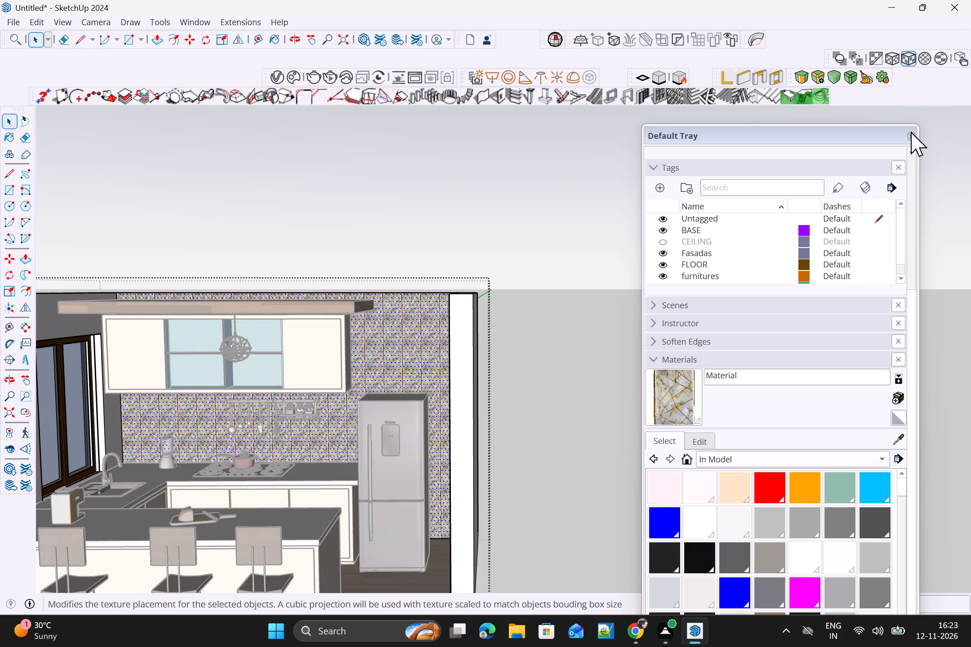
click(911, 133)
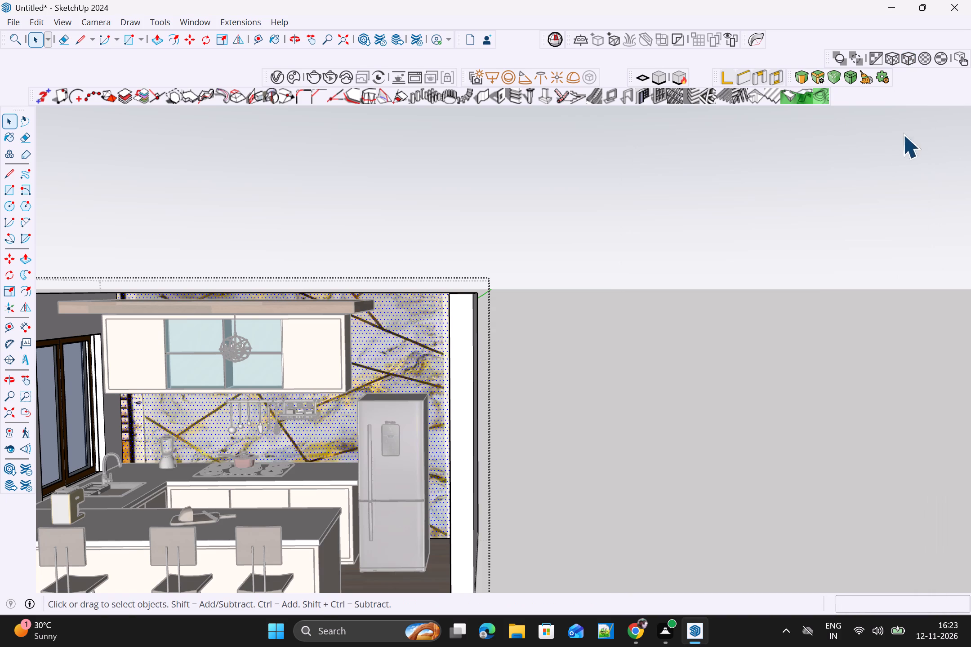
click(683, 238)
Examine the marble-textured back wall and the whole kitchen from several angles.
scroll(685, 252, down, 2)
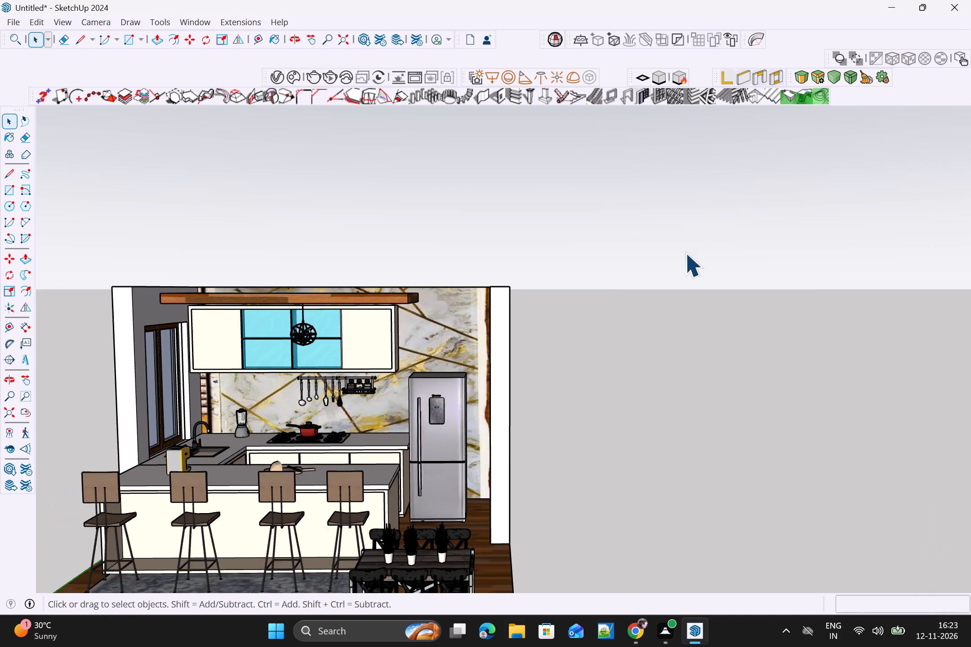
scroll(685, 253, down, 2)
middle_drag(712, 275, 616, 311)
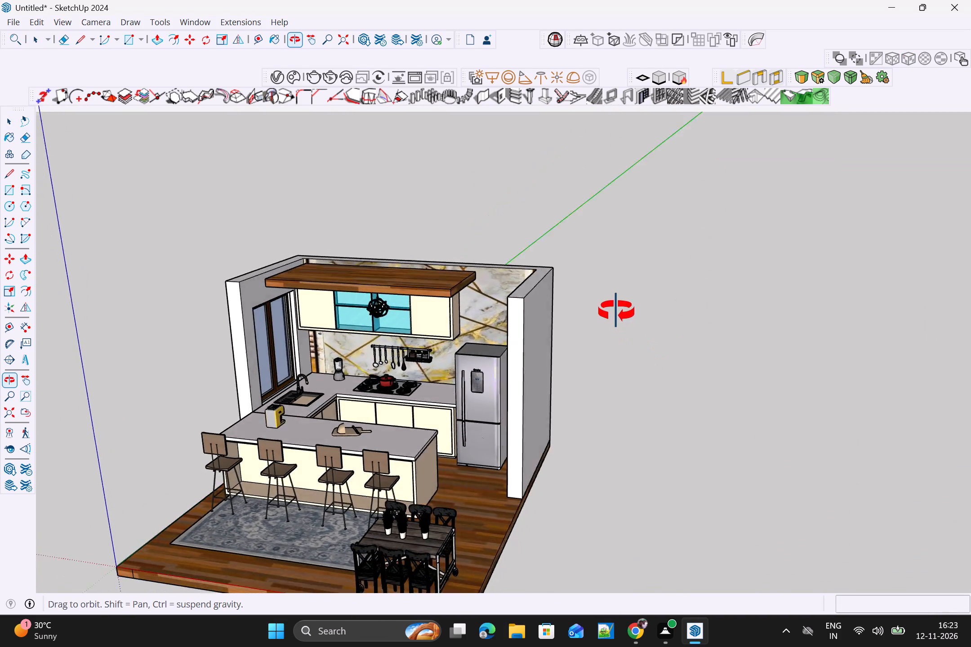
middle_drag(616, 311, 751, 293)
scroll(690, 342, up, 1)
scroll(544, 355, up, 2)
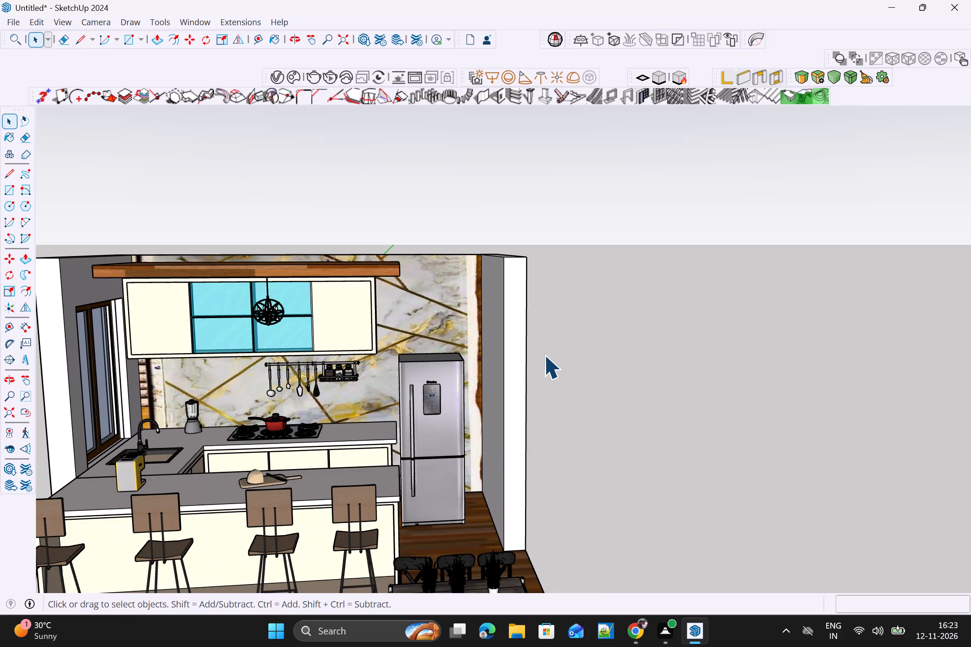
middle_drag(540, 357, 750, 386)
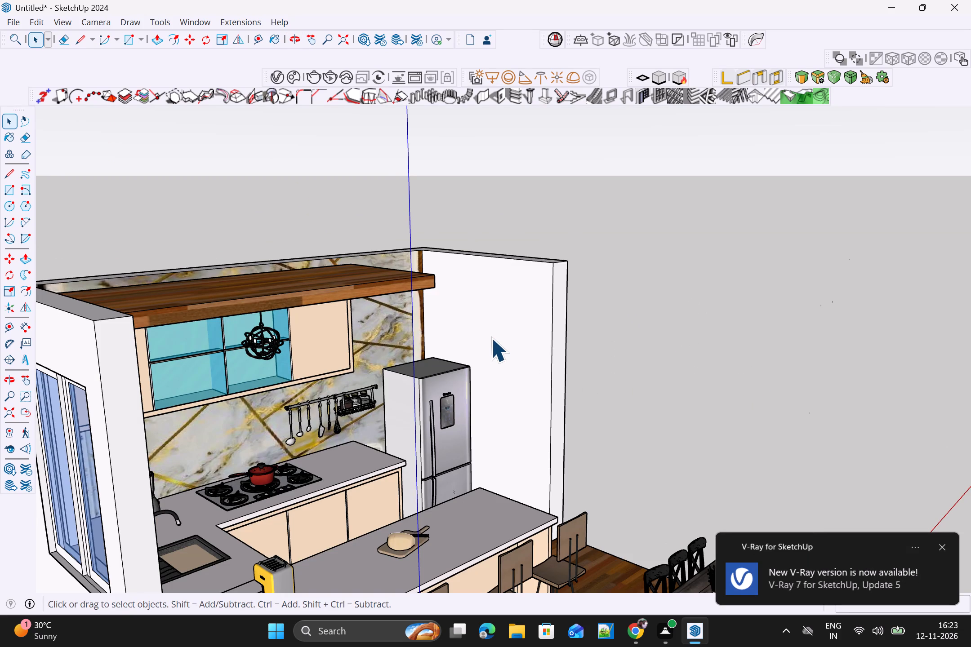
scroll(491, 336, down, 2)
middle_drag(632, 368, 230, 379)
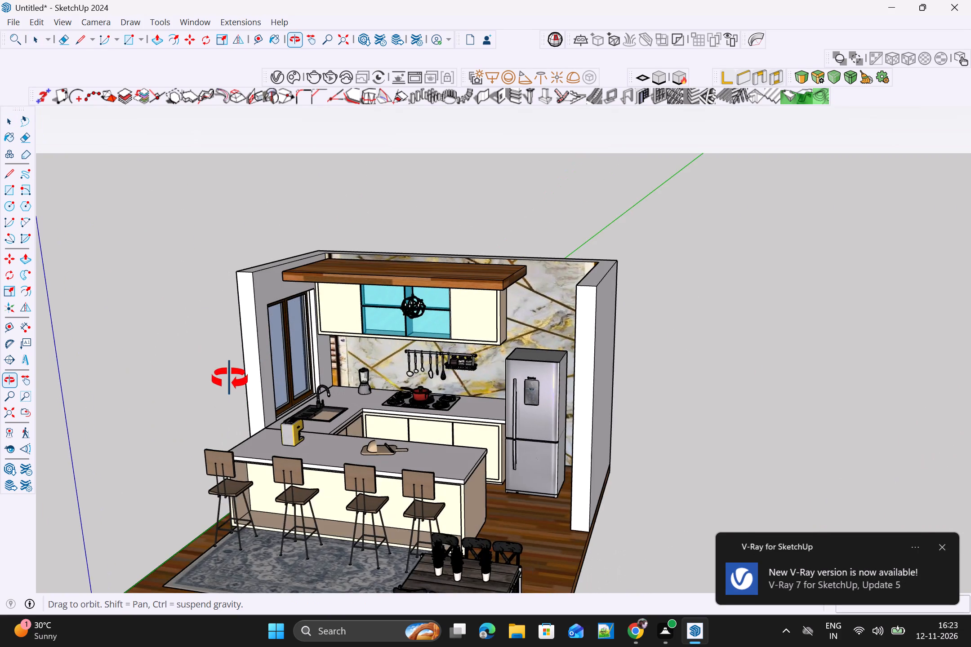
middle_drag(230, 379, 206, 377)
Open the wall group and paint the window wall's inner face with the white-and-gold marble material.
scroll(317, 334, up, 2)
middle_drag(330, 306, 291, 284)
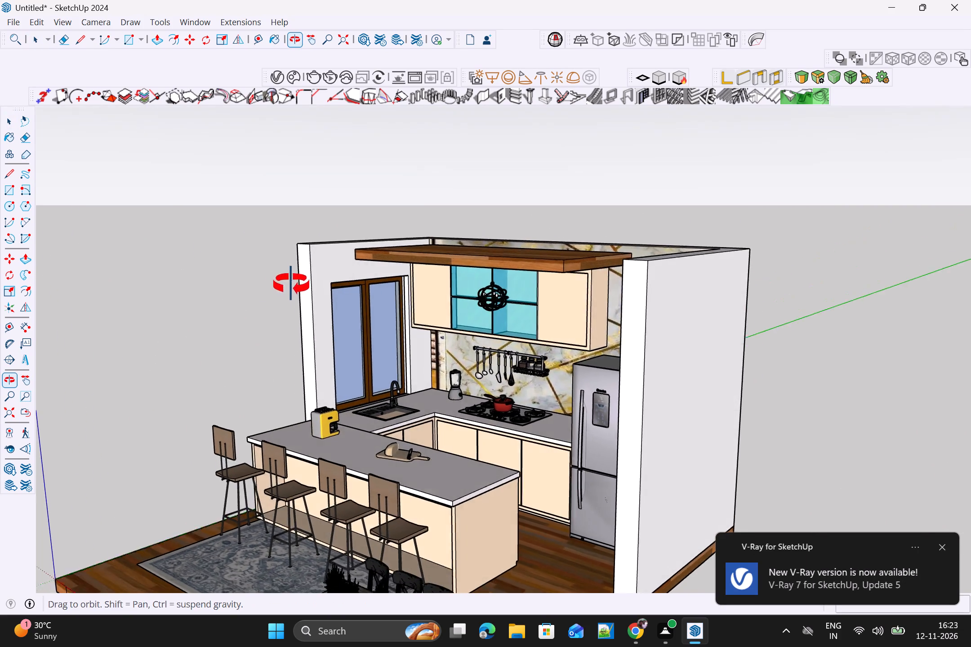
middle_drag(291, 284, 286, 282)
scroll(301, 279, up, 3)
triple_click(353, 263)
double_click(353, 263)
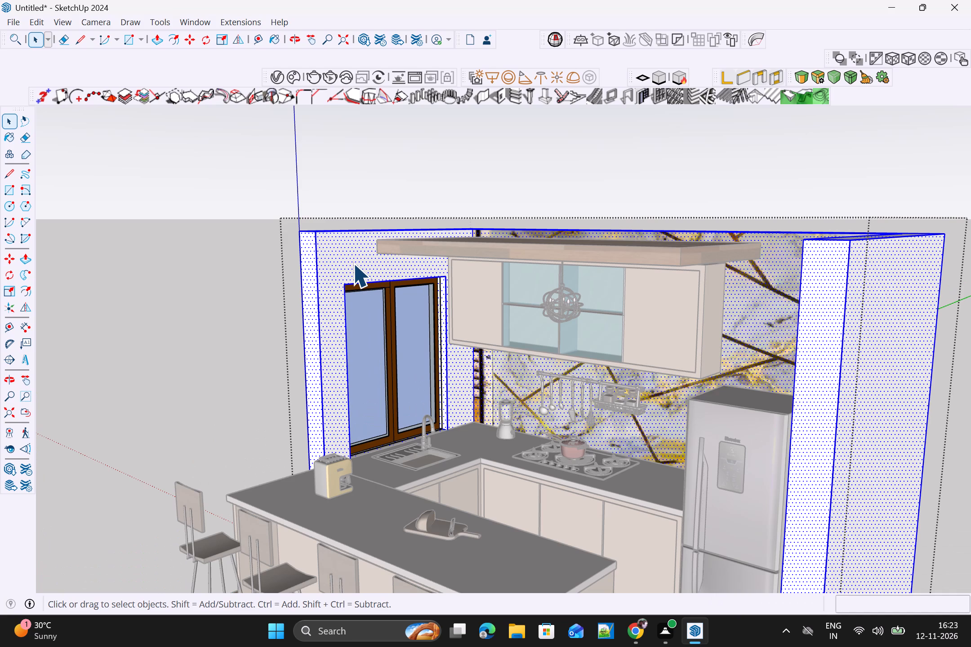
click(353, 263)
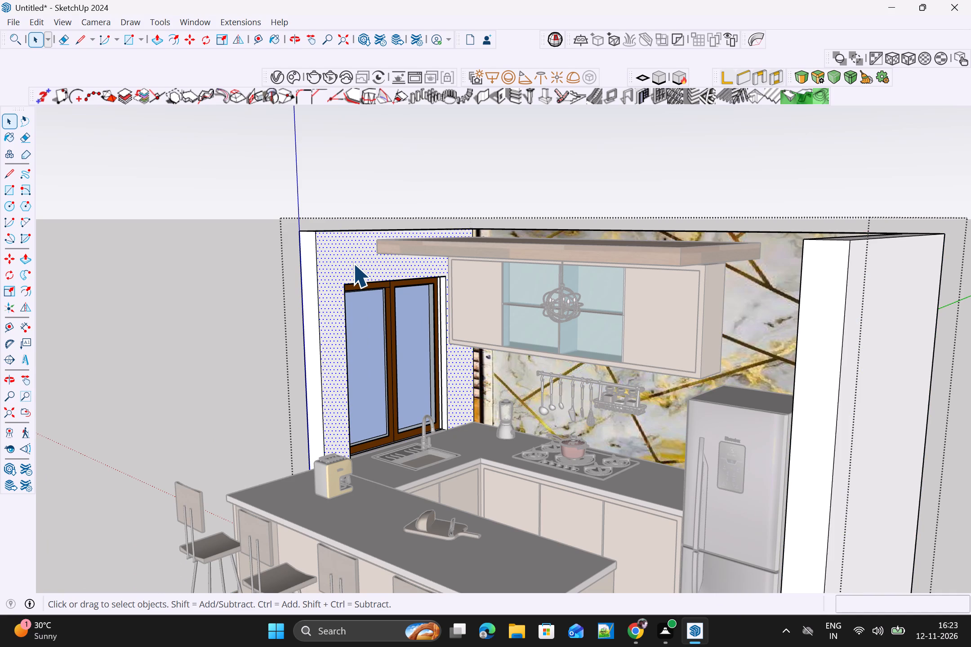
key(b)
click(347, 280)
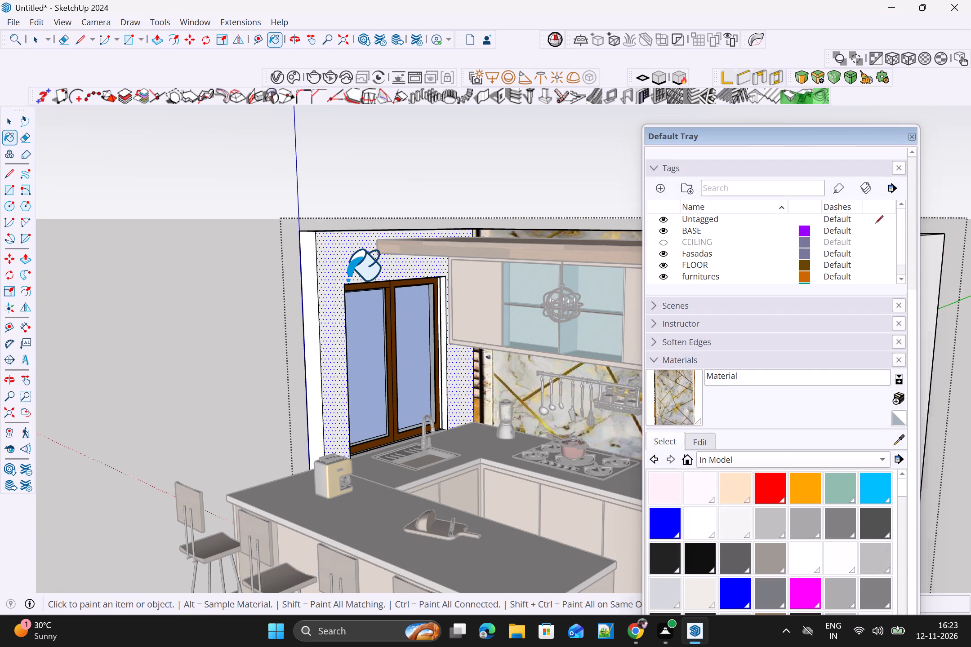
Paint the inner face of the wall beside the refrigerator with the same marble material, and leave the wall group.
scroll(347, 281, down, 3)
middle_drag(348, 353, 806, 439)
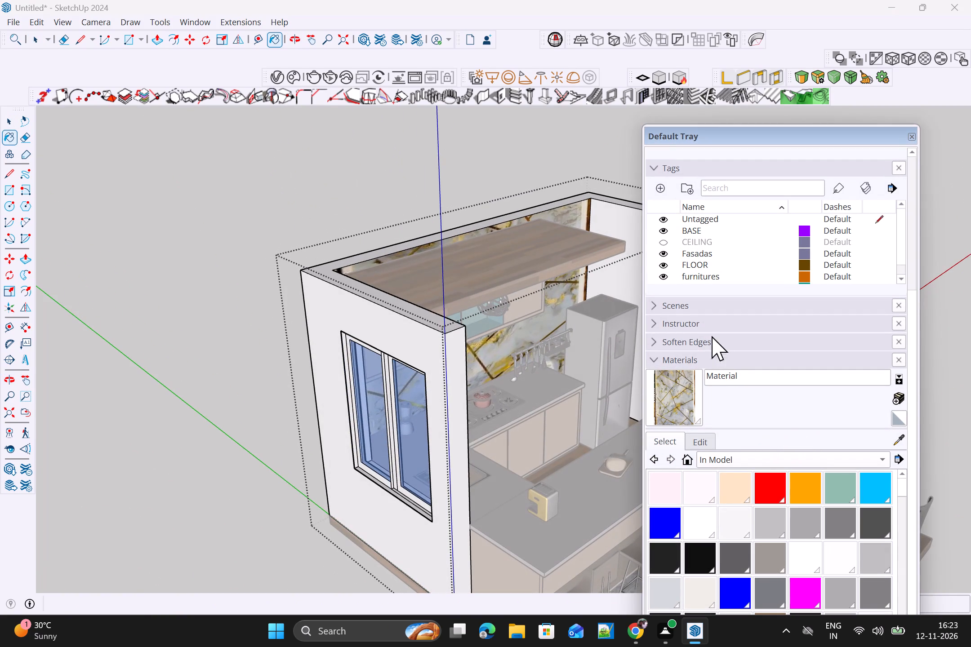
click(627, 244)
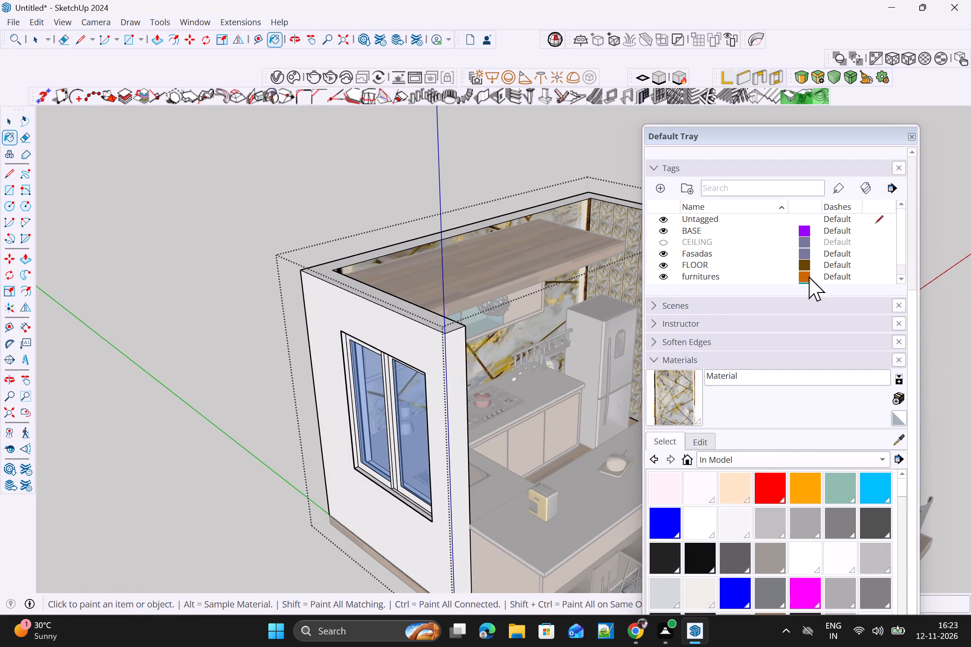
key(space)
click(910, 138)
scroll(834, 309, down, 1)
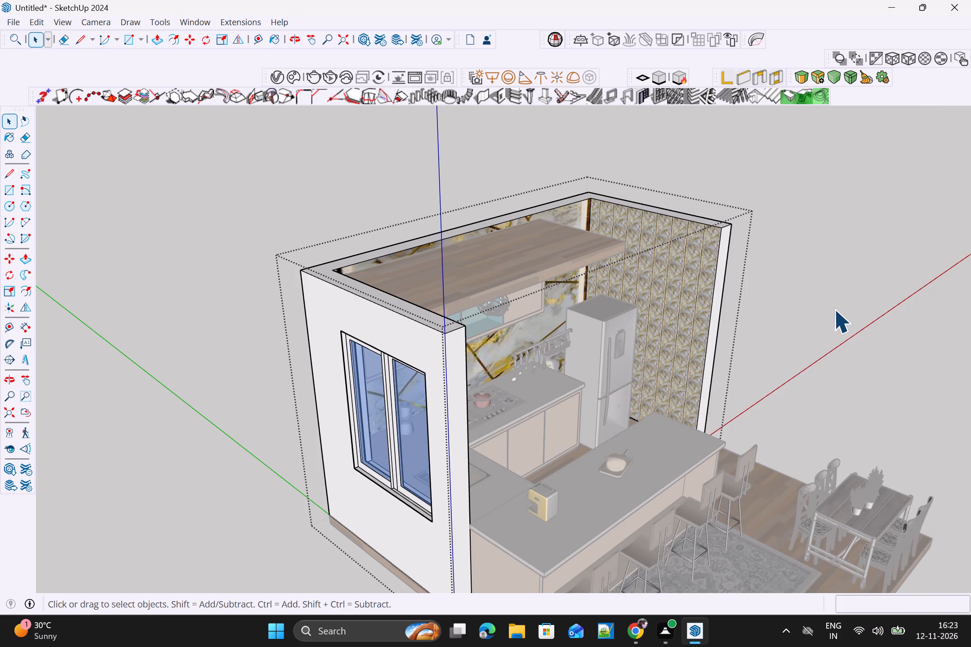
click(847, 307)
Reopen the wall group and fit the marble texture to the refrigerator-side wall face with a cubic projection scaled to its bounding box.
scroll(837, 311, up, 1)
middle_drag(837, 311, 592, 302)
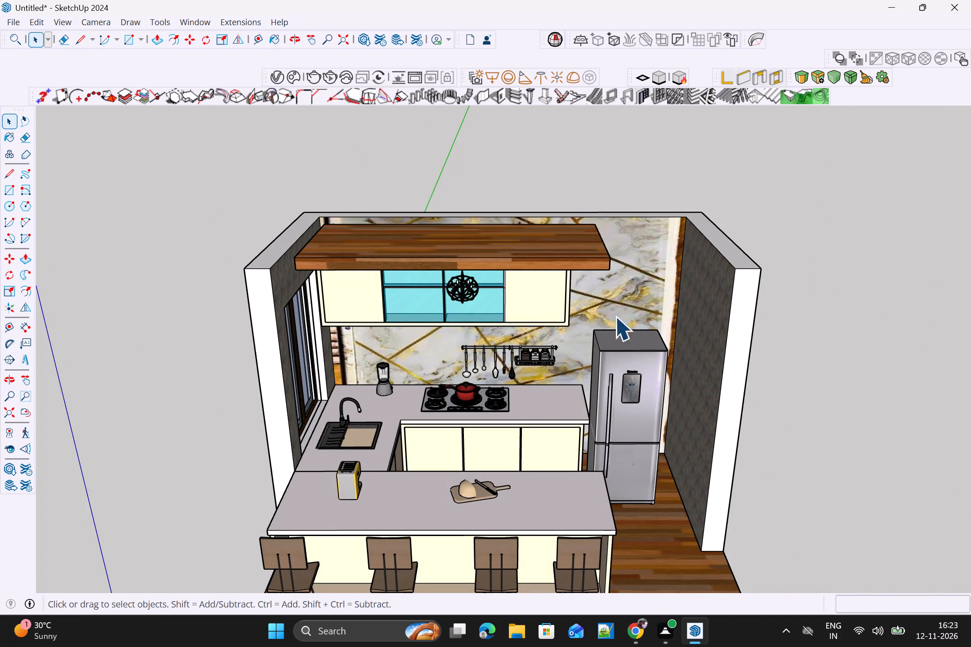
scroll(792, 344, down, 2)
middle_drag(770, 379, 970, 365)
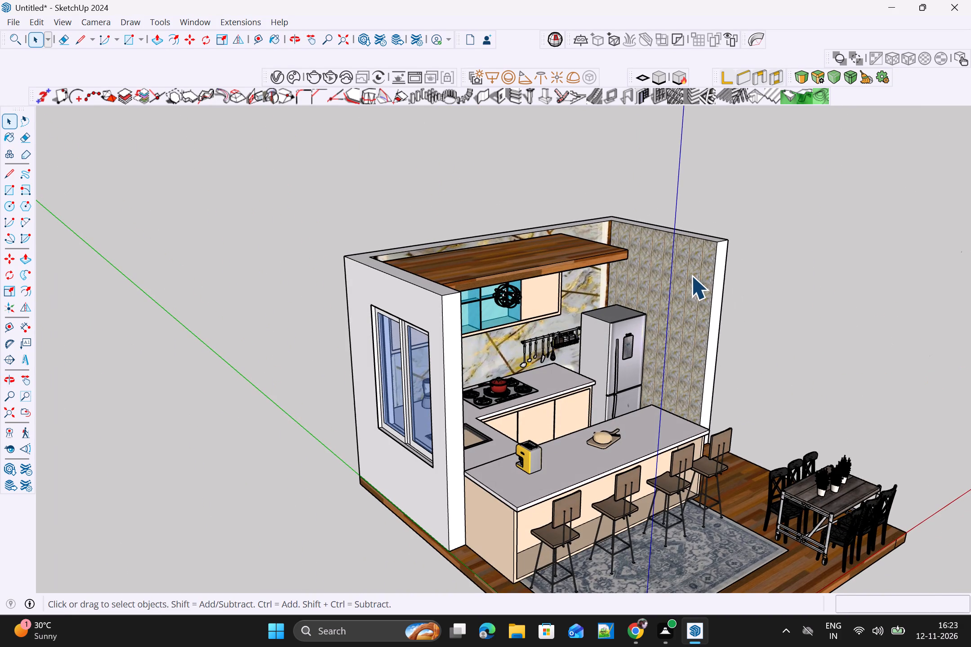
click(690, 275)
double_click(647, 282)
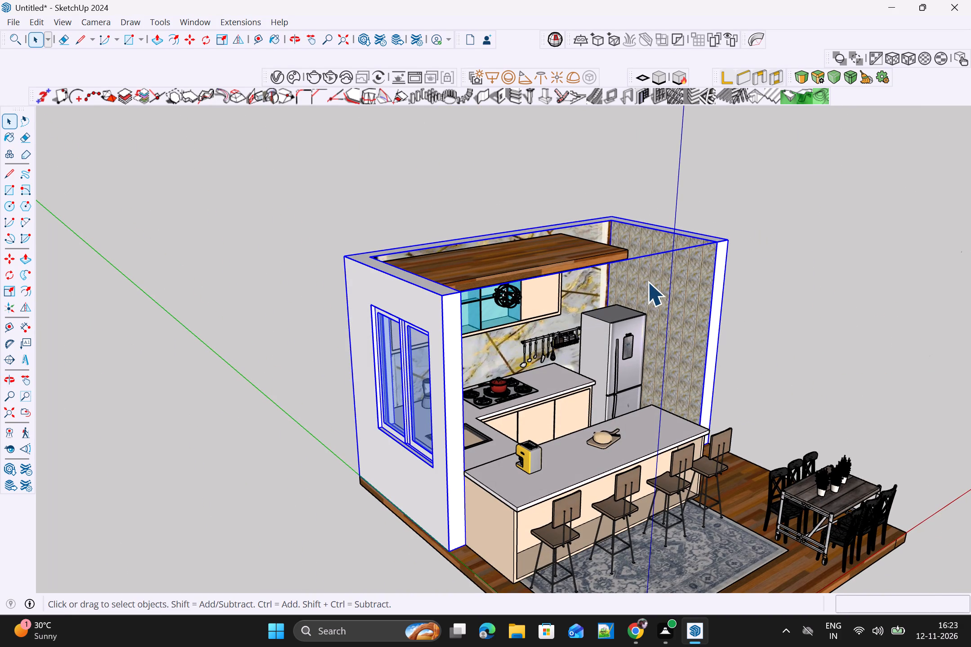
click(647, 282)
click(657, 277)
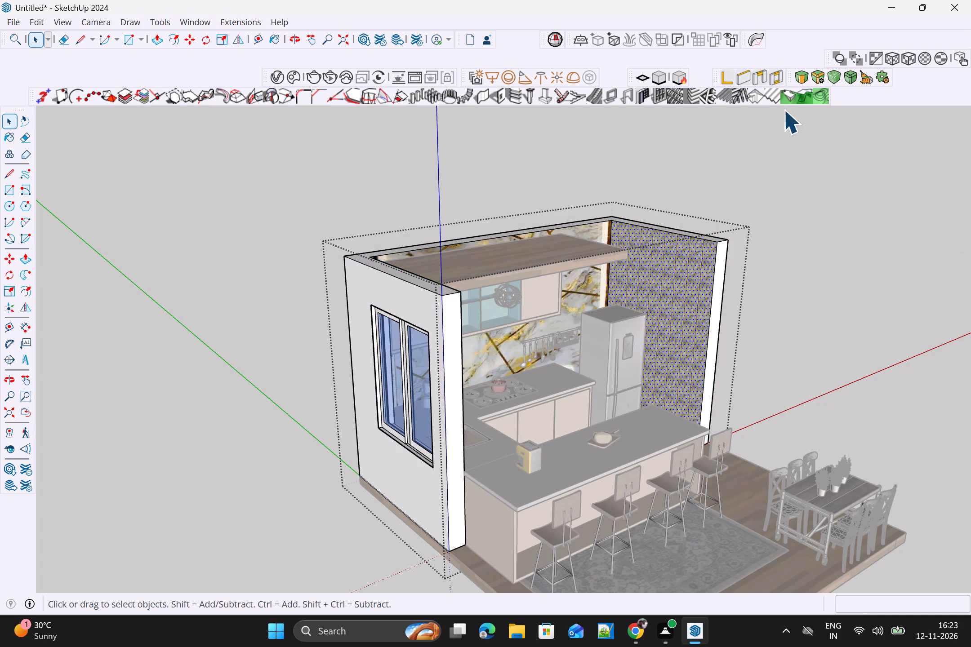
click(908, 60)
Fit the marble texture to the window wall's inner face with the same bounding-box cubic projection, and leave the wall group.
scroll(692, 351, down, 2)
middle_drag(870, 363, 310, 382)
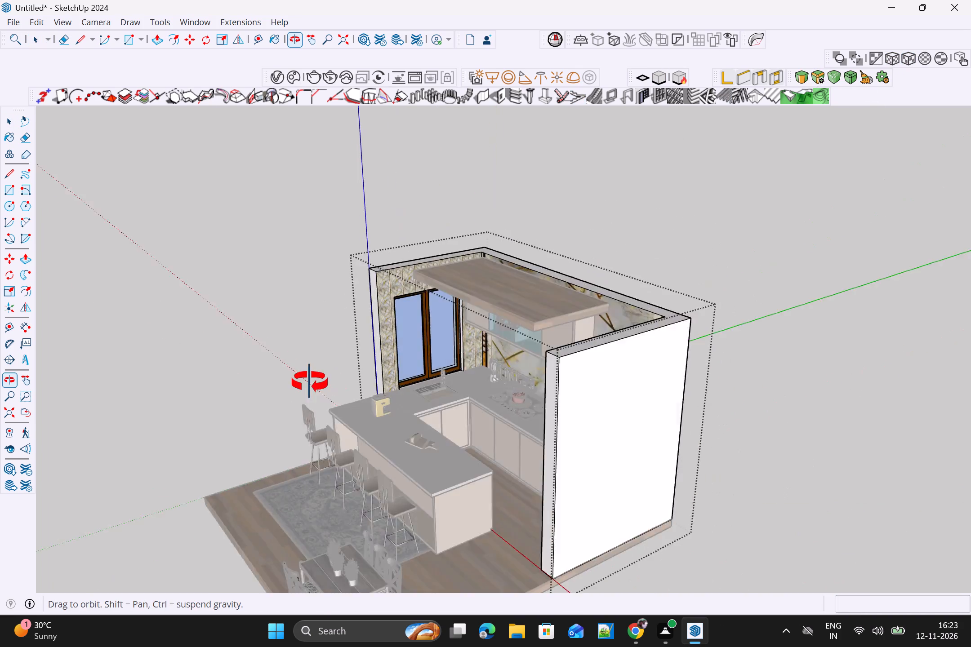
middle_drag(310, 382, 324, 355)
click(410, 279)
scroll(410, 280, up, 5)
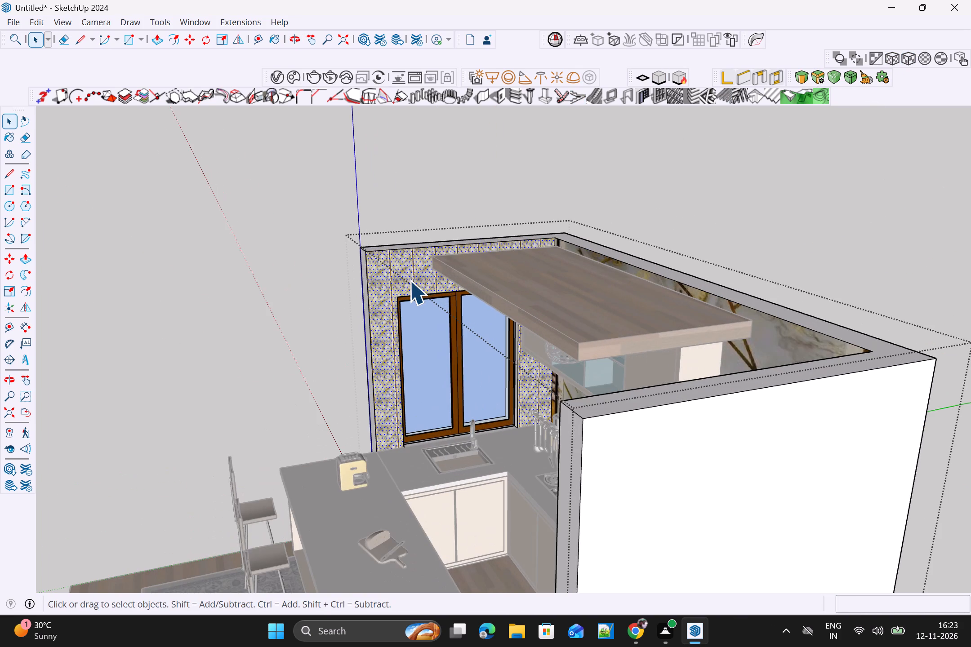
click(908, 61)
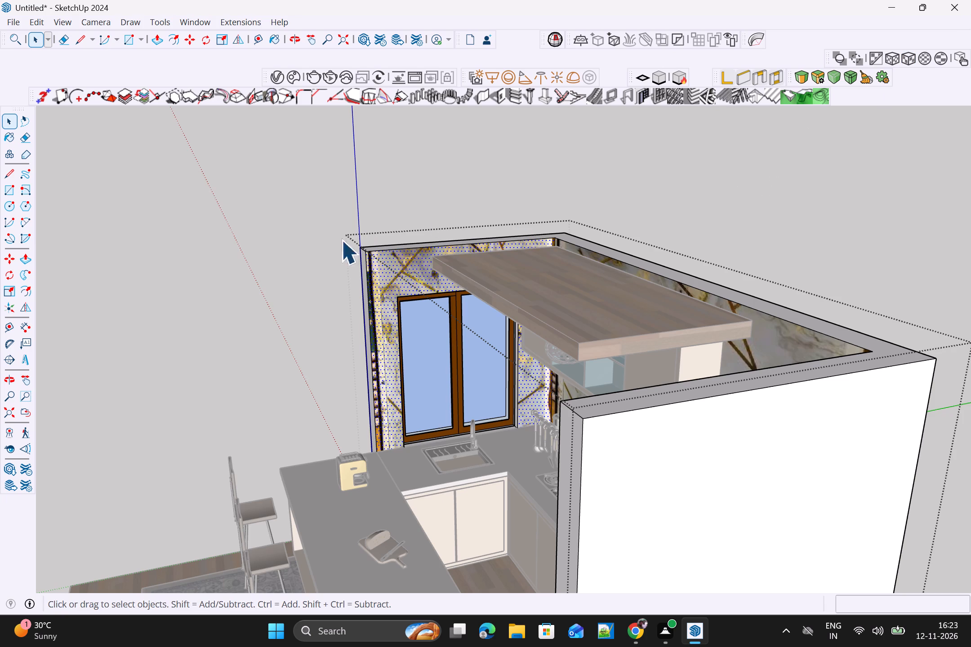
click(316, 244)
key(space)
click(316, 244)
Examine the three marble-clad walls and the whole kitchen from several angles and distances.
scroll(318, 244, down, 3)
middle_drag(309, 285, 481, 293)
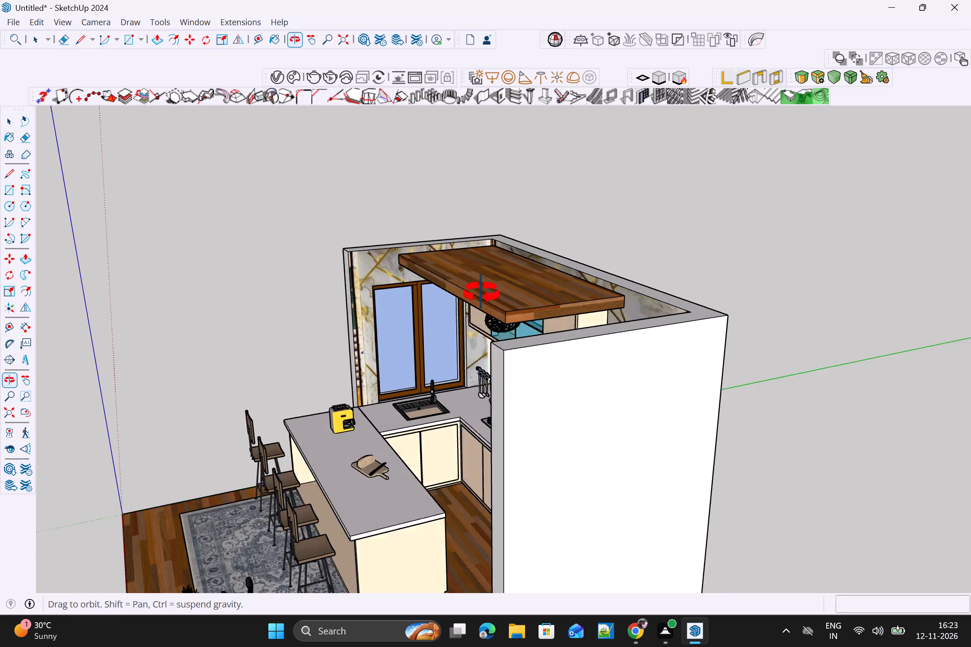
middle_drag(481, 293, 634, 256)
scroll(643, 285, up, 3)
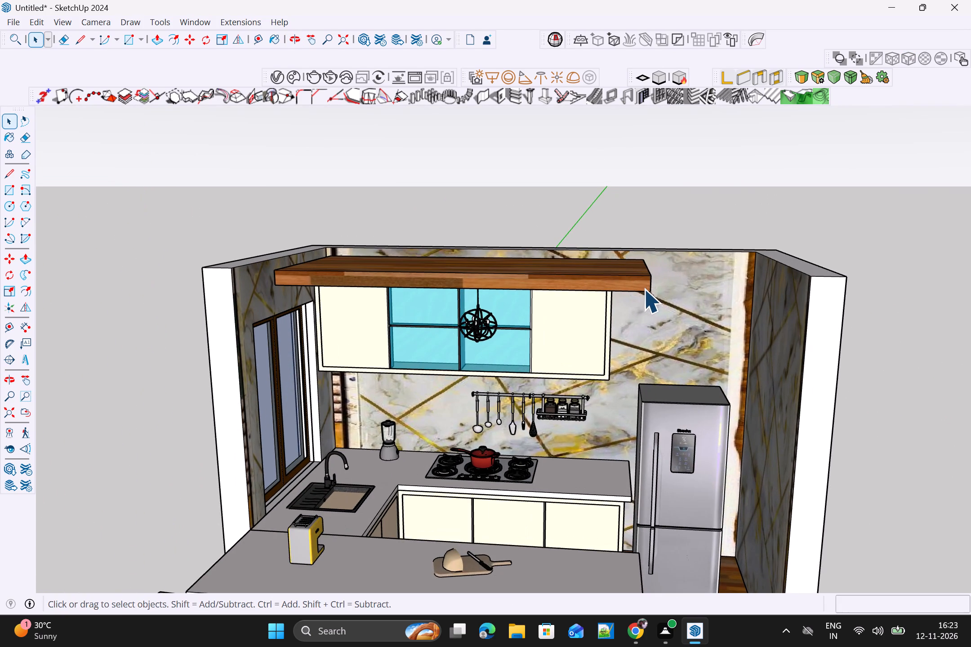
middle_drag(659, 297, 668, 266)
middle_drag(671, 249, 609, 304)
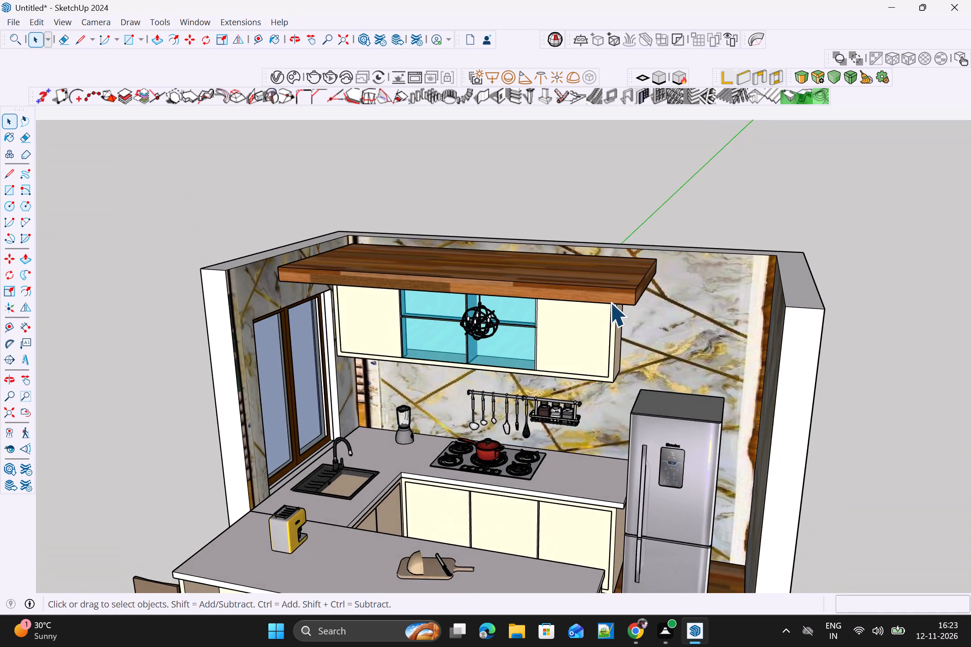
scroll(610, 304, down, 5)
click(814, 405)
scroll(815, 405, down, 2)
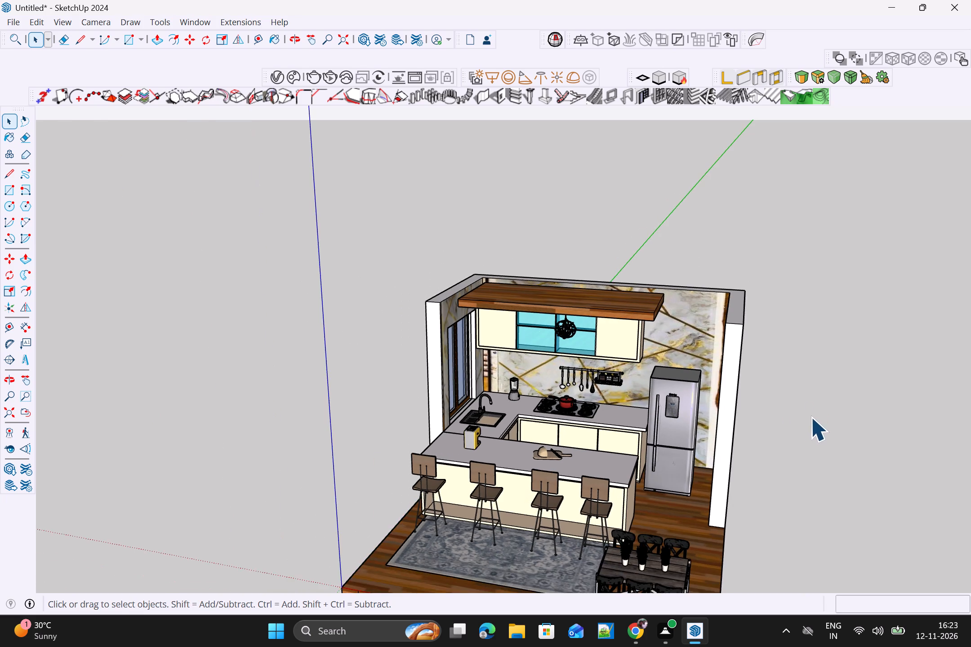
middle_drag(810, 421, 762, 494)
scroll(762, 494, up, 2)
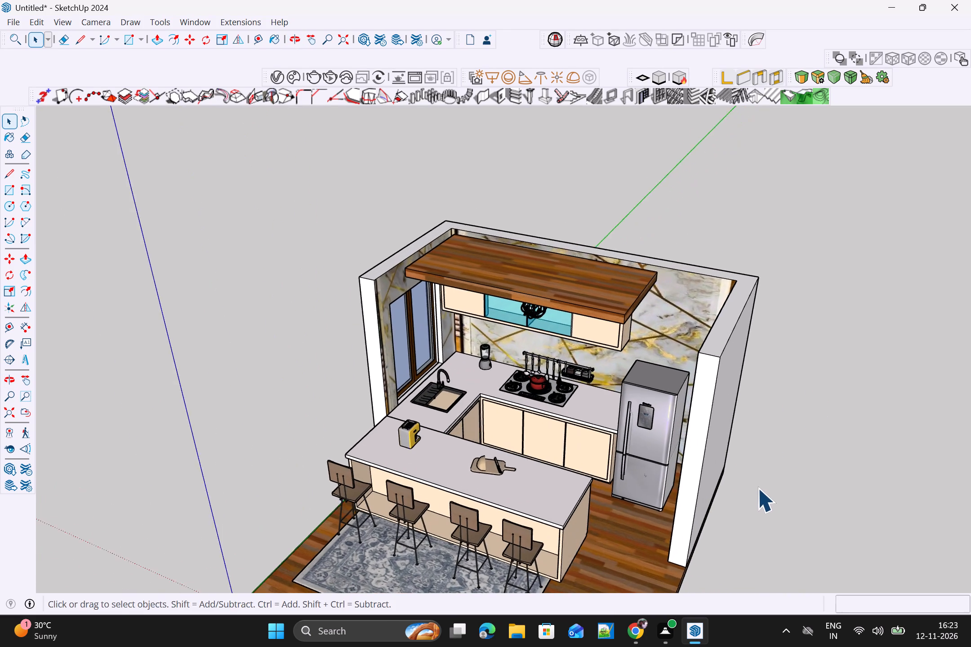
scroll(757, 488, up, 1)
middle_drag(755, 485, 784, 400)
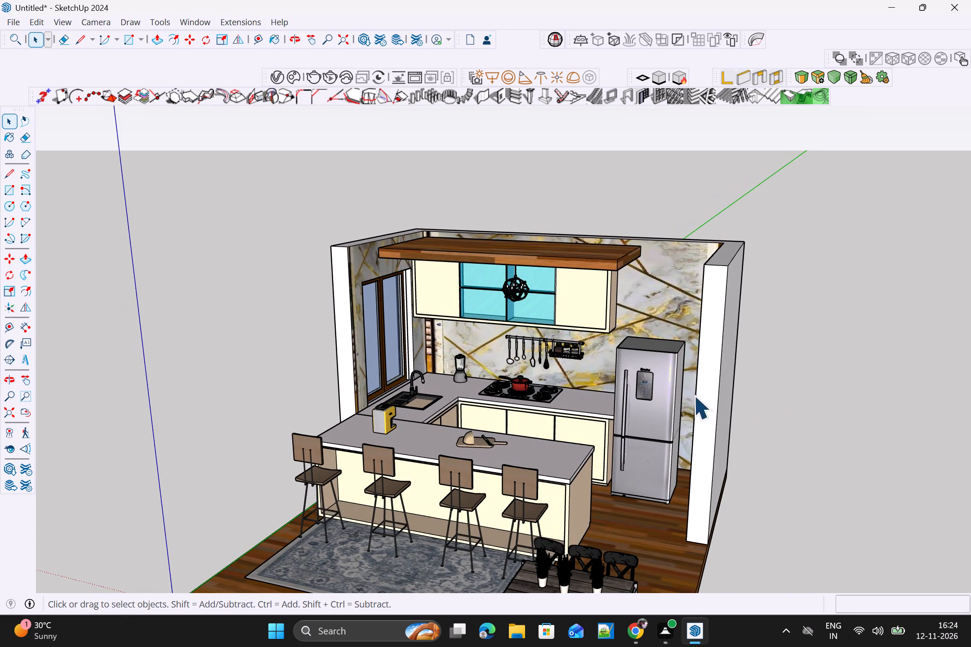
scroll(604, 388, up, 2)
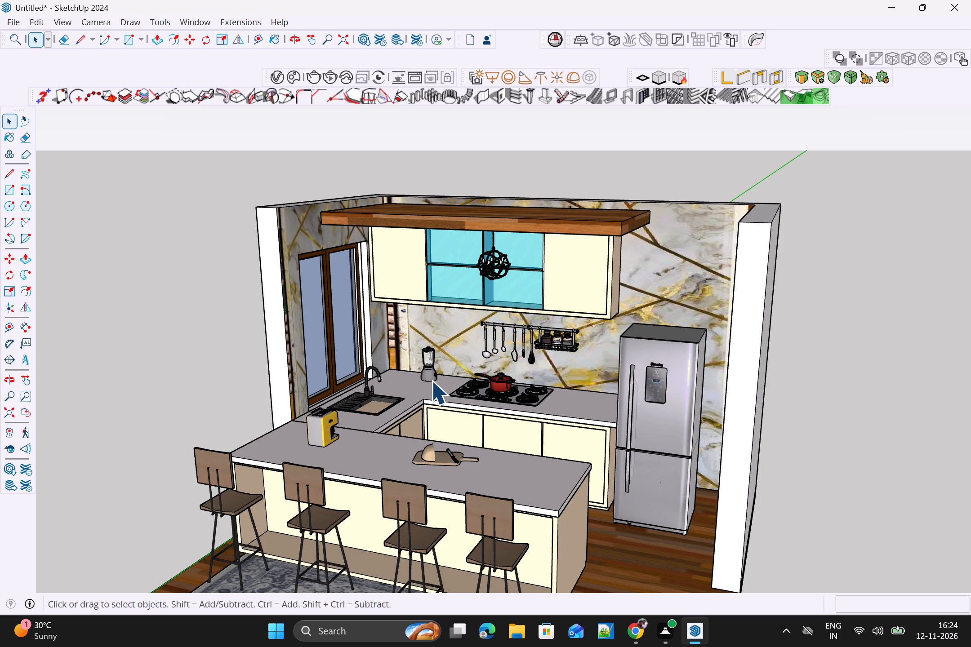
scroll(431, 381, up, 2)
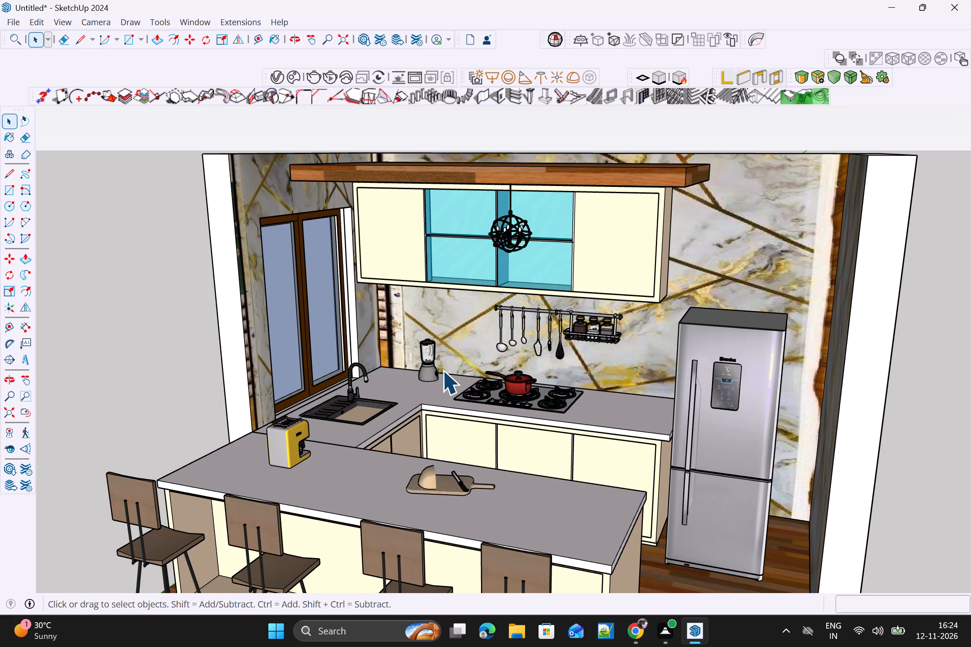
Open the 3D Warehouse and search its models for FOORTS.
click(199, 21)
click(221, 133)
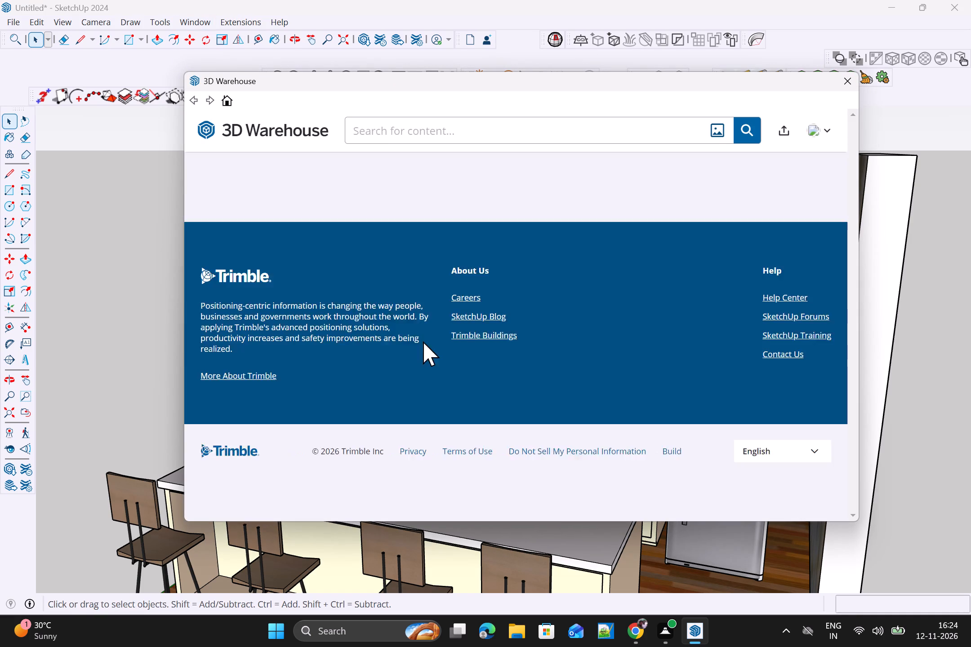
click(691, 131)
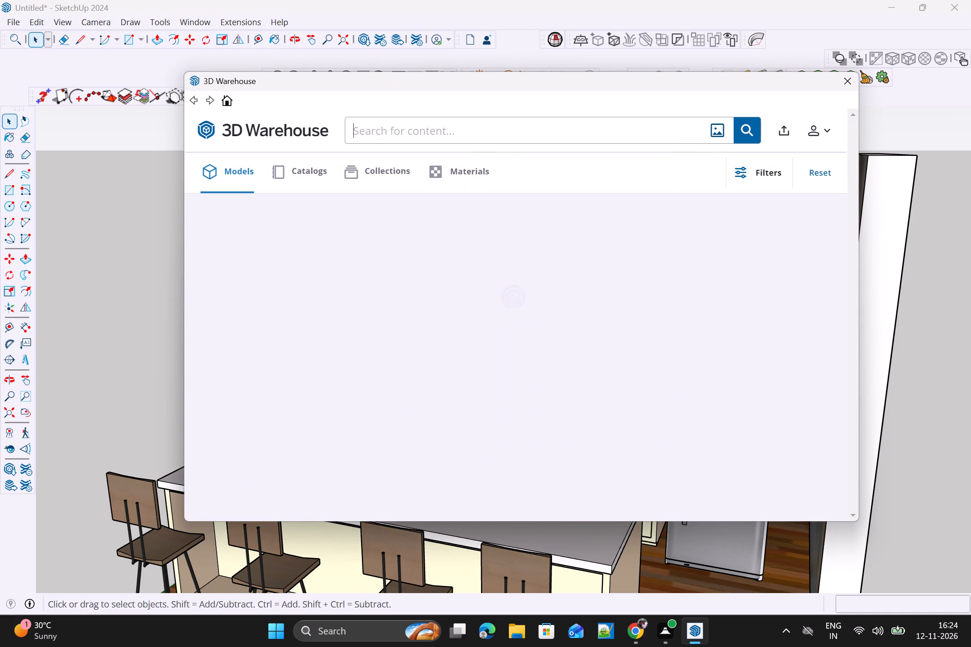
click(628, 133)
text(FOORTS)
key(Return)
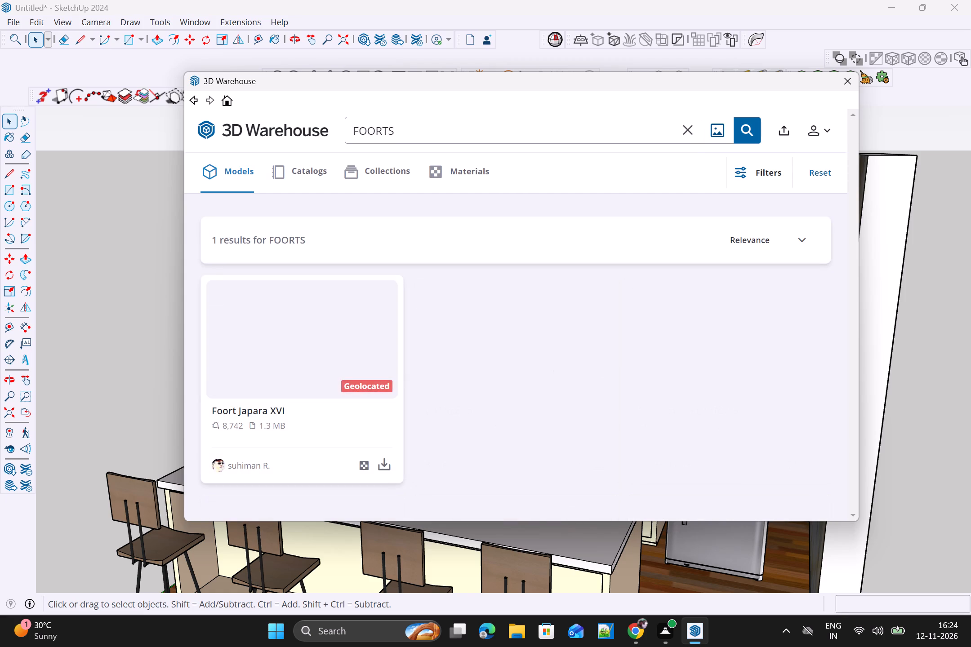
Search the 3D Warehouse models for FOORT.
click(510, 134)
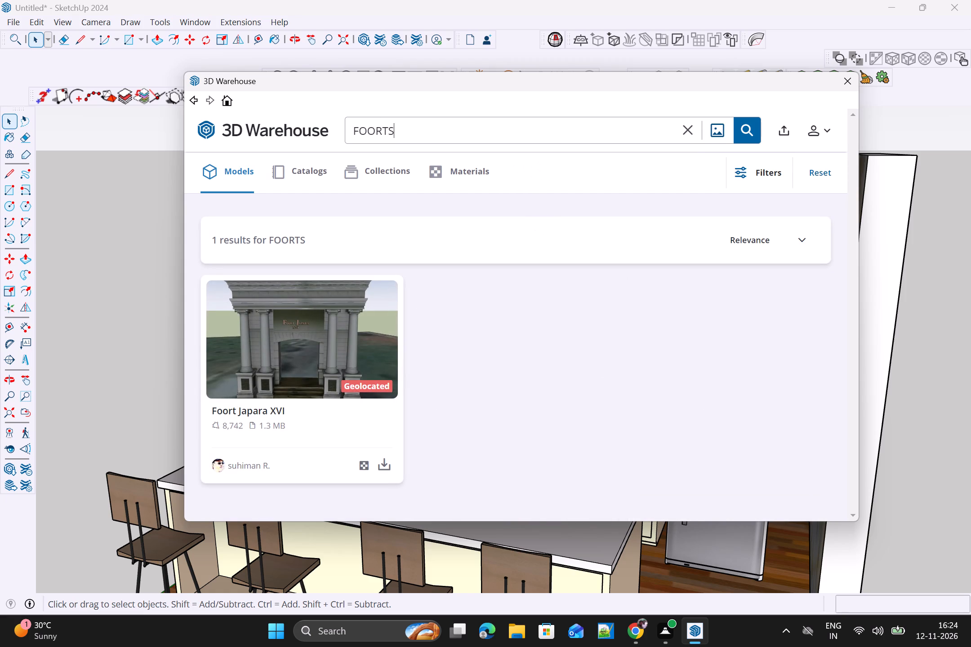
key(BackSpace)
key(BackSpace)
key(t)
key(Return)
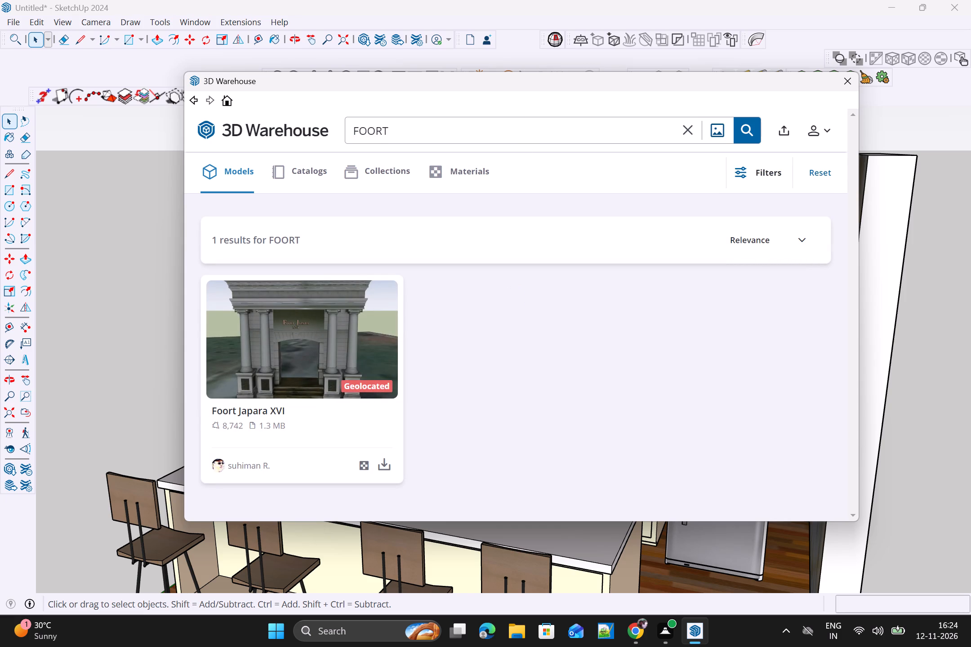
Search the 3D Warehouse models for FOURTS and look through the models offered.
click(501, 126)
key(BackSpace)
key(BackSpace)
key(BackSpace)
text(URTS)
key(Return)
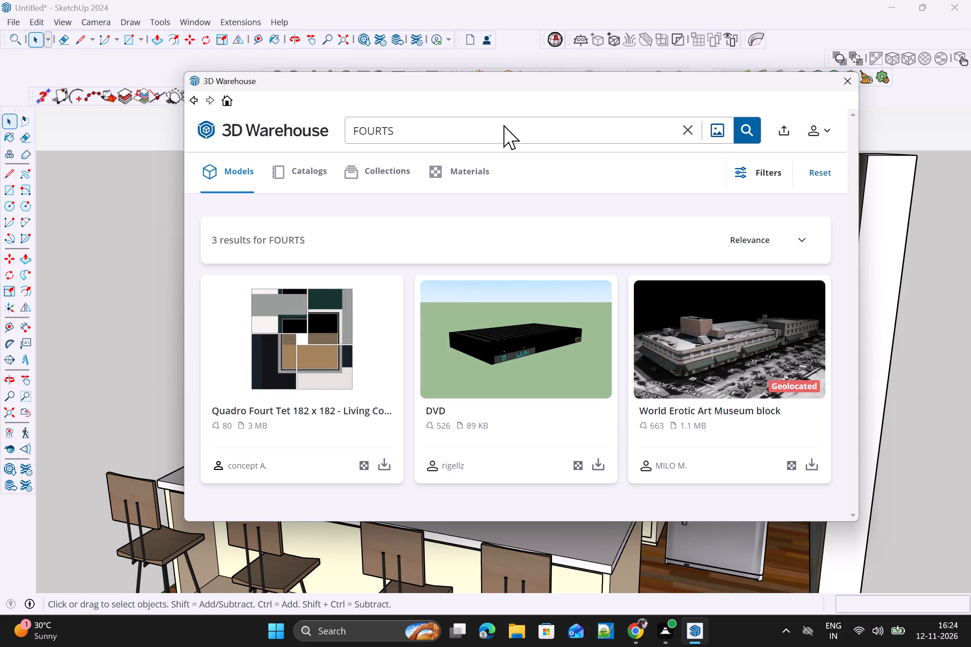
scroll(571, 350, down, 2)
scroll(546, 396, down, 2)
scroll(361, 386, down, 2)
scroll(350, 398, up, 6)
scroll(361, 380, down, 10)
Search the 3D Warehouse models for FRUITS and look through the fruit bowls and baskets offered.
click(484, 135)
key(BackSpace)
key(BackSpace)
key(BackSpace)
key(BackSpace)
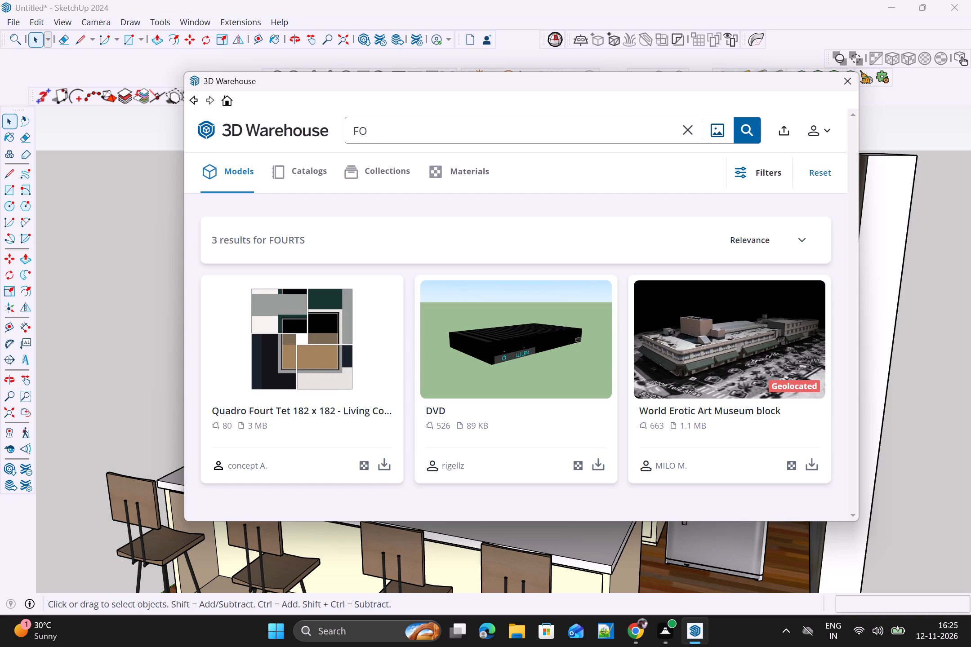
key(BackSpace)
text(RUITS)
key(Return)
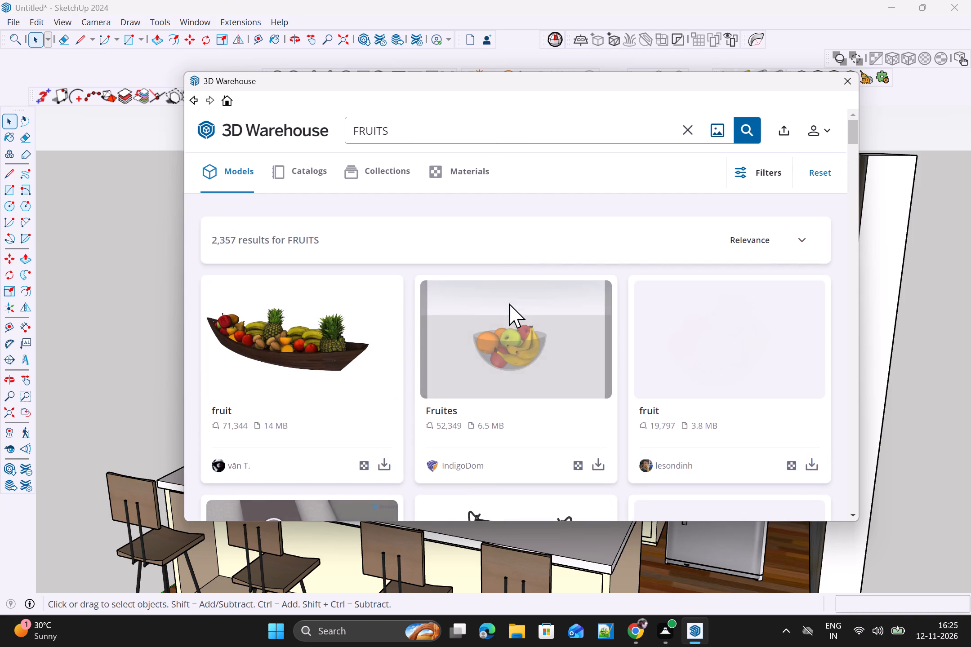
scroll(454, 375, down, 1)
scroll(454, 375, up, 1)
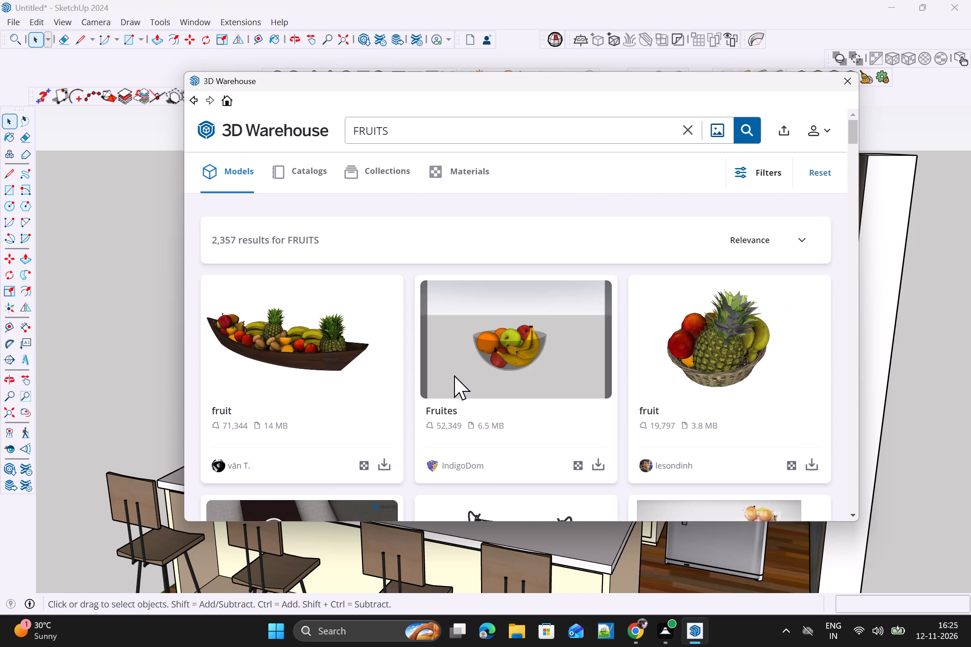
scroll(454, 375, down, 2)
scroll(454, 375, up, 1)
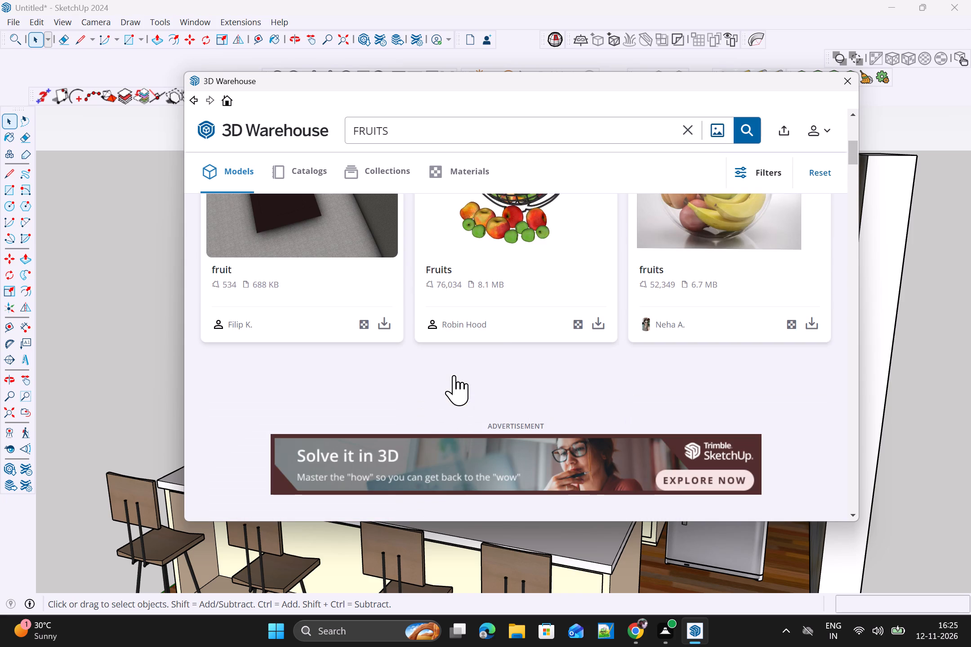
scroll(545, 325, up, 1)
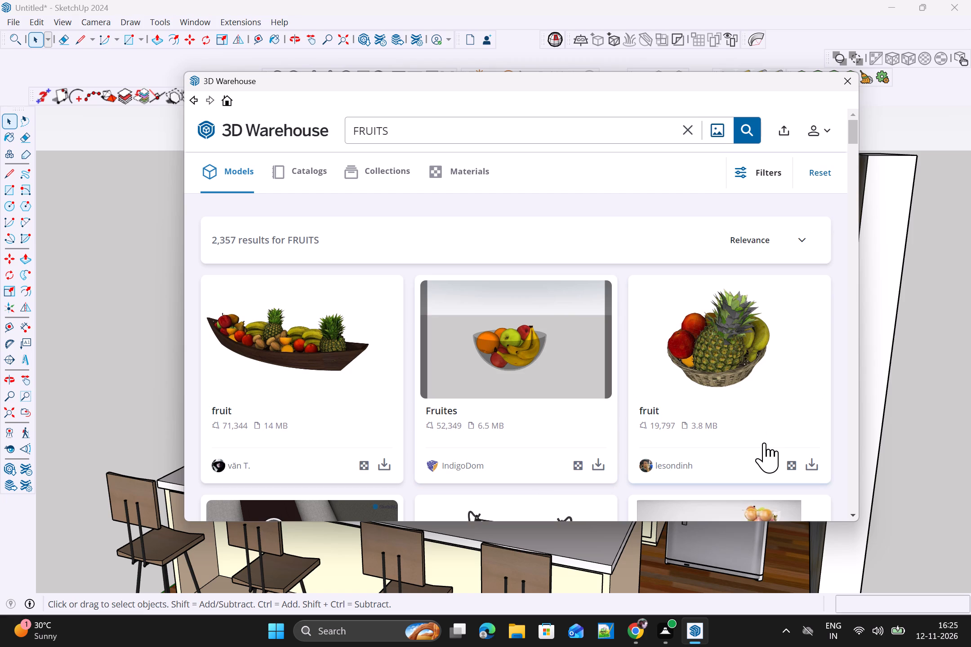
scroll(764, 443, down, 2)
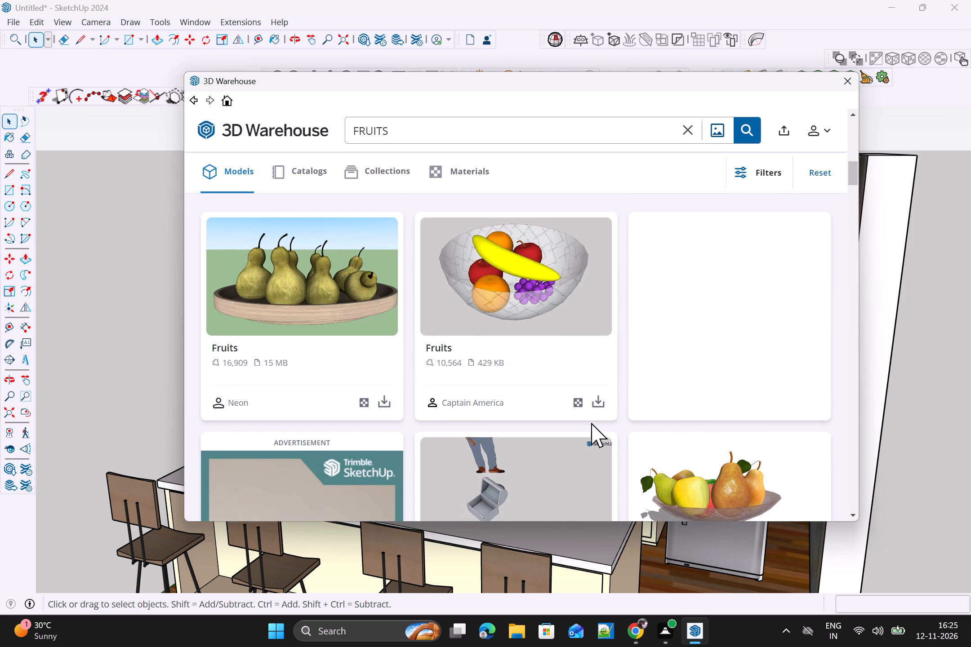
Load the 429 KB Fruits glass bowl into the model and place it on the lower shelf in the wall cabinet's left glass compartment.
click(599, 401)
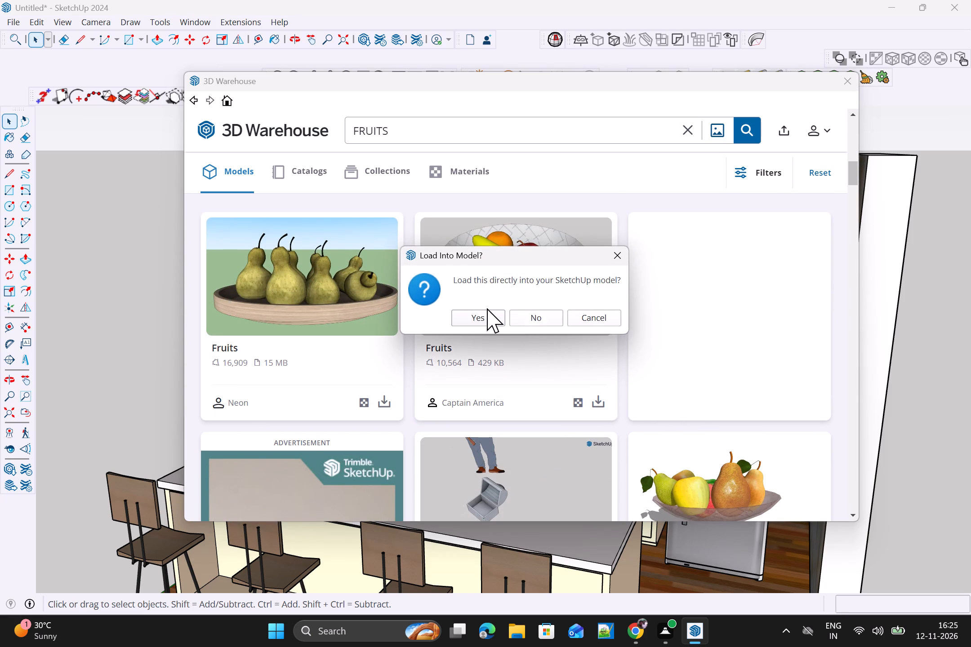
click(483, 318)
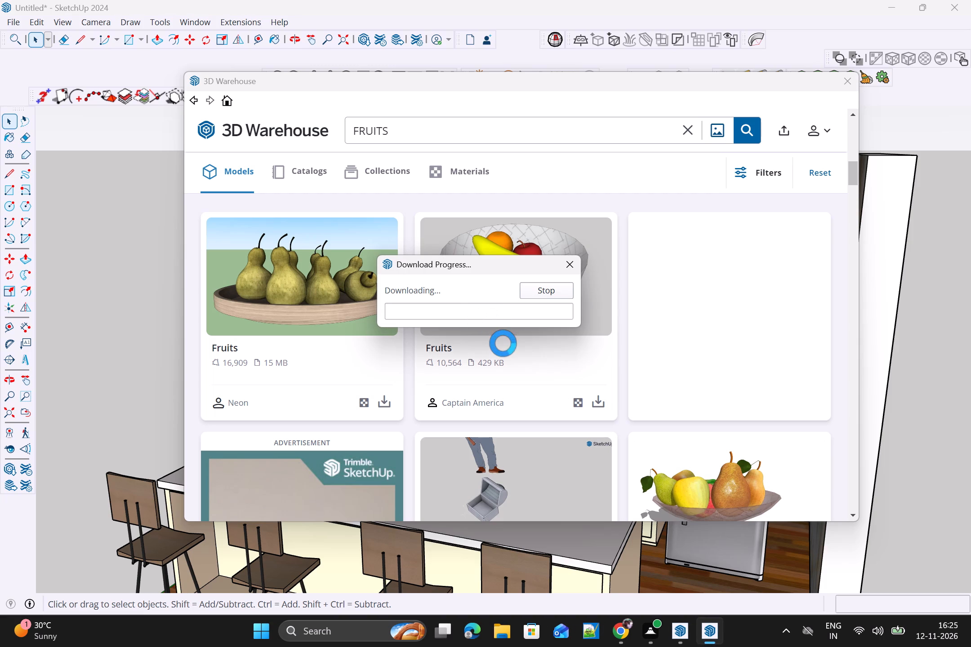
click(622, 341)
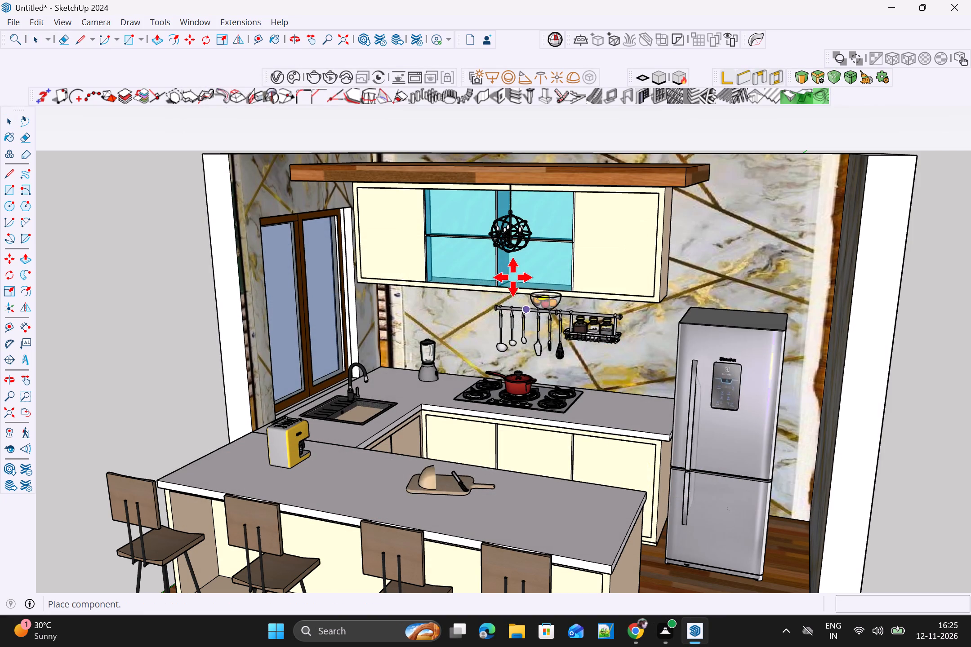
scroll(462, 271, up, 7)
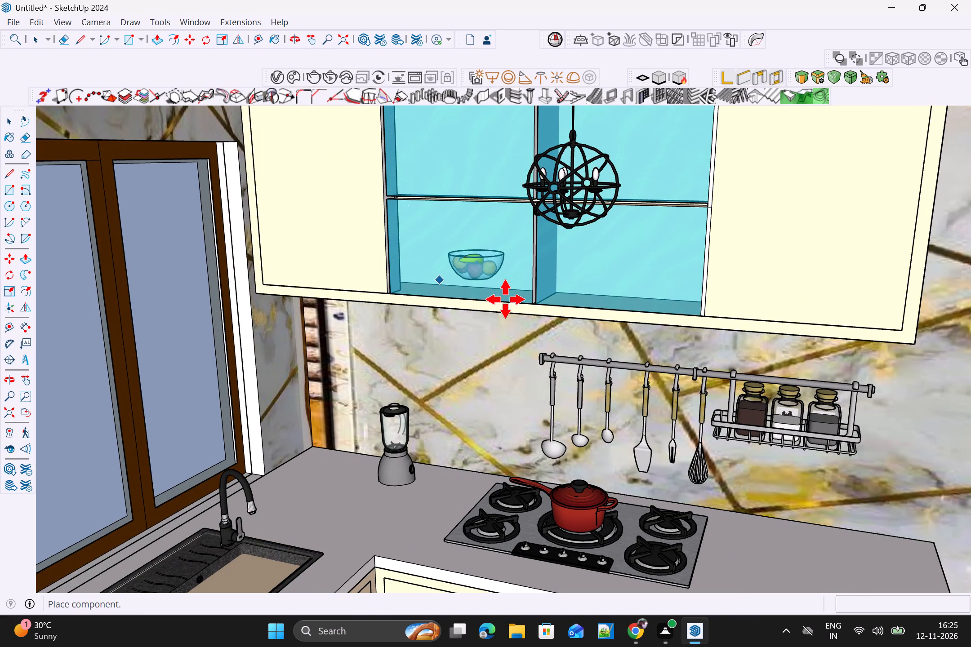
scroll(468, 271, up, 3)
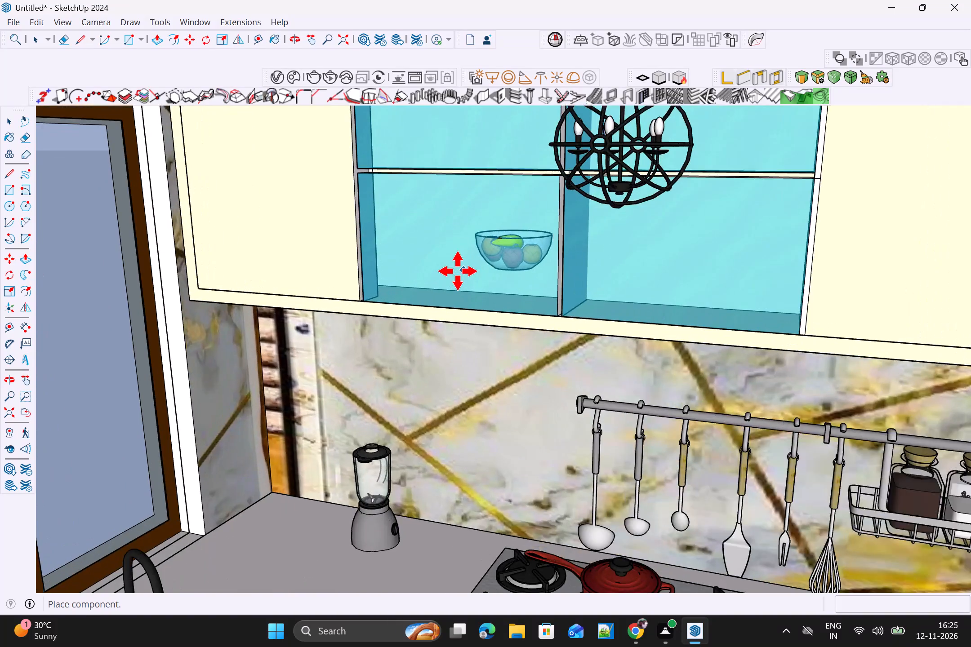
scroll(458, 271, up, 4)
click(416, 318)
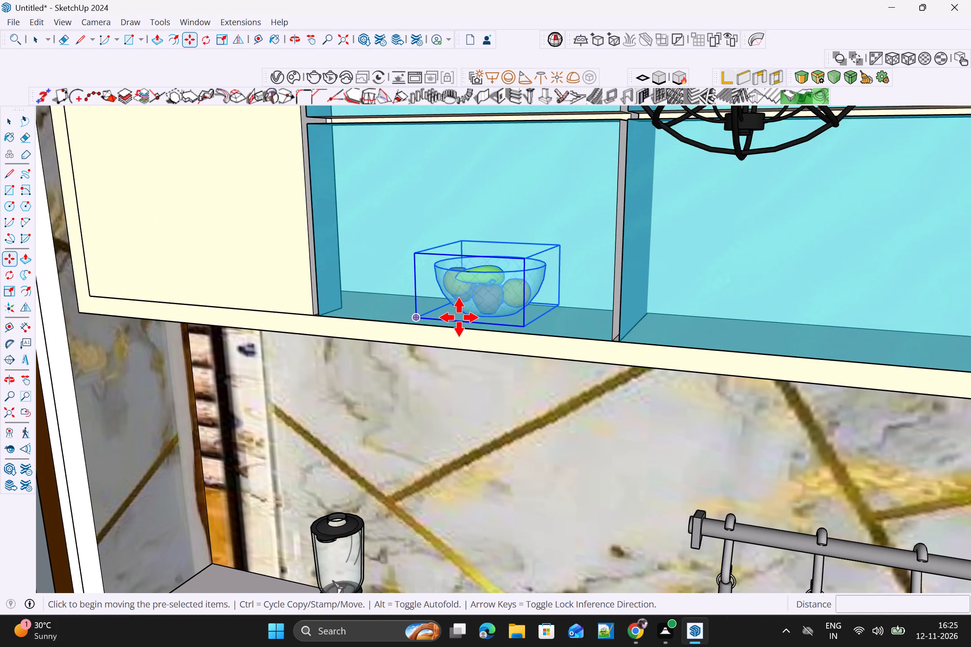
Copy the fruit bowl about 2 ft along the lower shelf into the adjacent right glass compartment.
click(519, 327)
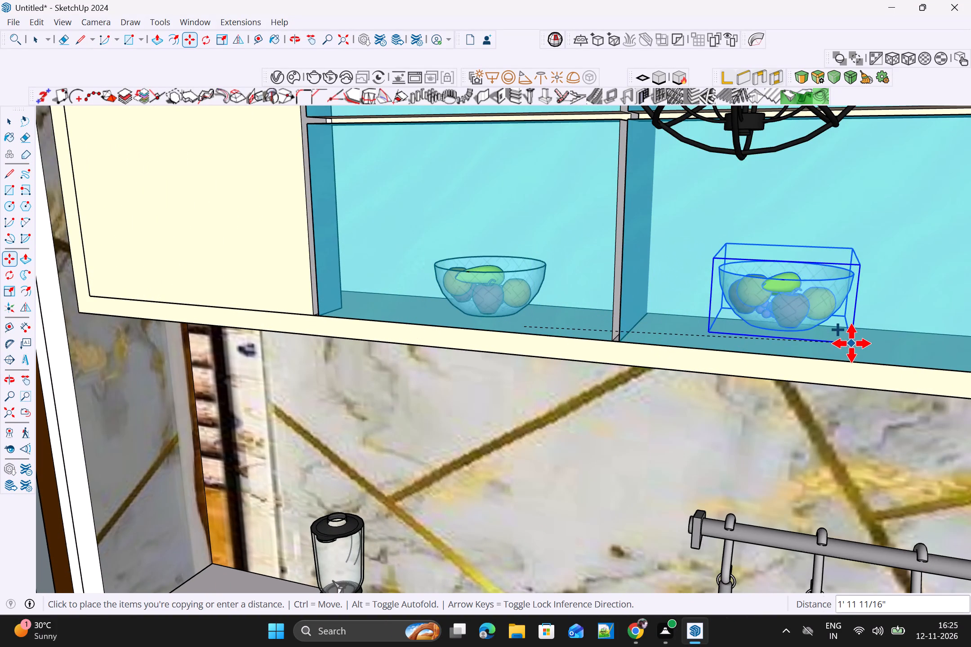
click(860, 349)
Copy the second fruit bowl about 1' 4 11/16" upward onto the upper shelf of the right glass compartment.
click(860, 351)
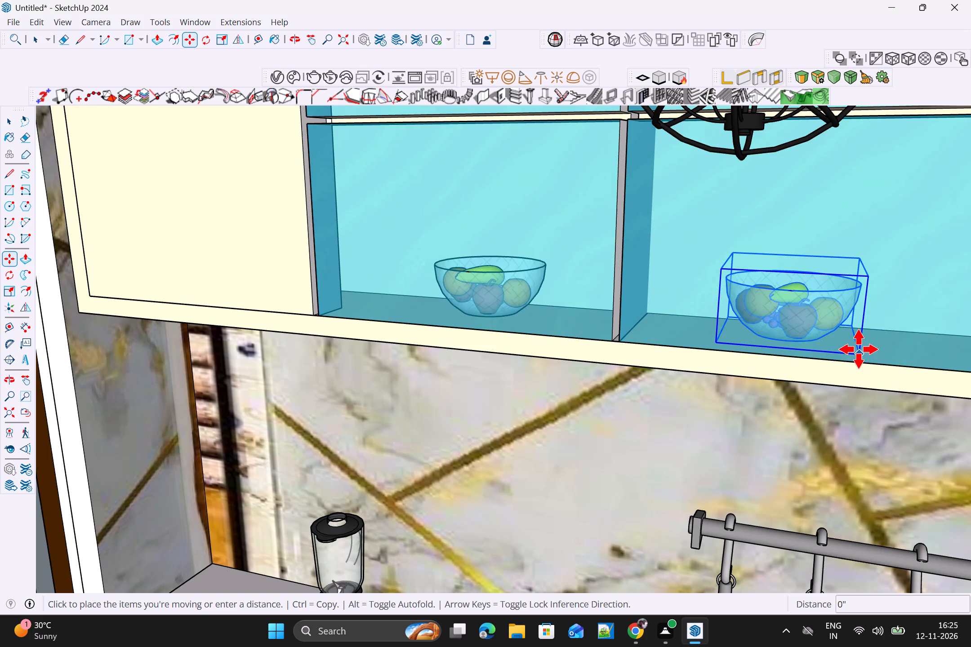
scroll(856, 339, down, 7)
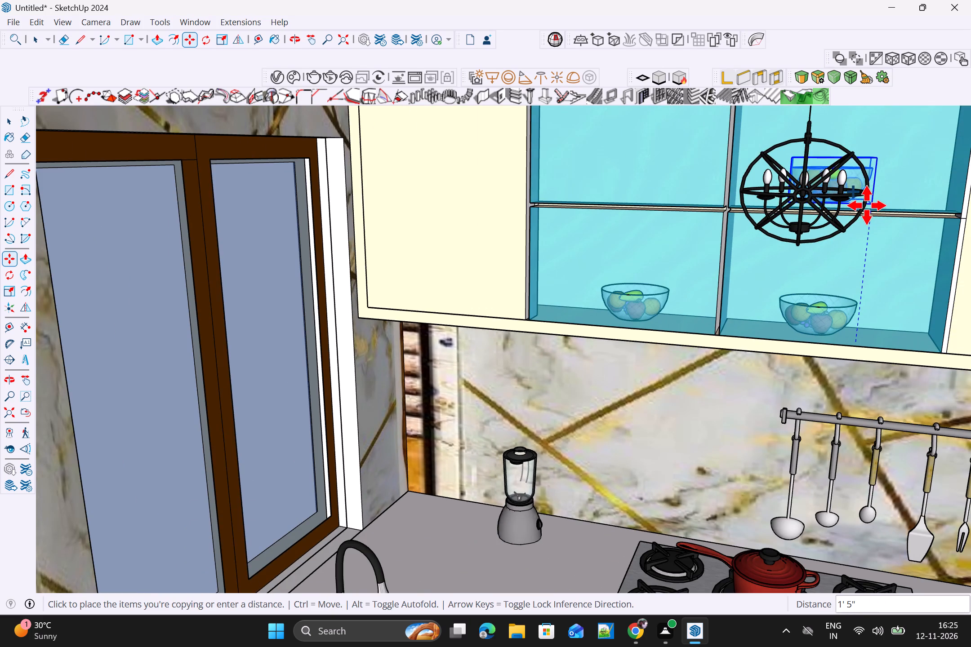
click(867, 208)
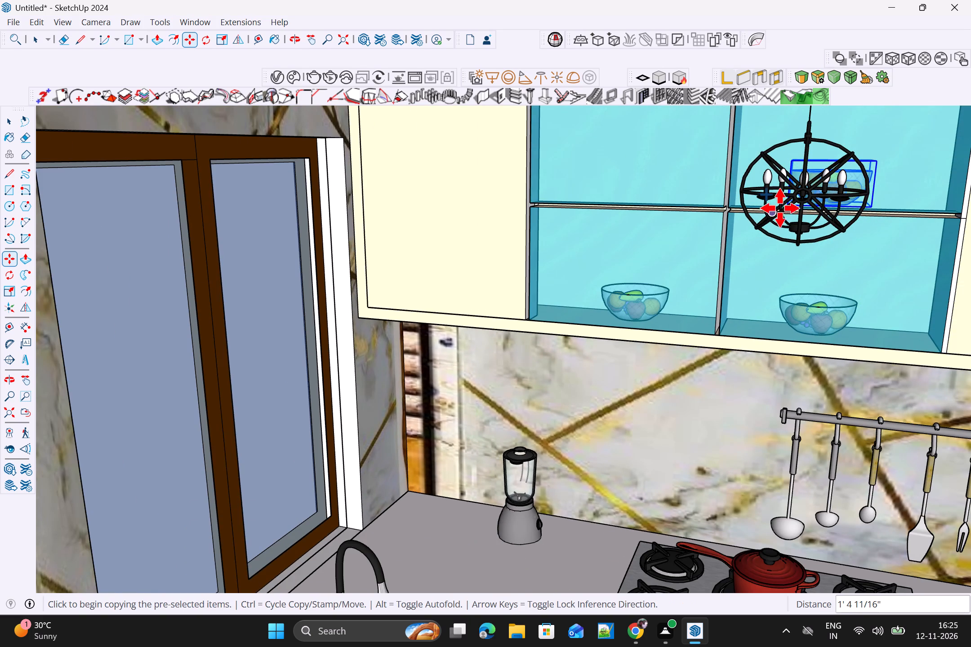
Move the upper-shelf fruit bowl about 2' 1 3/4" sideways into the upper left glass compartment and clear the selection.
click(785, 208)
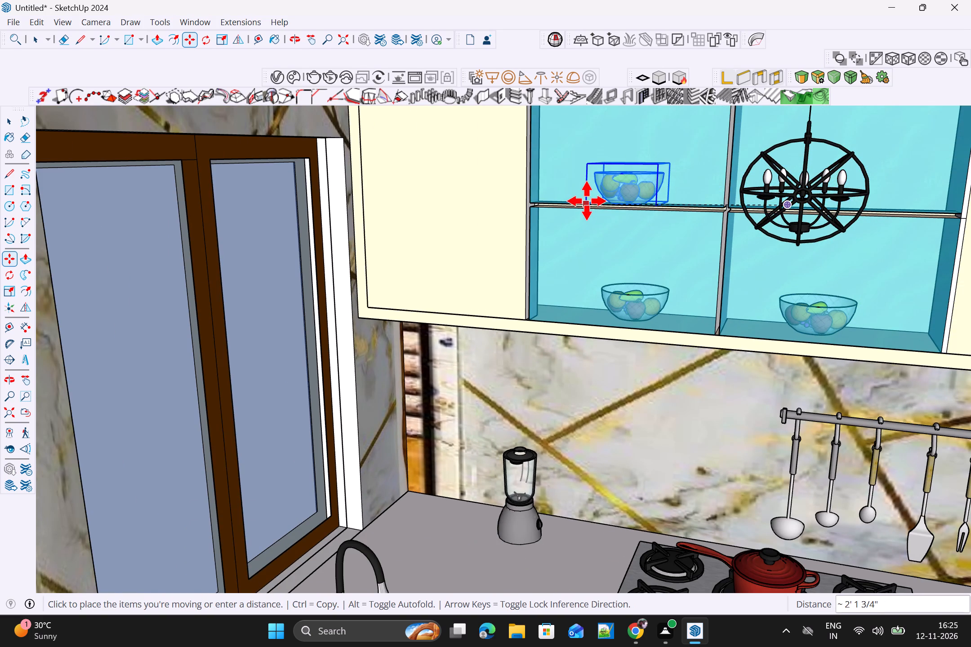
click(588, 200)
scroll(579, 250, down, 3)
middle_drag(645, 381, 671, 421)
scroll(663, 358, down, 4)
middle_drag(661, 357, 777, 241)
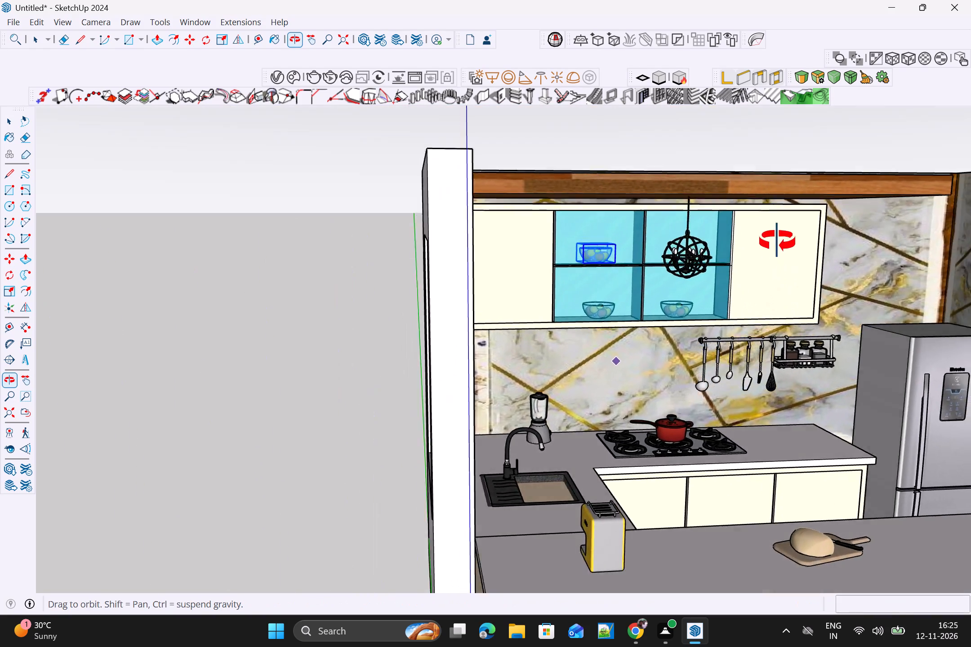
middle_drag(777, 241, 579, 246)
key(space)
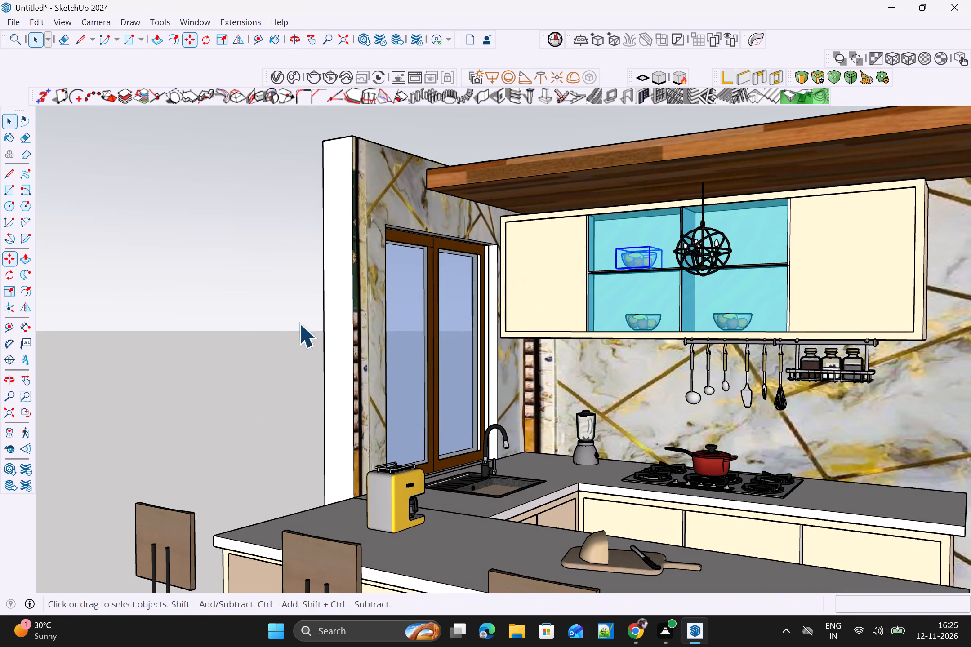
click(247, 323)
Examine the whole kitchen and the fruit bowls in the wall cabinet from several angles and distances.
scroll(247, 328, down, 4)
scroll(272, 374, down, 3)
middle_drag(424, 439, 467, 564)
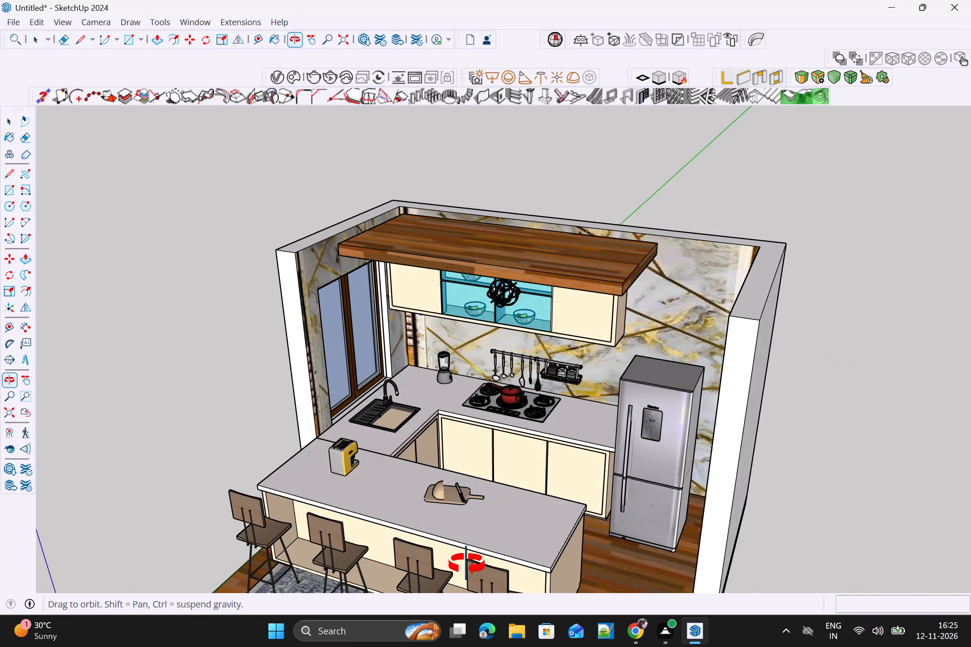
middle_drag(467, 564, 493, 516)
scroll(545, 485, up, 2)
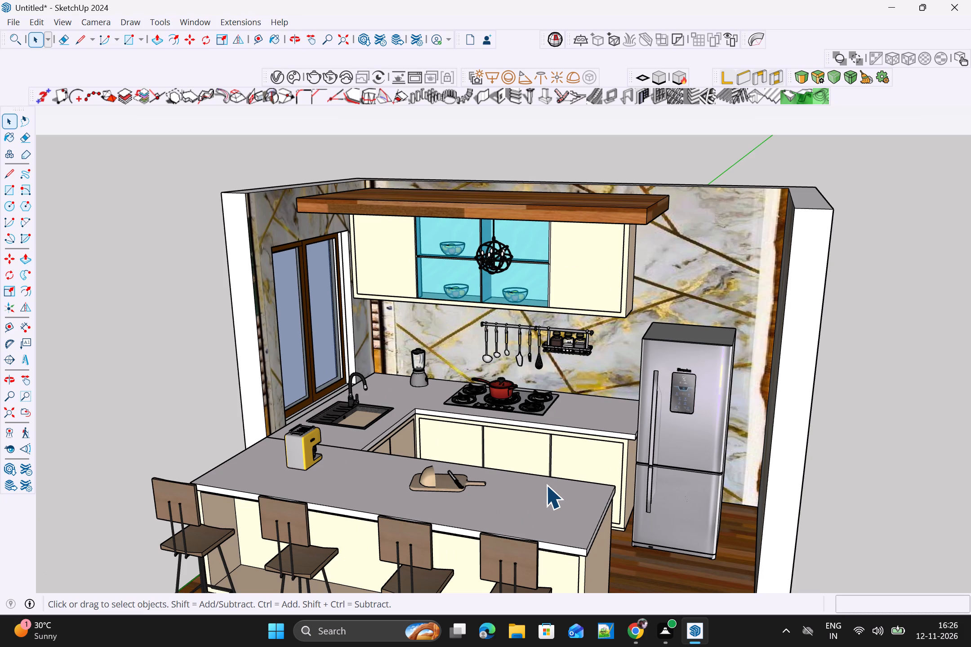
scroll(546, 485, down, 3)
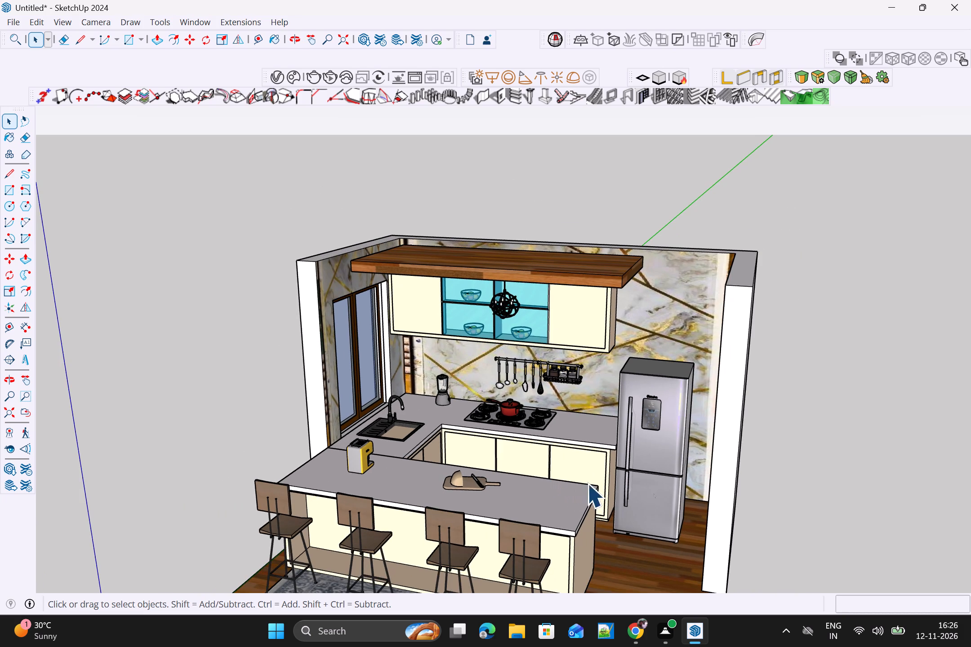
middle_drag(654, 467, 652, 413)
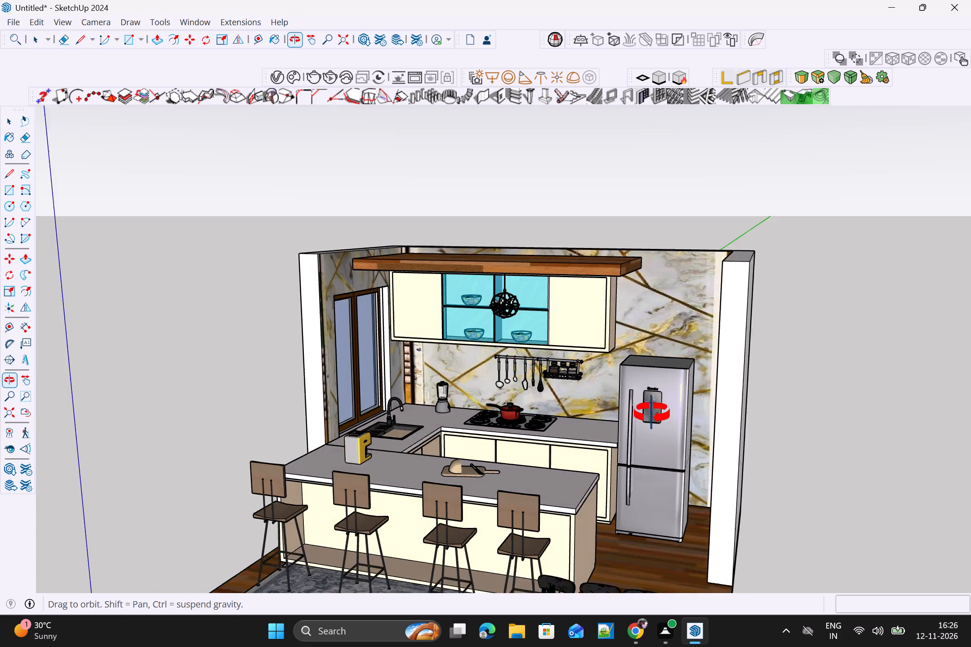
middle_drag(652, 413, 592, 426)
shift+middle_drag(592, 430, 581, 357)
scroll(579, 363, up, 2)
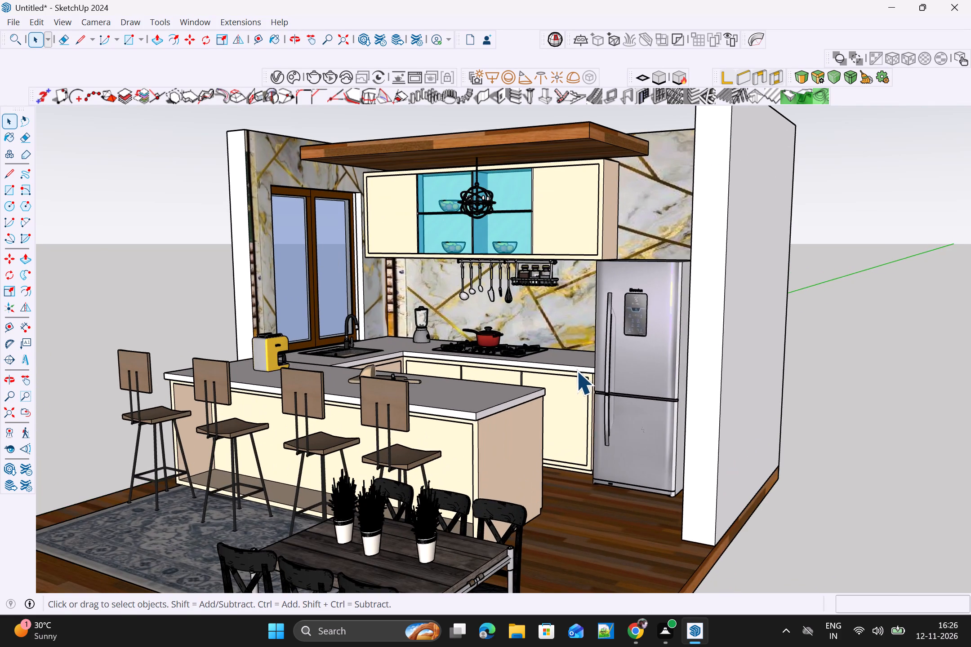
middle_drag(576, 374, 602, 373)
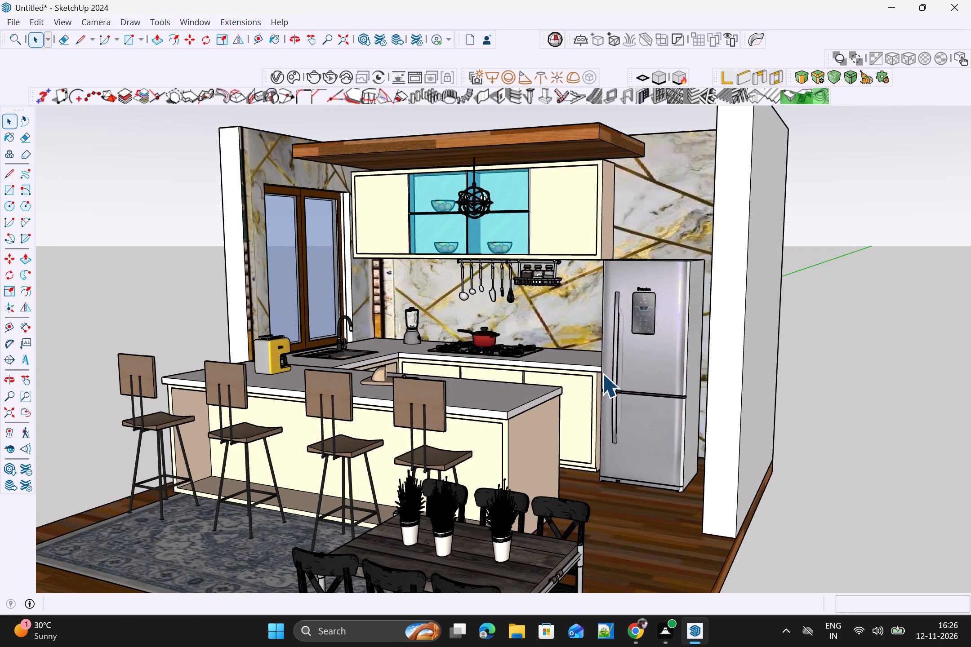
middle_drag(602, 376, 590, 395)
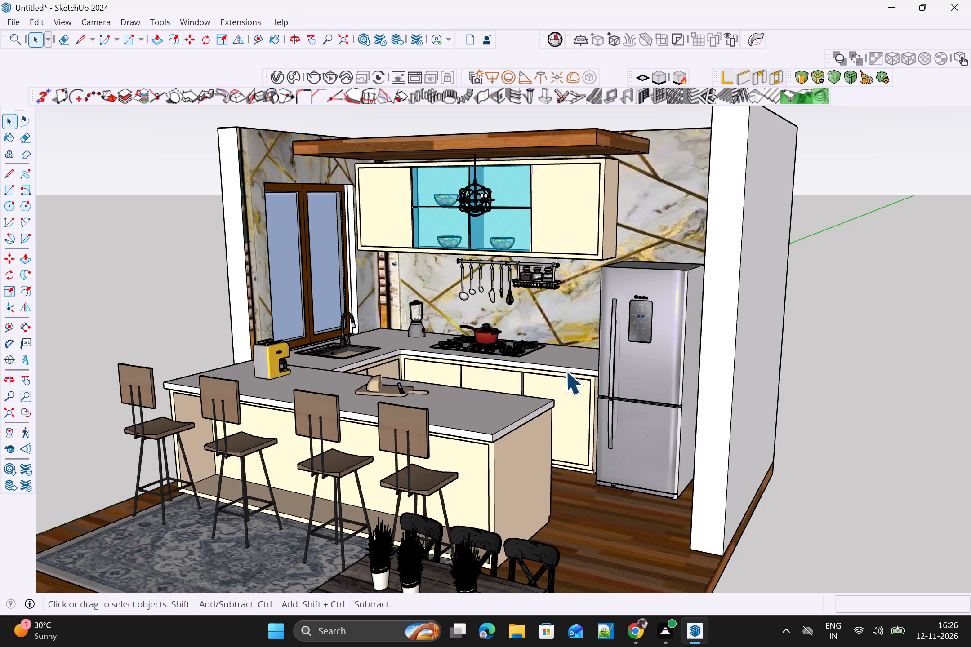
Reopen the 3D Warehouse, search its models for CABINET HANDELS and look through the models offered.
click(188, 22)
click(218, 121)
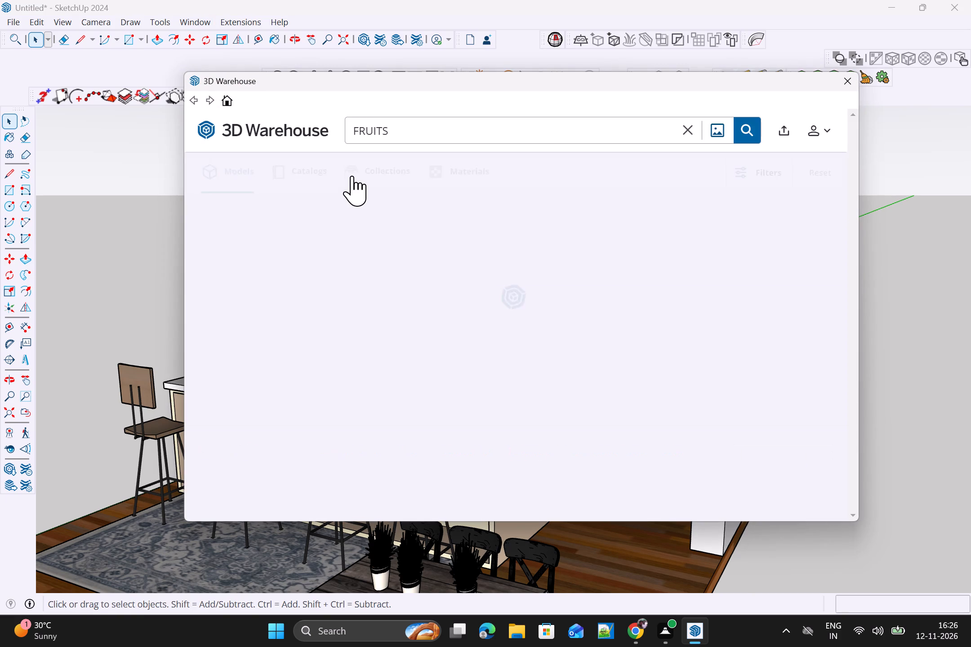
click(693, 128)
click(523, 135)
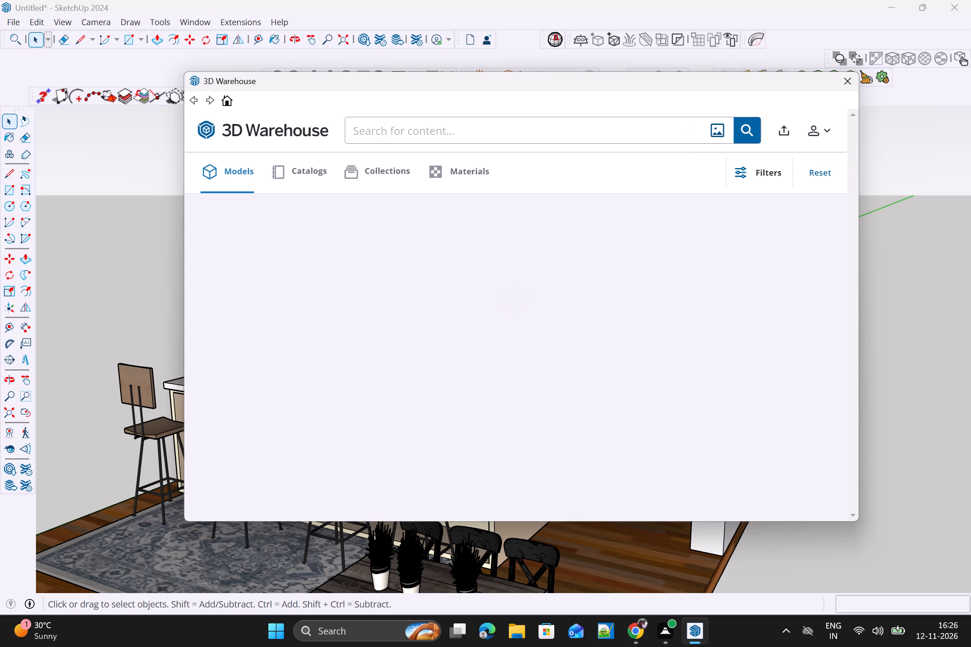
text(CABINET HANDELS)
key(Return)
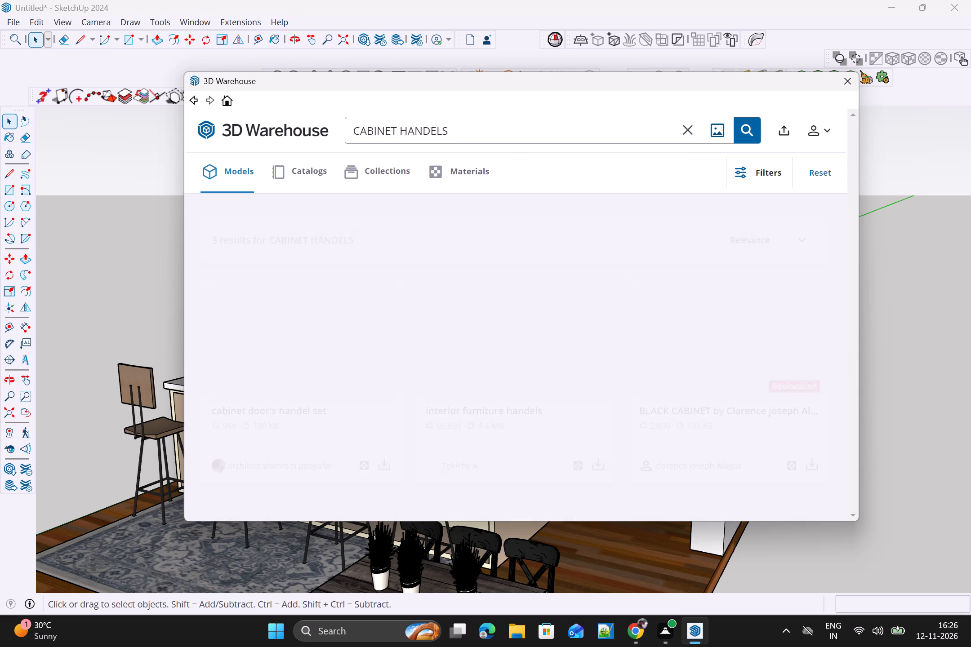
scroll(594, 306, down, 2)
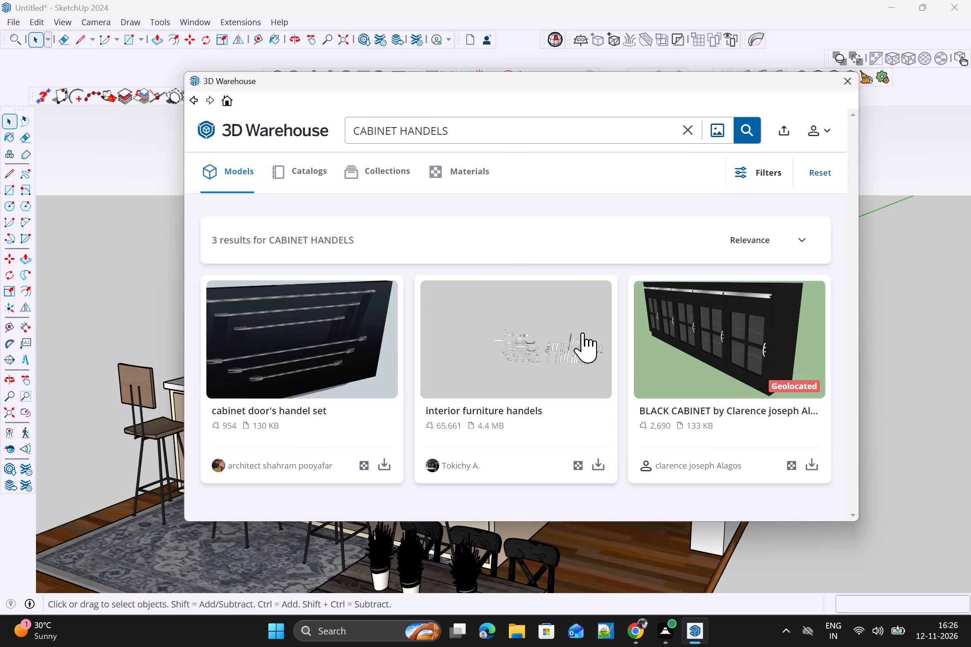
scroll(577, 365, down, 2)
Request the interior furniture handels model, skip the promotional video to unlock more downloads, and decline the subscription offer.
click(592, 468)
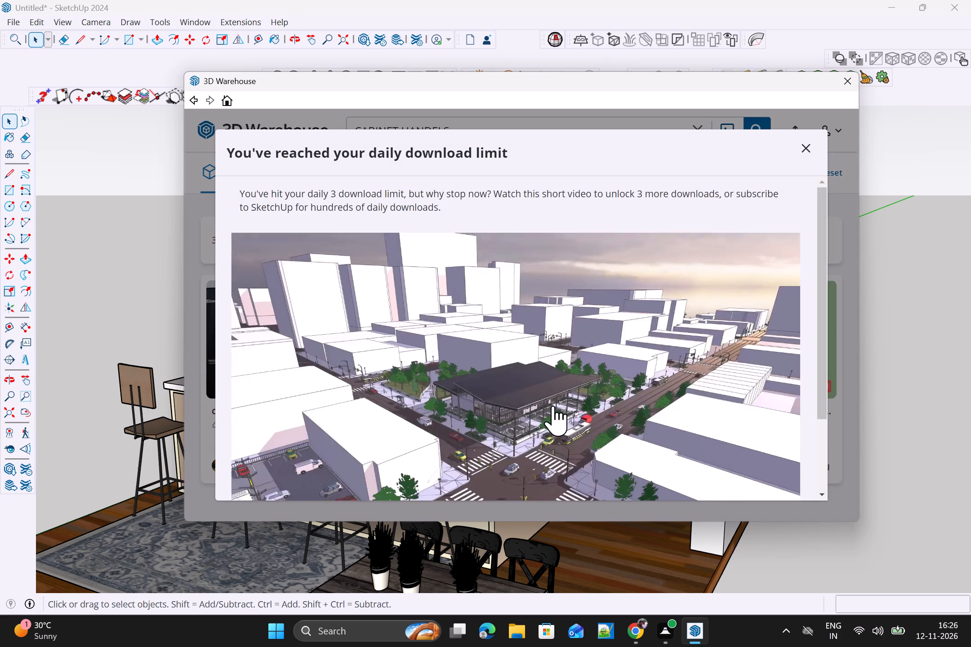
scroll(555, 417, down, 2)
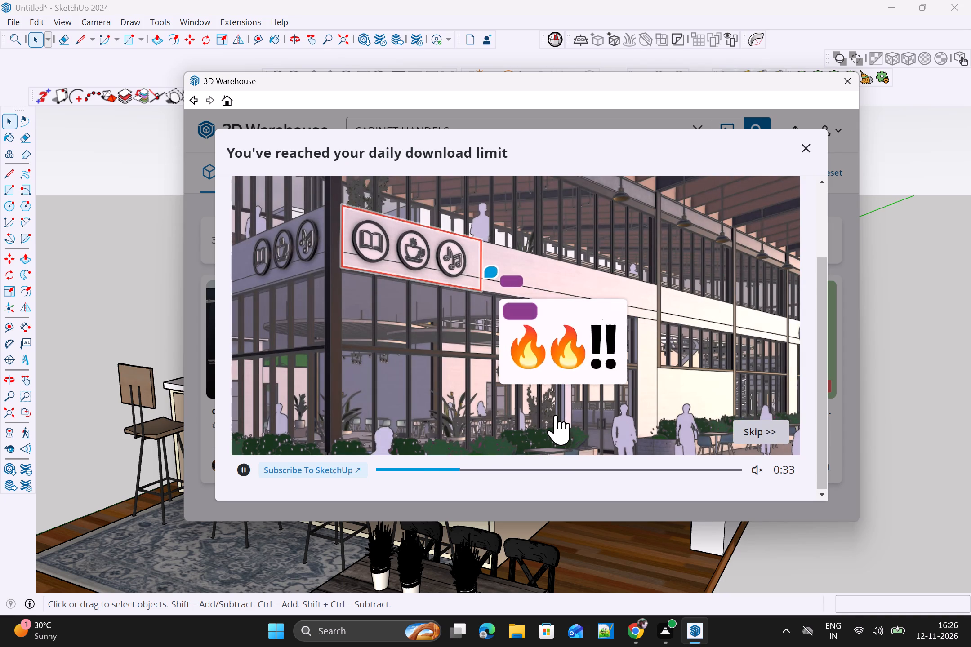
click(762, 422)
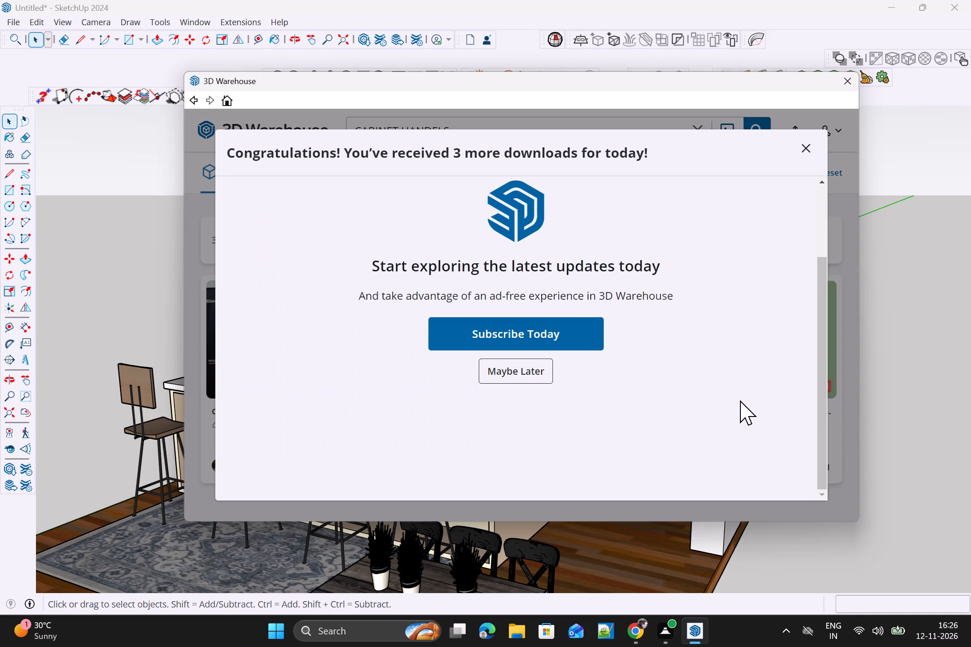
click(539, 381)
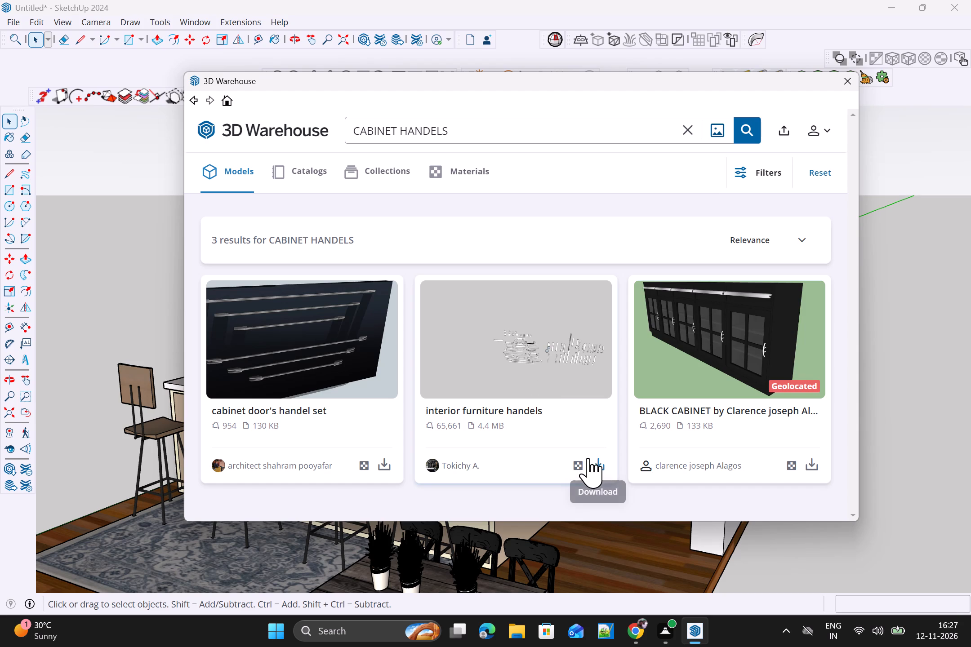
Download the interior furniture handels model directly into the scene and place it in the empty space beside the kitchen.
click(599, 473)
click(467, 318)
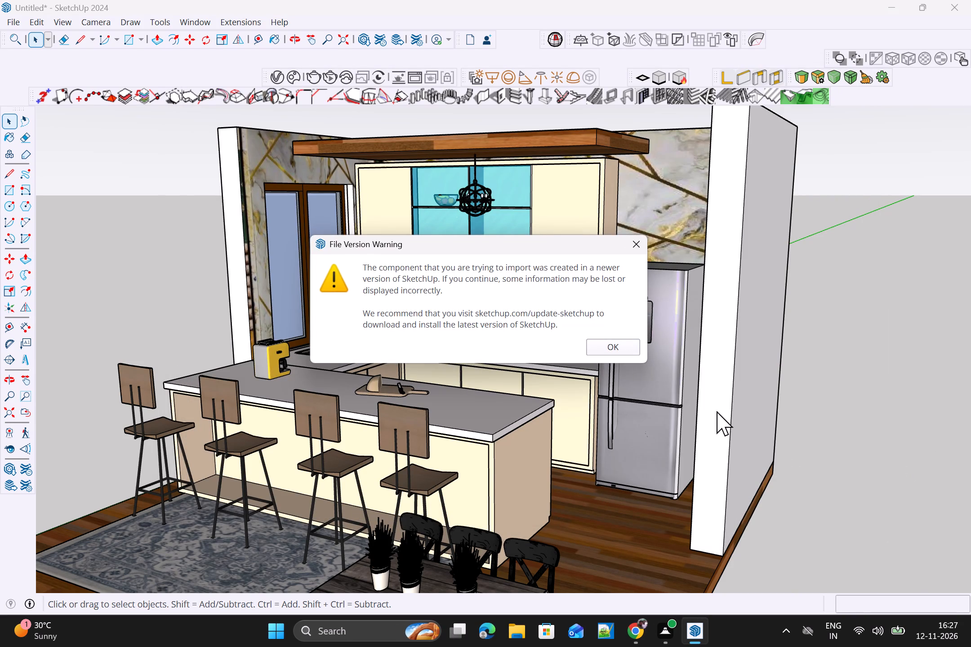
click(595, 349)
scroll(860, 471, down, 4)
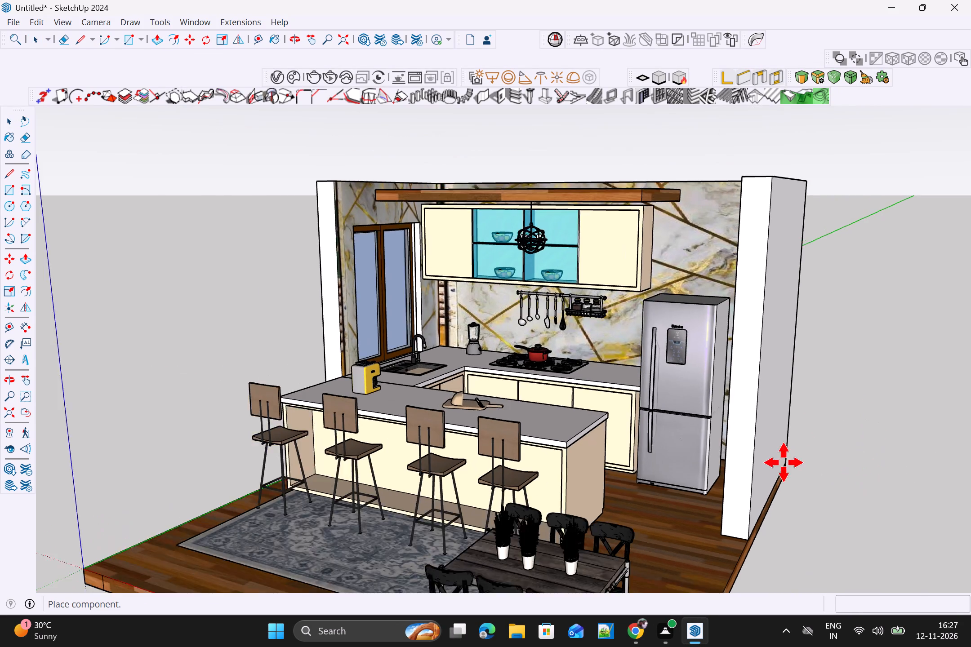
scroll(784, 462, down, 2)
click(409, 478)
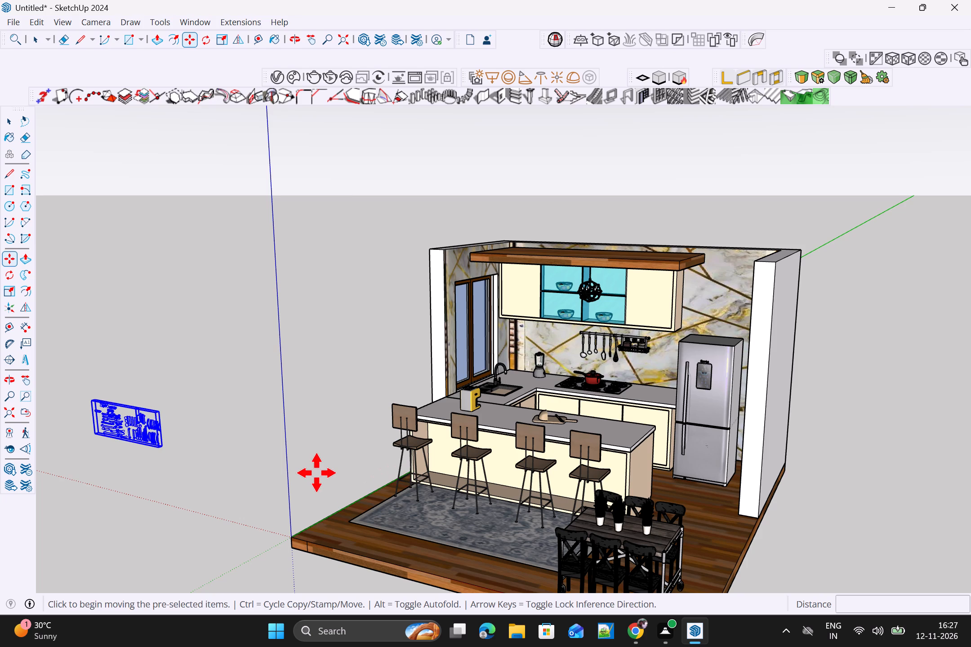
Explode the imported handle set into its separate handles and knobs.
key(space)
right_click(145, 438)
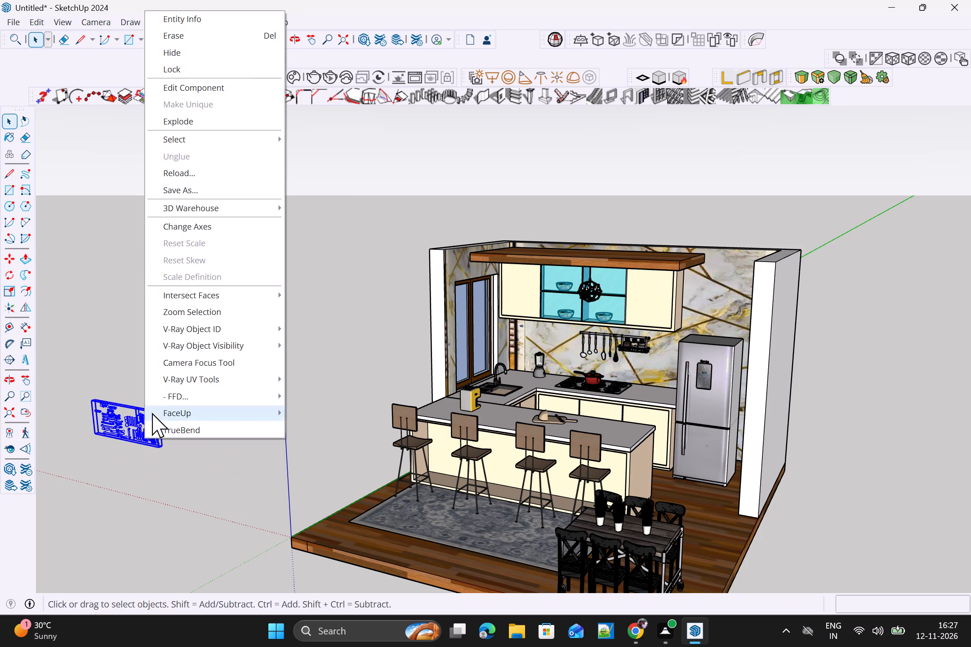
click(193, 120)
Examine the knobs and pull handles of the exploded set to choose one for the wall cabinet.
scroll(129, 454, up, 5)
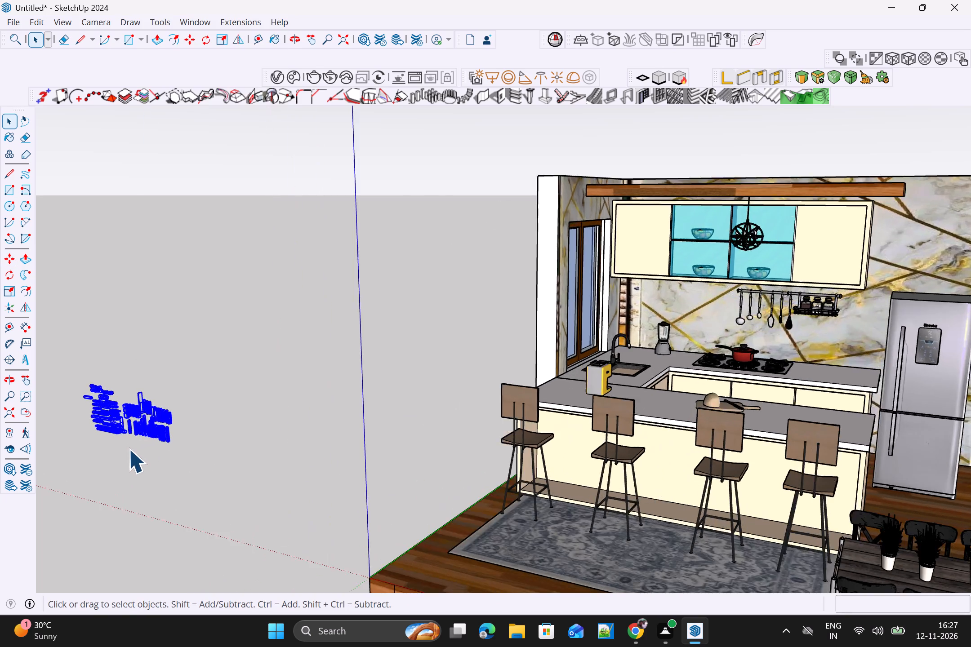
scroll(129, 449, up, 9)
scroll(195, 333, up, 4)
scroll(154, 387, down, 3)
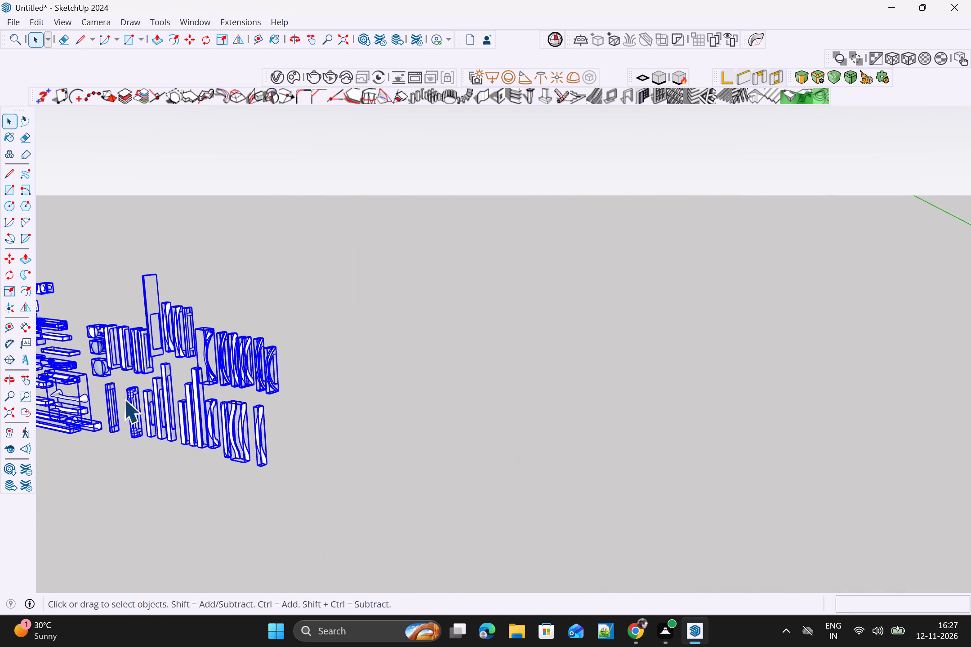
scroll(90, 364, up, 7)
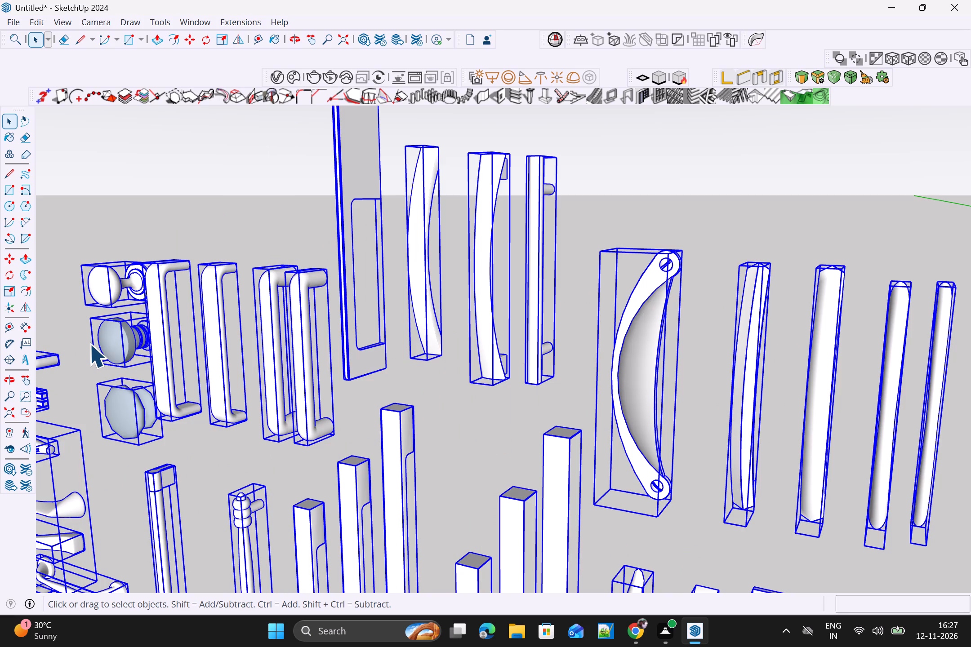
scroll(89, 344, down, 5)
shift+middle_drag(102, 415, 132, 412)
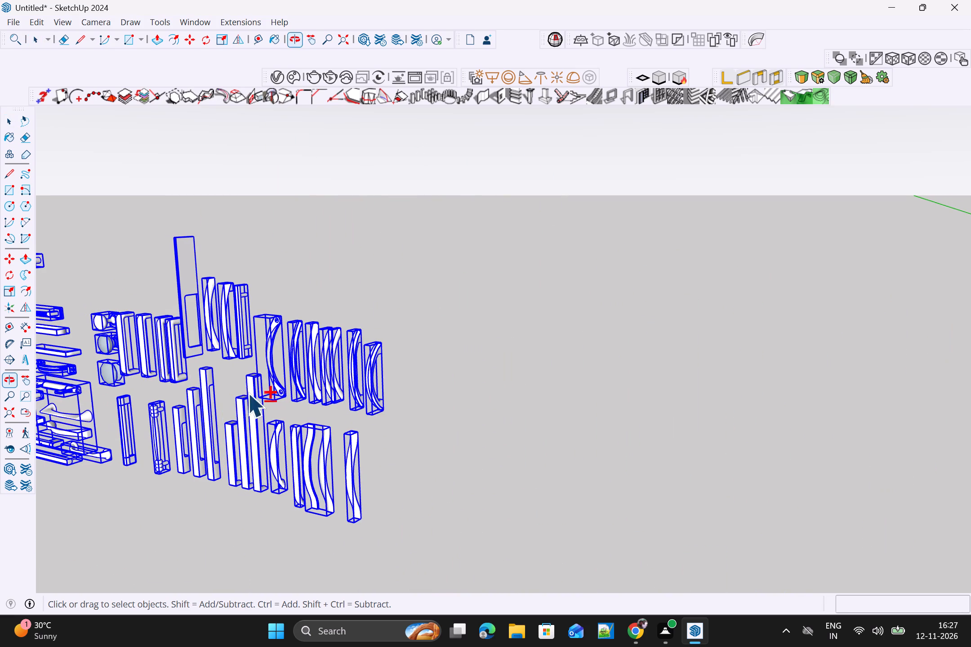
scroll(260, 401, down, 3)
middle_drag(218, 421, 292, 406)
shift+middle_drag(233, 404, 316, 390)
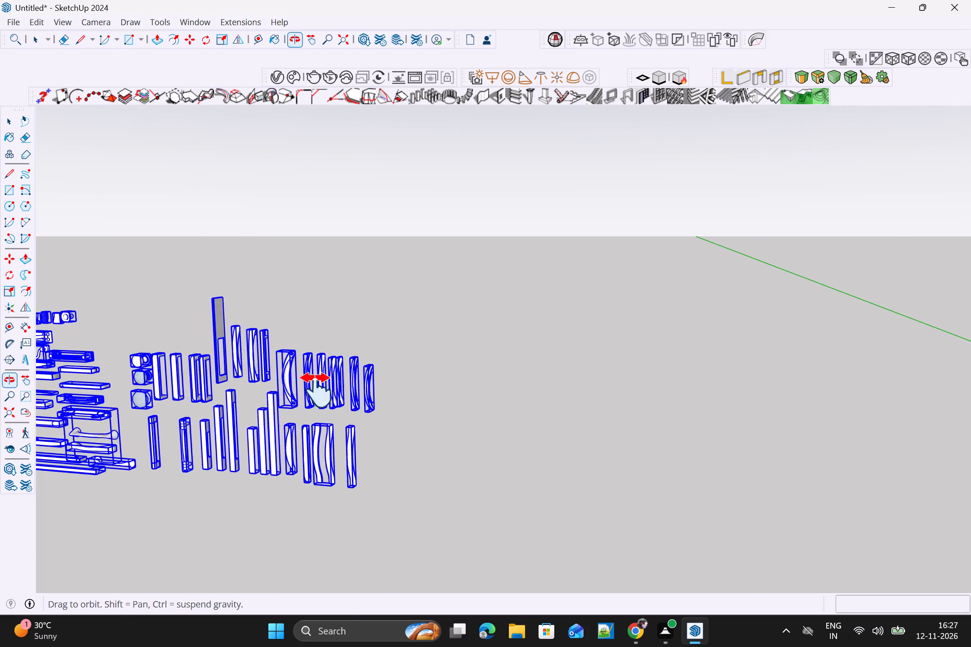
shift+middle_drag(316, 390, 421, 384)
scroll(404, 377, down, 1)
scroll(264, 357, up, 4)
scroll(204, 252, up, 2)
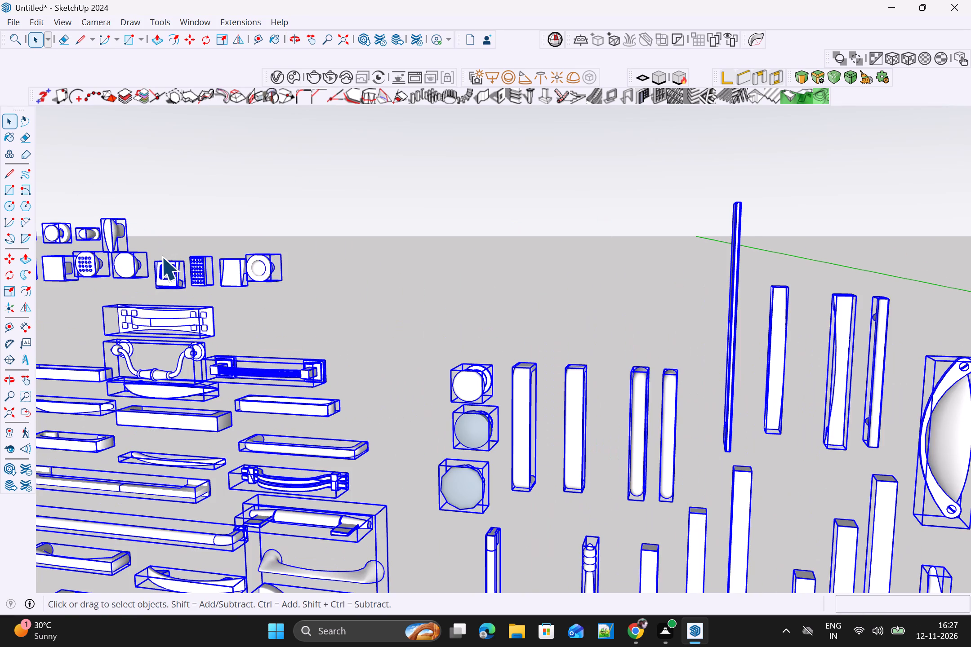
scroll(216, 294, down, 2)
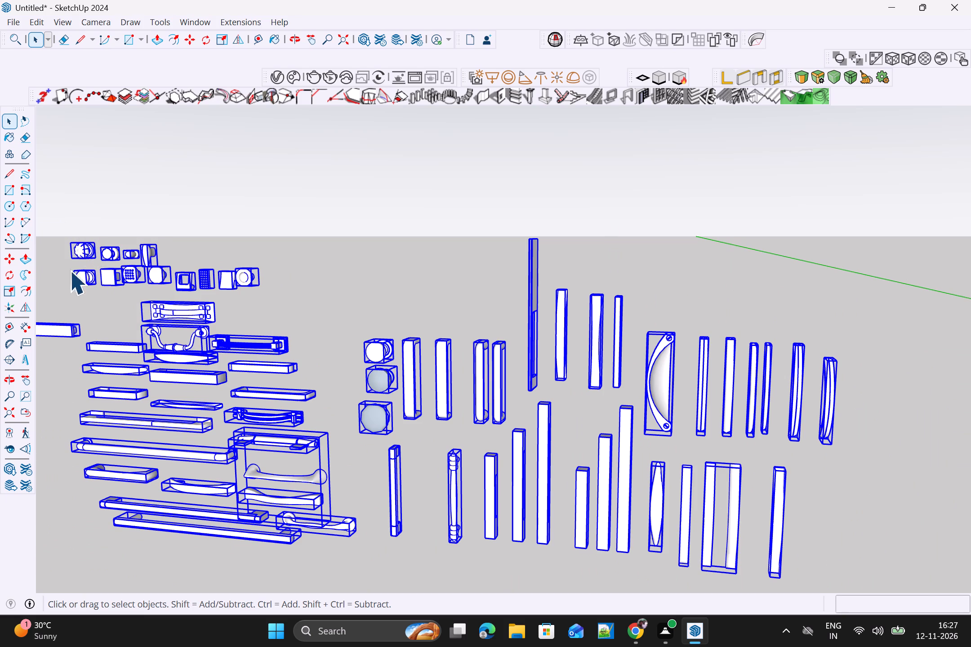
Move the fluted round knob about 25' 10 5/8" from the handle set onto the wall cabinet's right solid door, near its lower inner corner.
scroll(43, 275, up, 5)
click(147, 220)
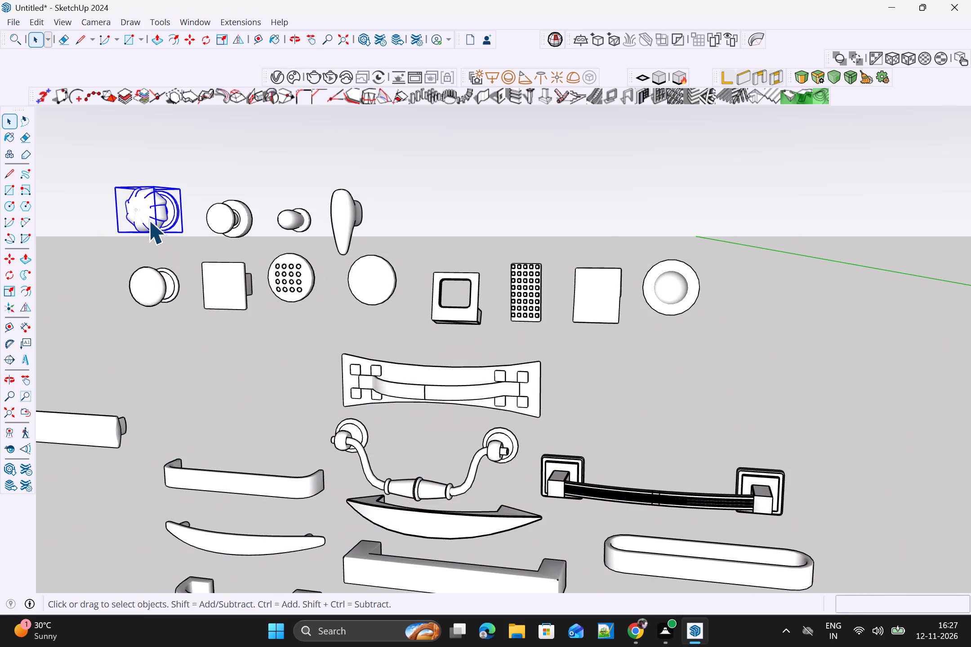
scroll(152, 227, up, 1)
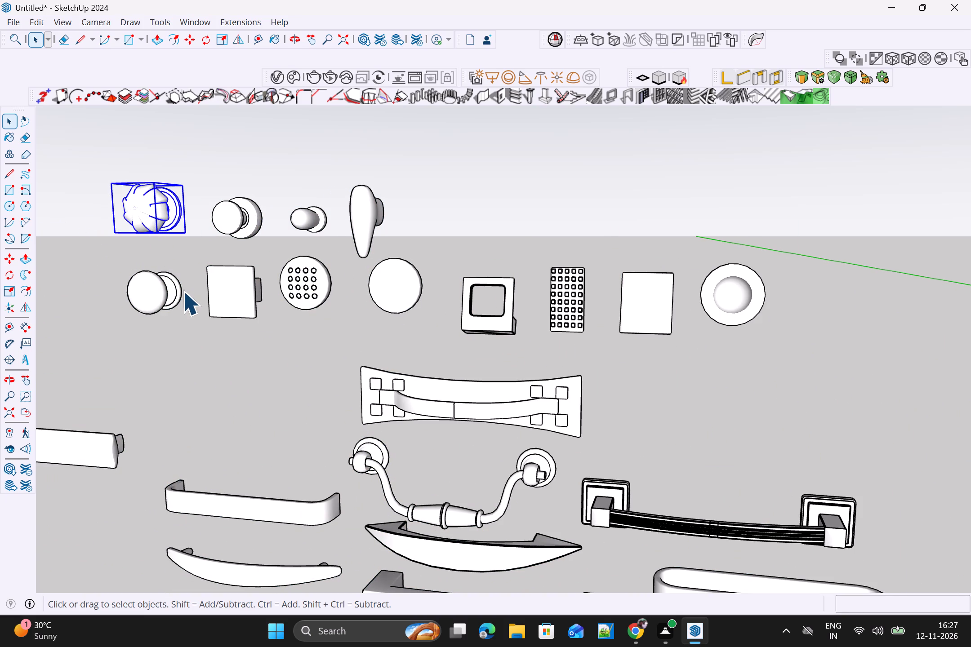
key(m)
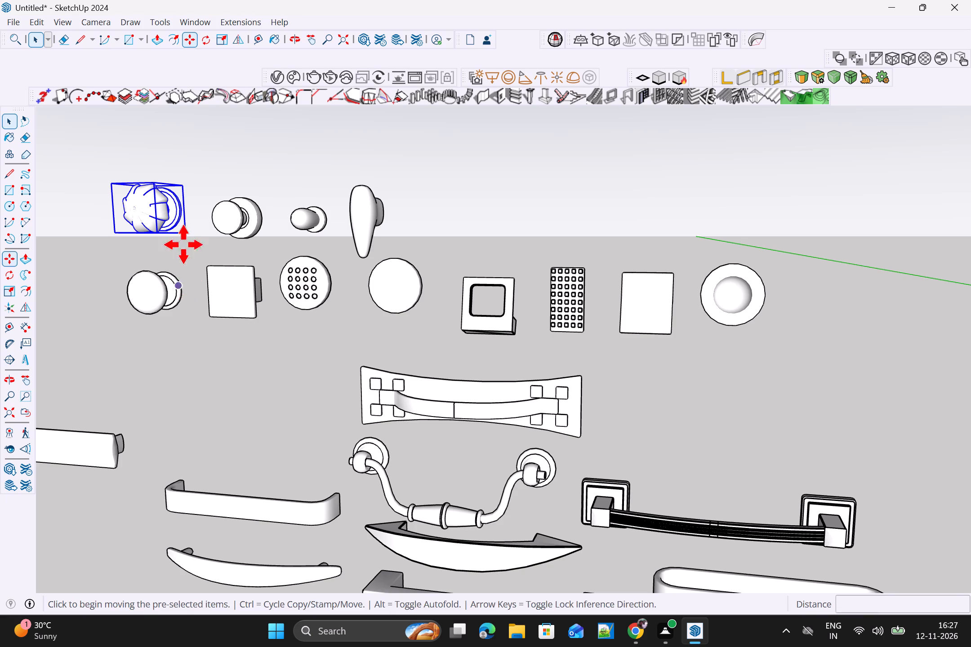
click(180, 186)
scroll(265, 240, down, 4)
scroll(324, 332, down, 7)
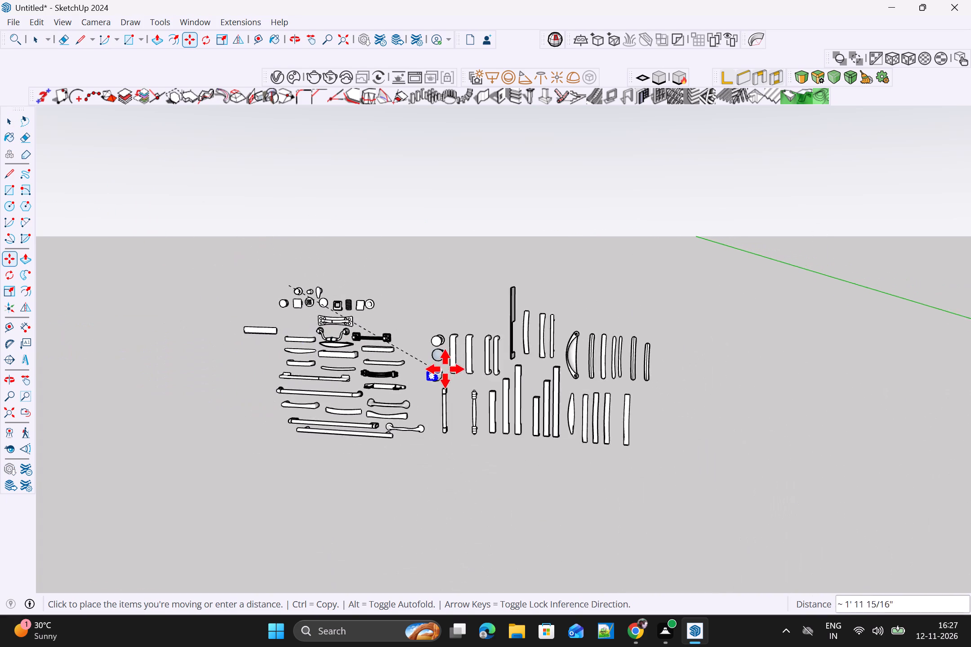
scroll(445, 369, down, 2)
scroll(655, 399, down, 2)
shift+middle_drag(658, 404, 14, 435)
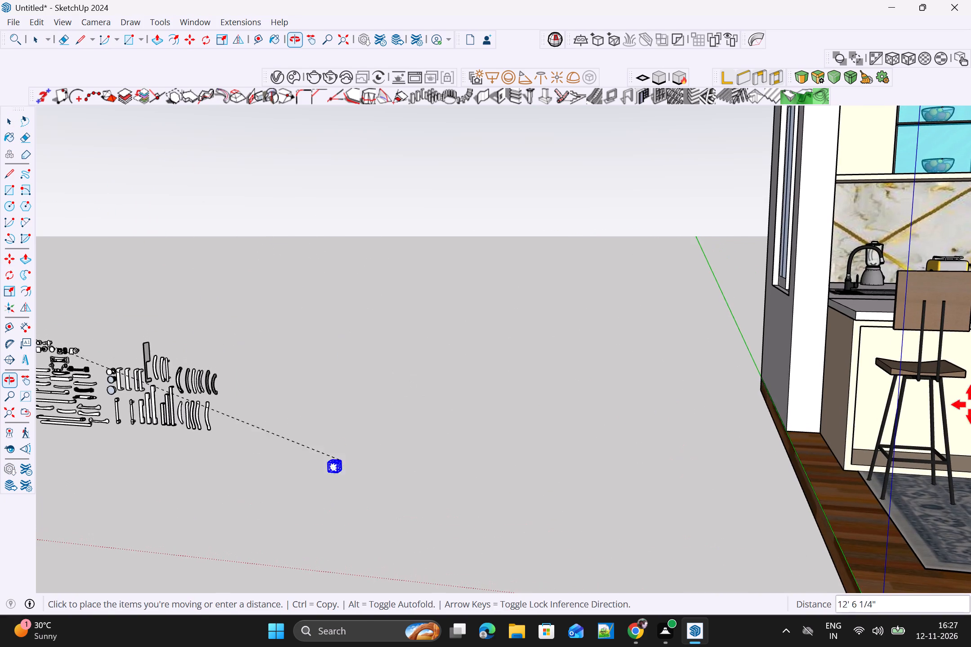
scroll(966, 367, down, 4)
shift+middle_drag(943, 362, 472, 485)
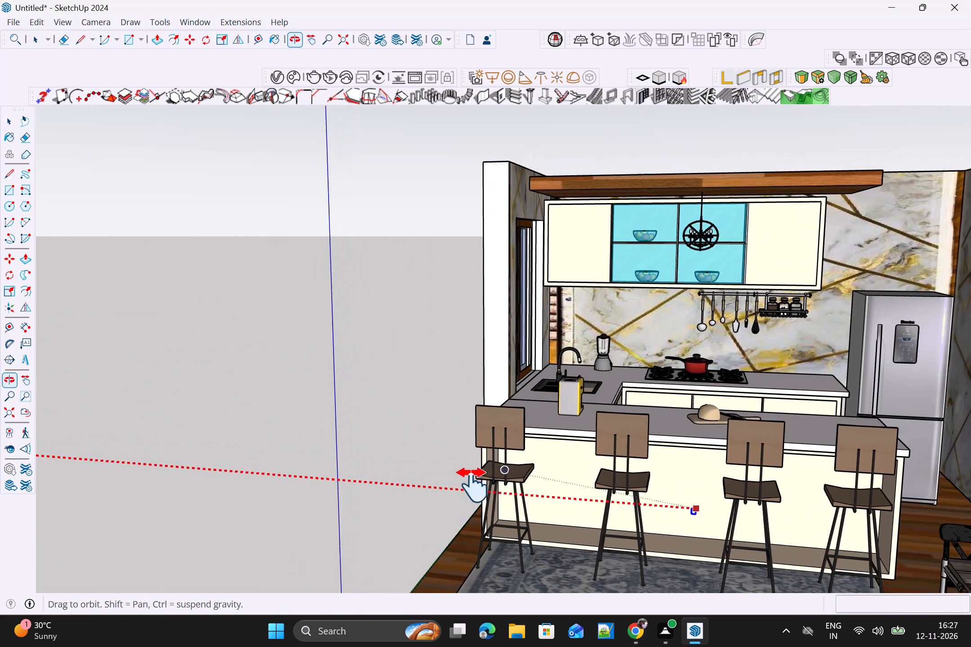
shift+middle_drag(472, 485, 470, 487)
scroll(787, 273, up, 7)
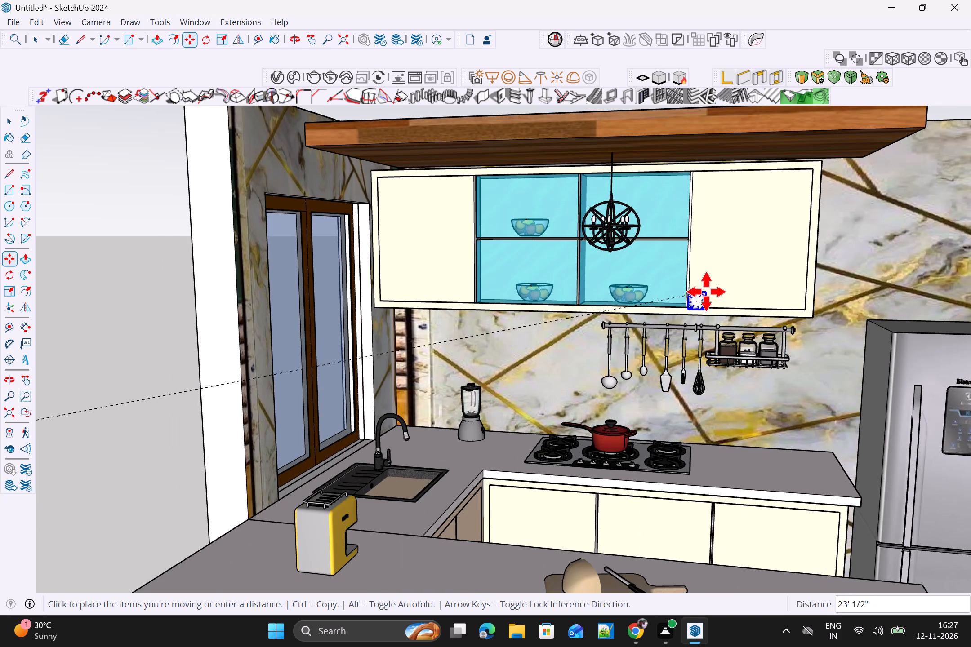
scroll(706, 291, up, 6)
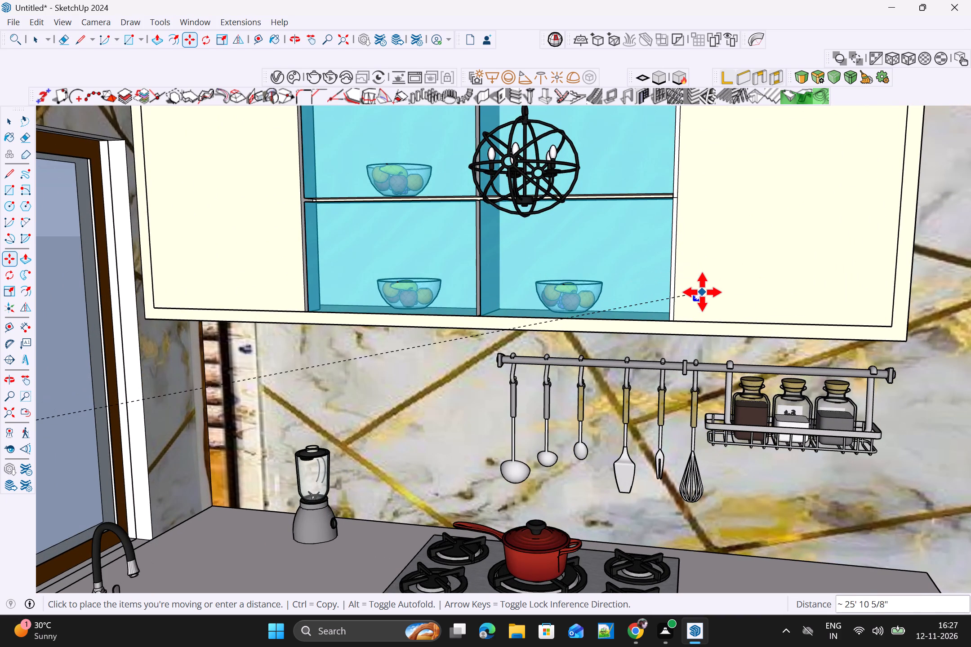
click(702, 292)
Move the knob about 1 5/16" sideways on the right solid door, closer to the glass compartment.
scroll(725, 314, up, 4)
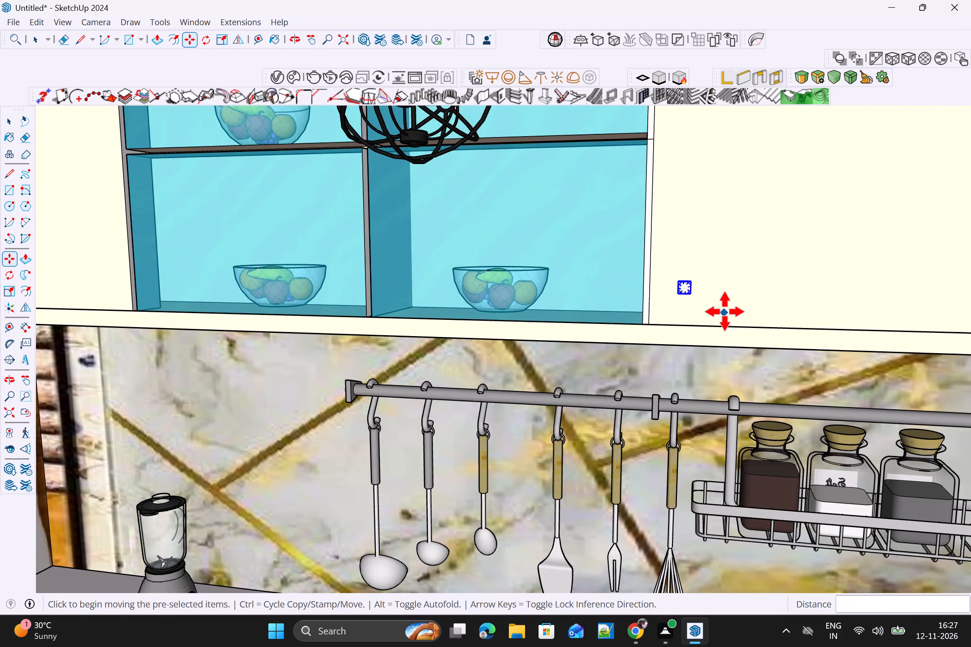
middle_drag(727, 310, 827, 460)
scroll(732, 327, up, 2)
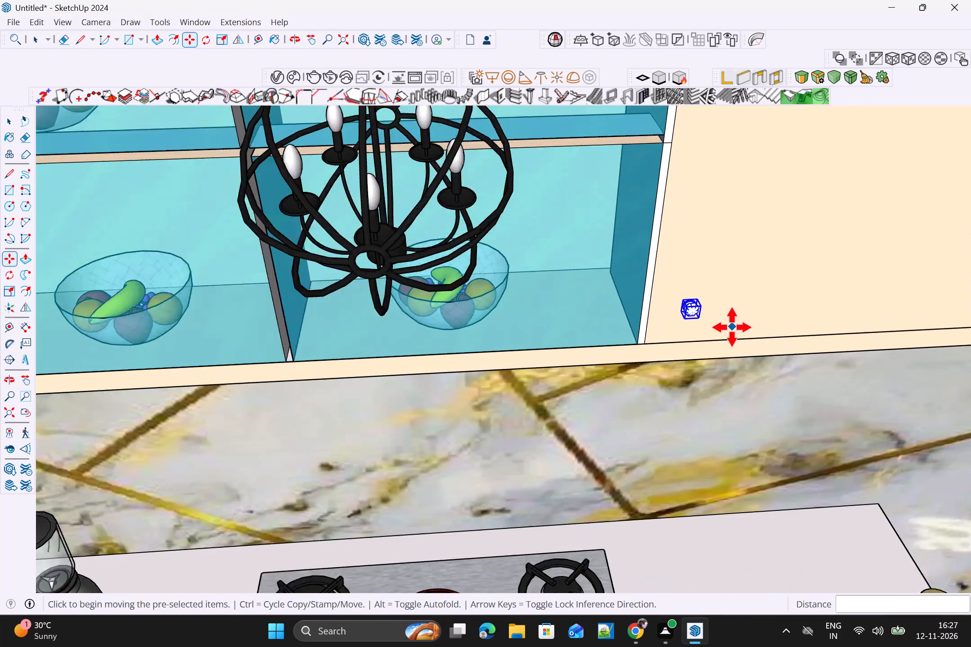
scroll(732, 327, up, 2)
scroll(682, 298, up, 3)
click(668, 291)
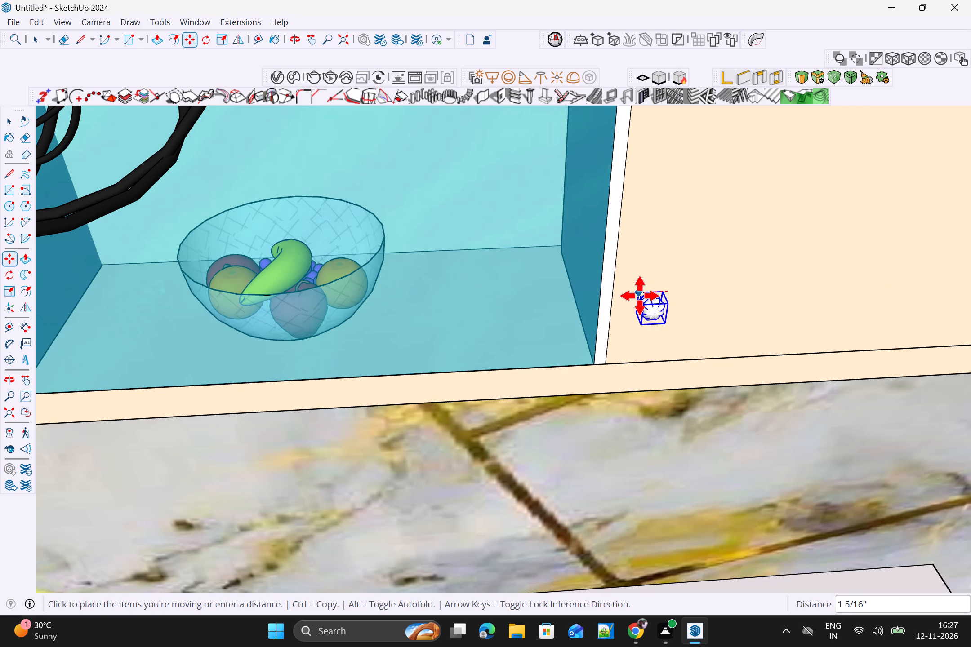
click(640, 296)
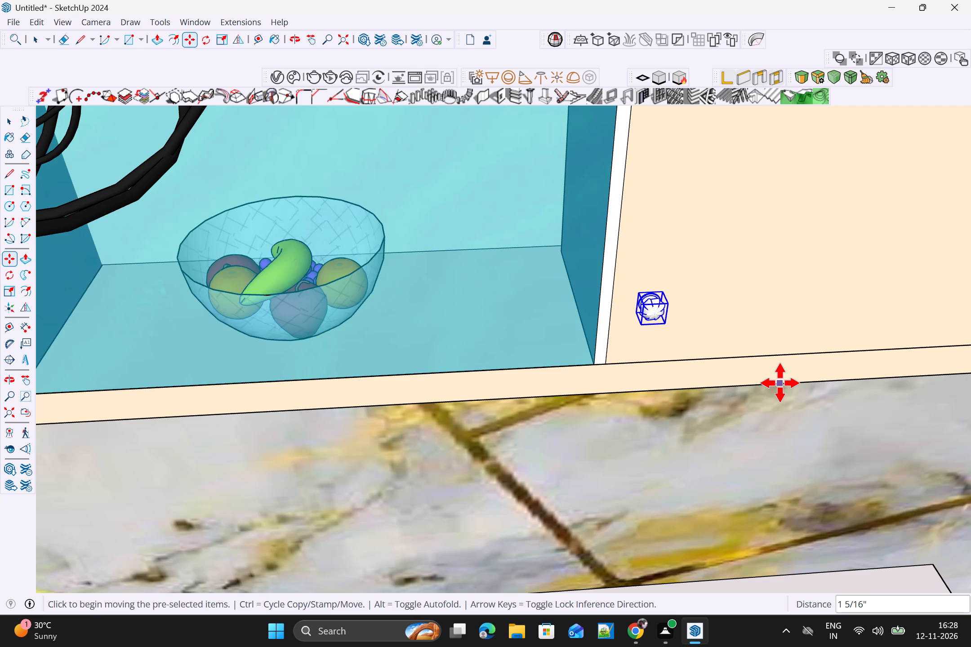
Copy the knob about 2' 1 7/8" sideways to the lower right glass compartment, beside the central divider.
scroll(681, 301, down, 2)
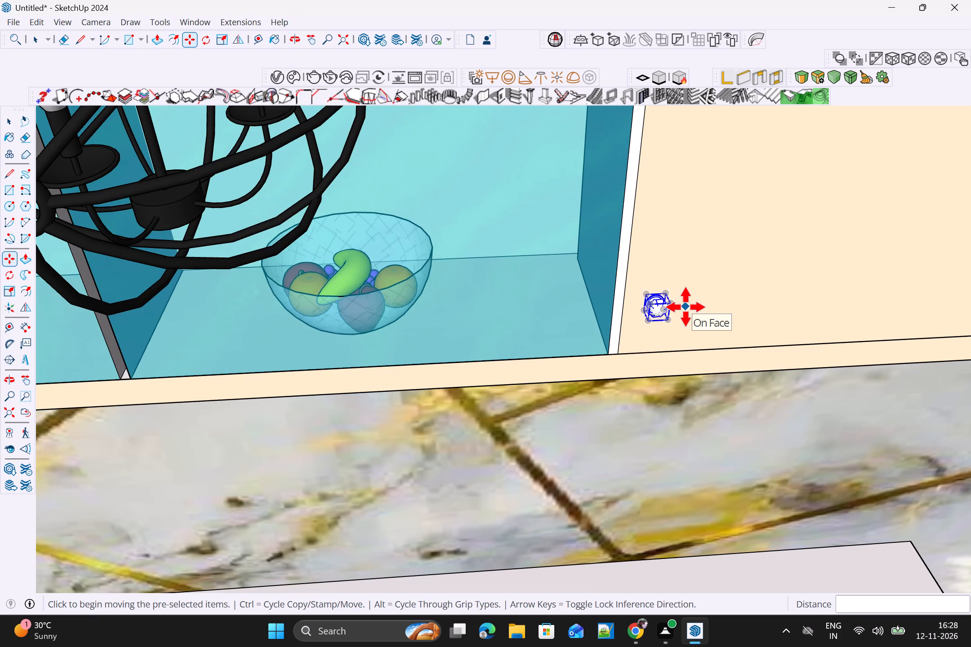
scroll(686, 307, down, 9)
middle_drag(689, 312, 692, 240)
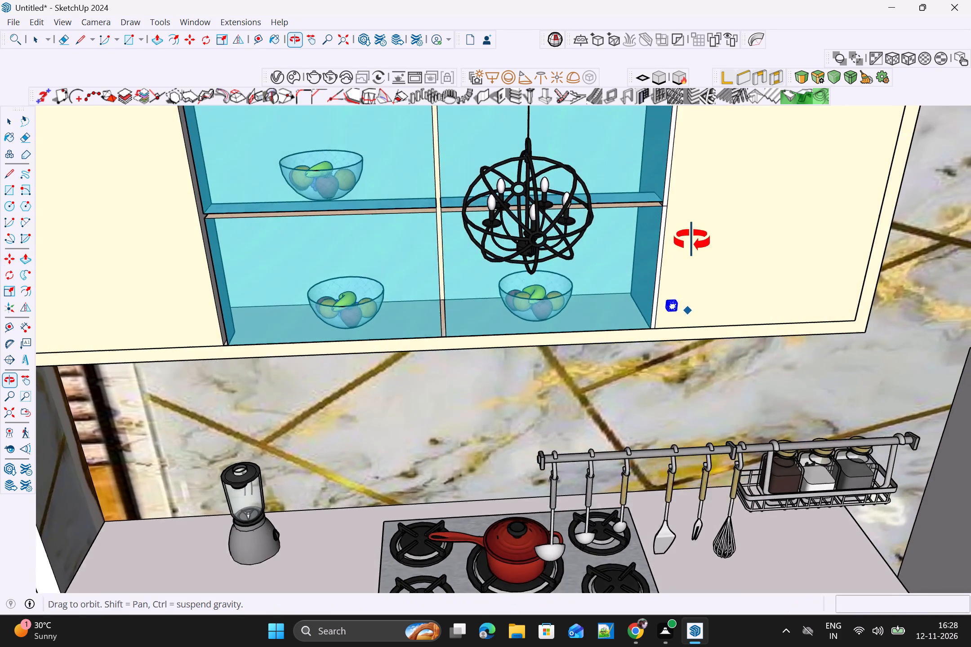
middle_drag(692, 240, 687, 215)
scroll(703, 267, down, 3)
scroll(683, 292, up, 2)
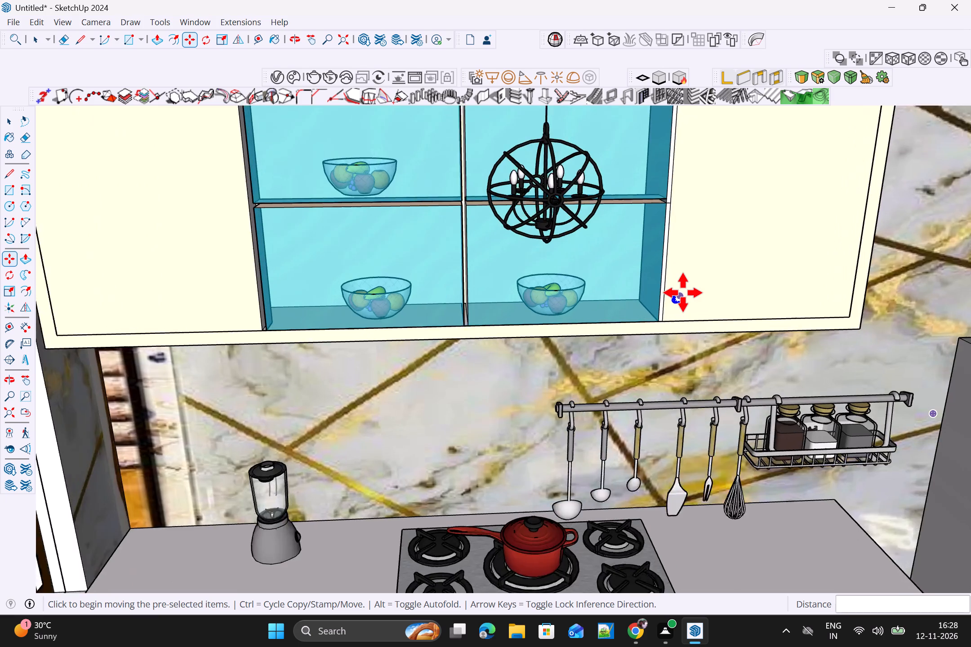
scroll(683, 292, up, 4)
click(667, 294)
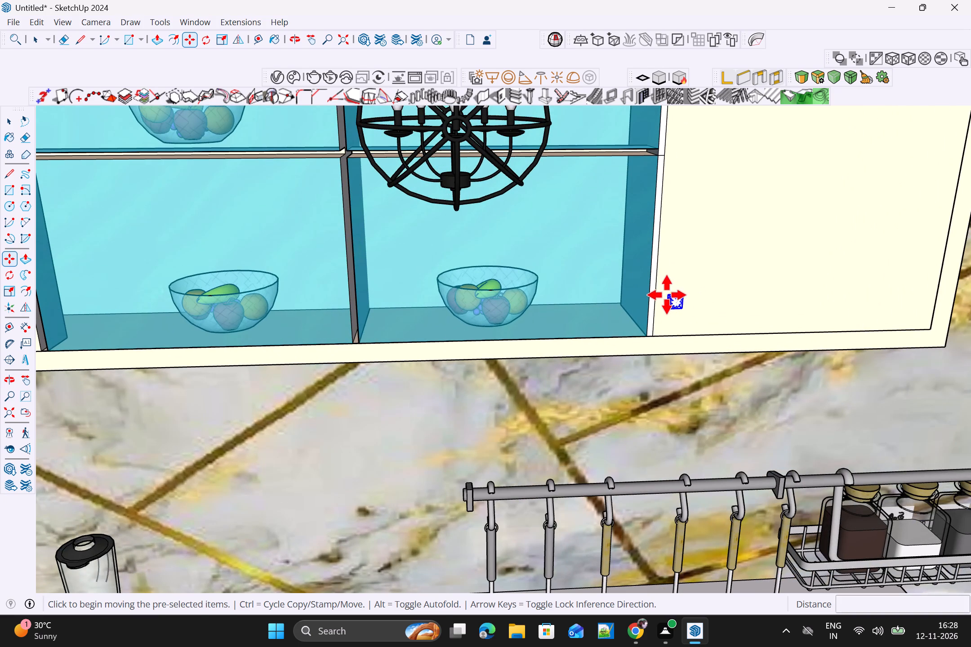
scroll(478, 308, down, 4)
scroll(216, 316, down, 3)
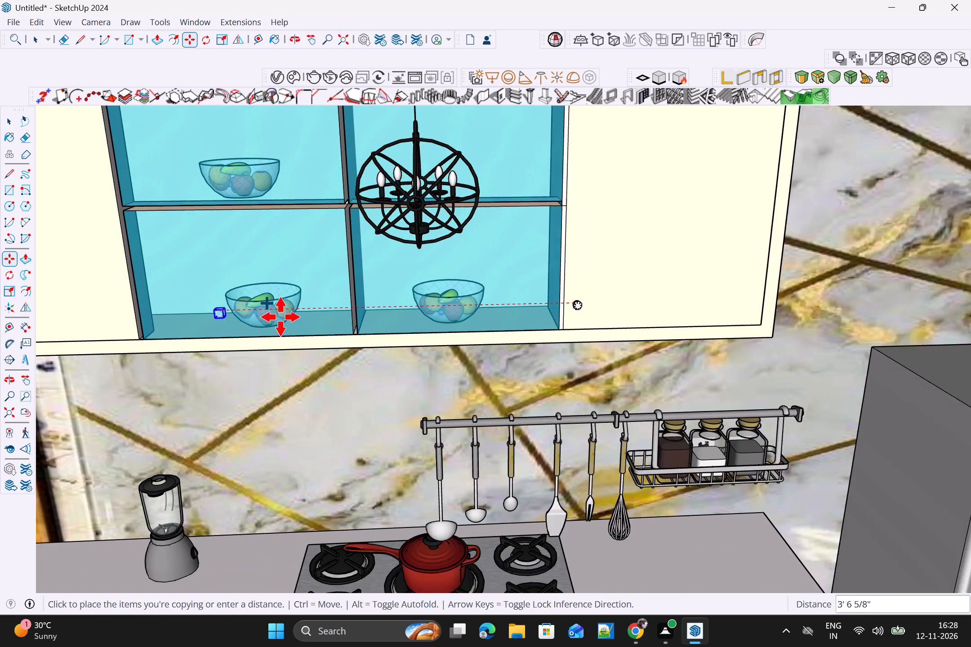
scroll(281, 317, down, 1)
scroll(288, 315, up, 1)
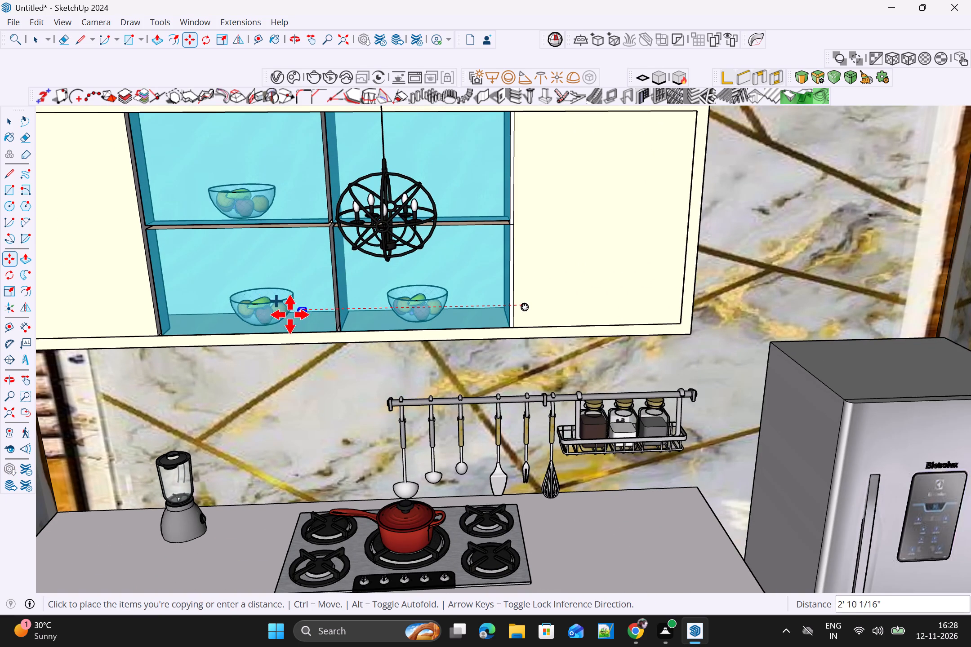
scroll(290, 315, up, 2)
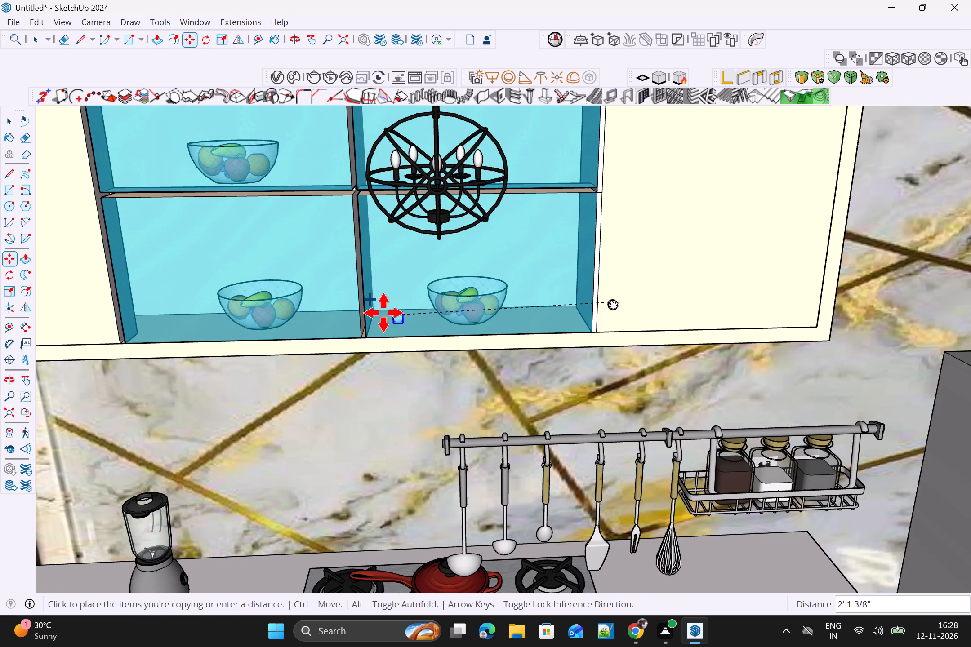
click(384, 314)
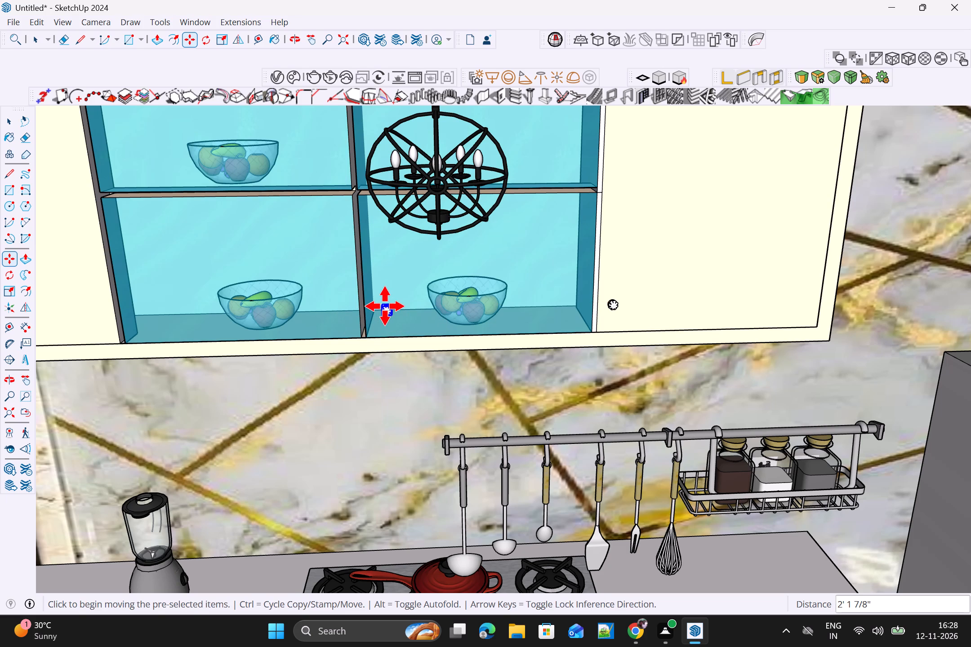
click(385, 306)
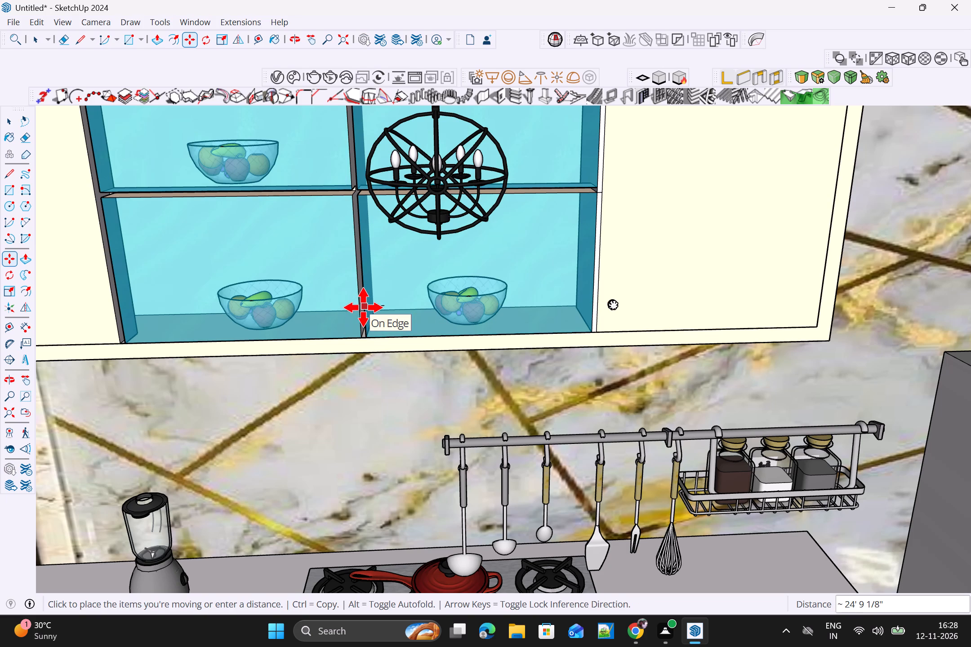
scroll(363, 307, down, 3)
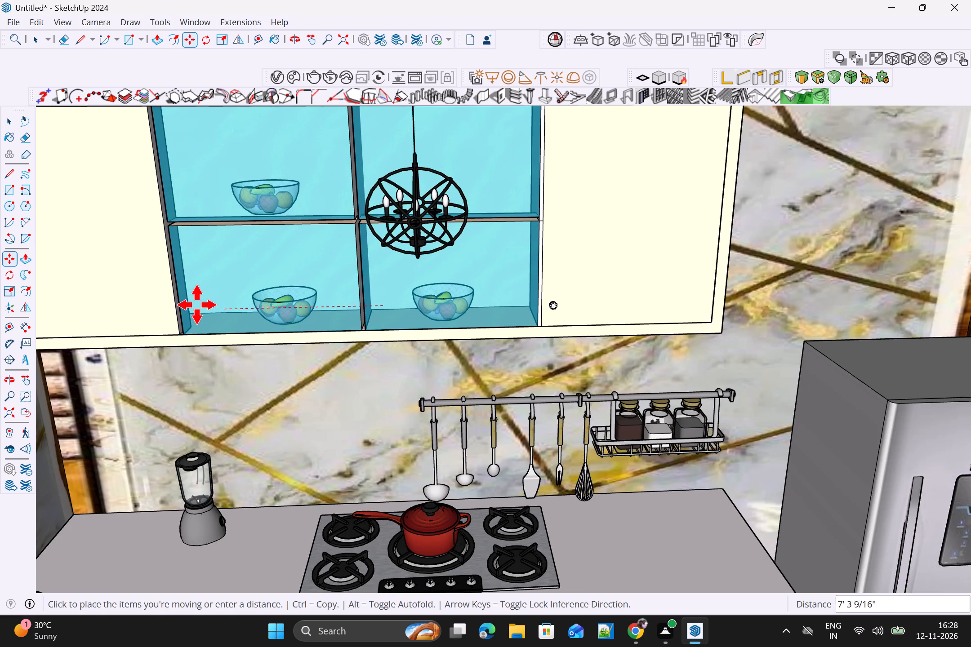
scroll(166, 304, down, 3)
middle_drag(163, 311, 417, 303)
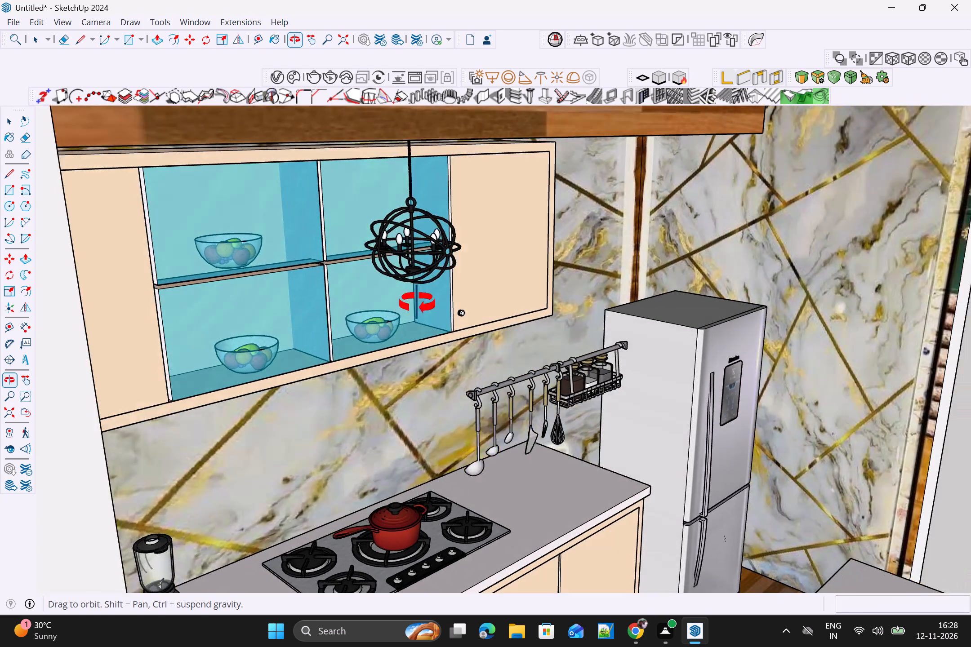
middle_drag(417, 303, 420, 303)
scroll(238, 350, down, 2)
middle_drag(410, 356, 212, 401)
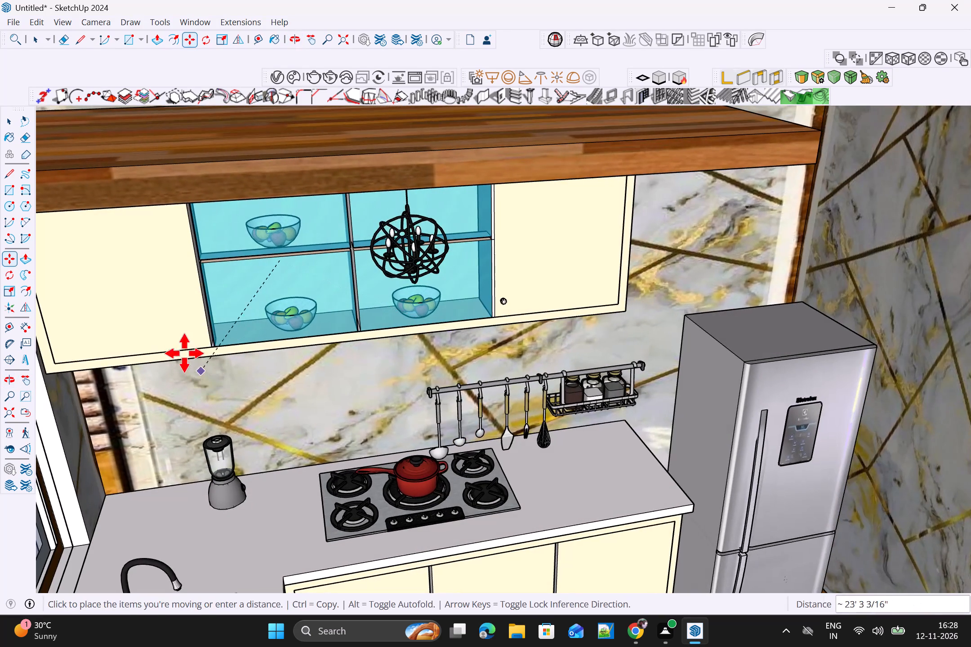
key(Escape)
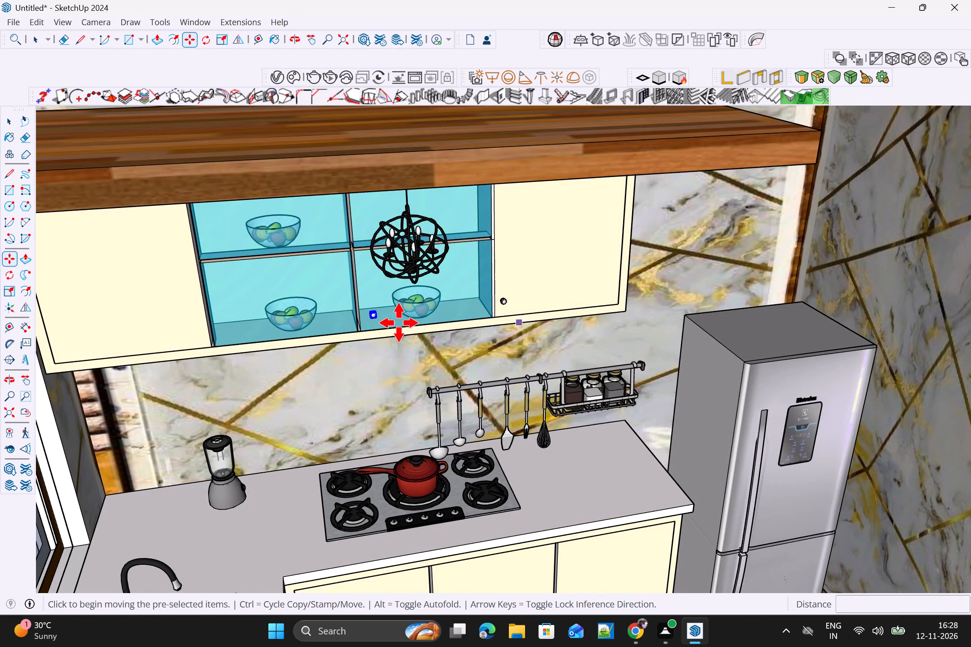
Copy the knob about 5 15/16" sideways across the central divider to the lower left glass compartment.
scroll(383, 322, up, 1)
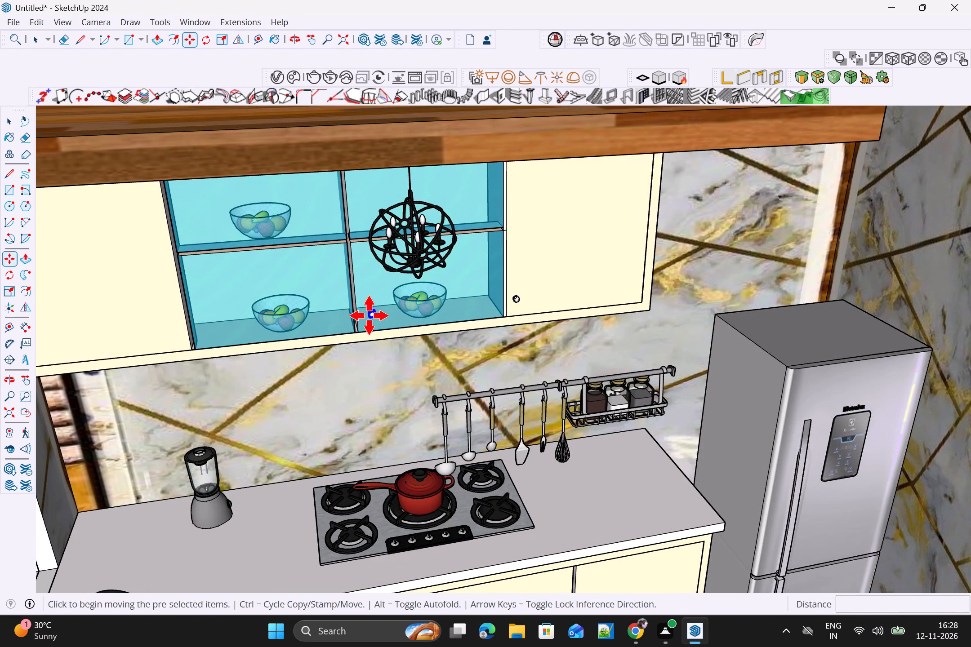
click(369, 315)
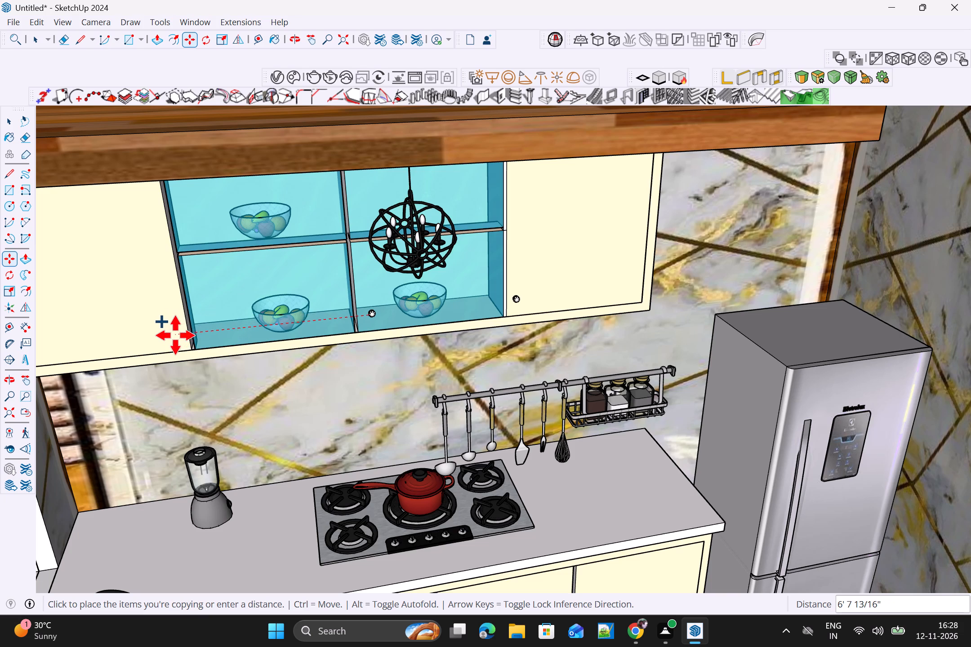
scroll(336, 318, up, 9)
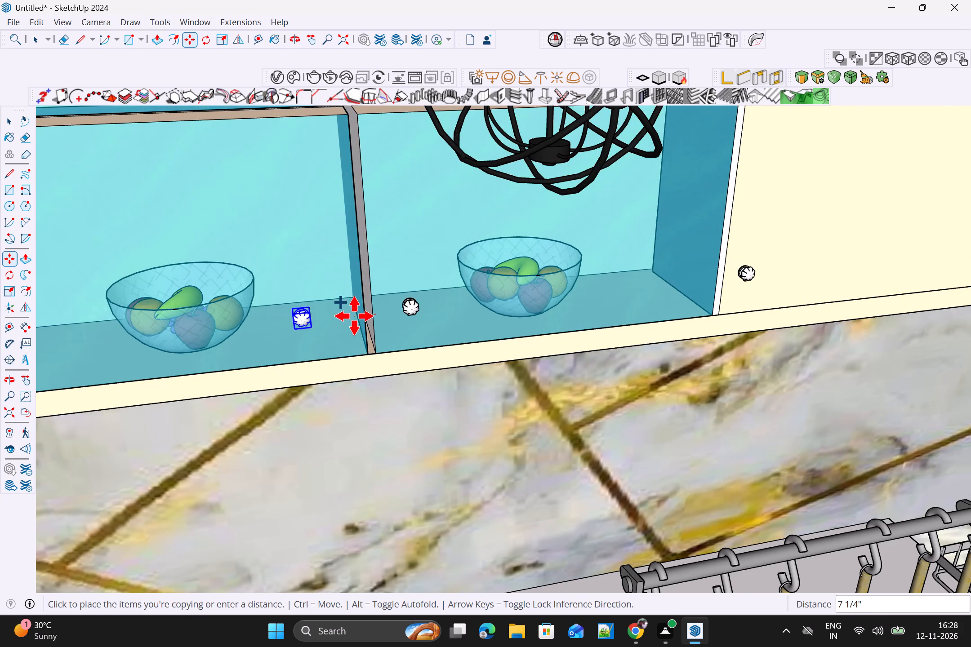
click(358, 316)
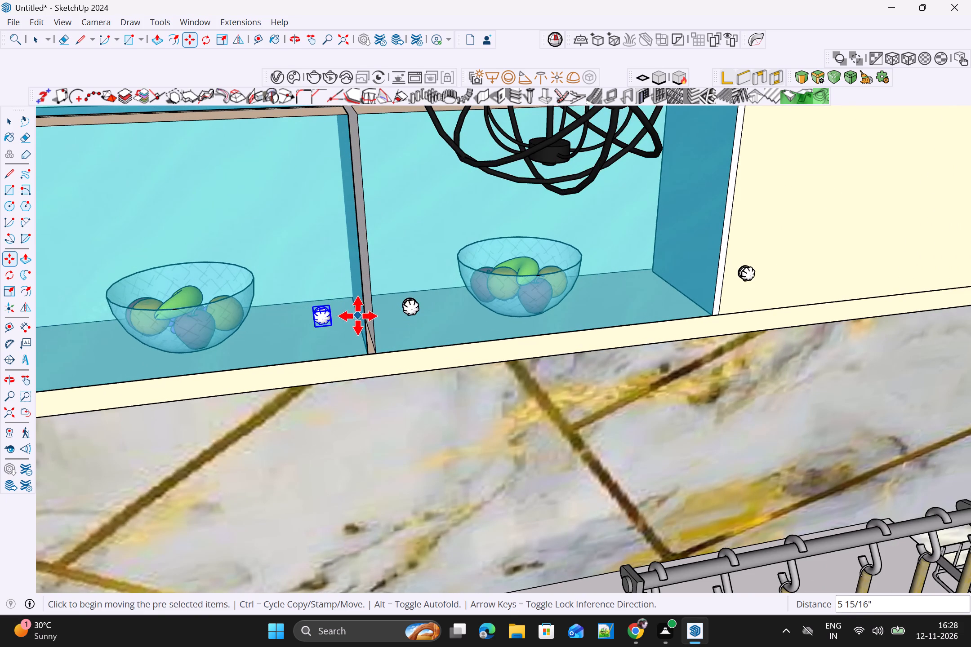
Copy the lower left compartment's knob about 1' 3 1/2" upward to the upper left glass compartment, beside the central divider.
click(330, 308)
scroll(330, 257, down, 3)
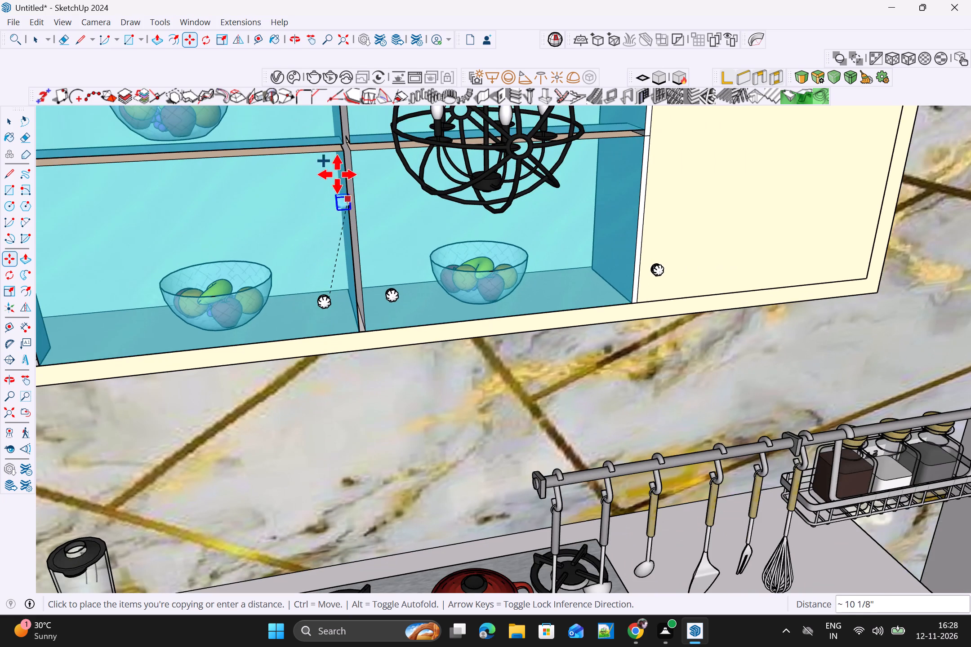
scroll(335, 172, down, 3)
scroll(330, 137, up, 1)
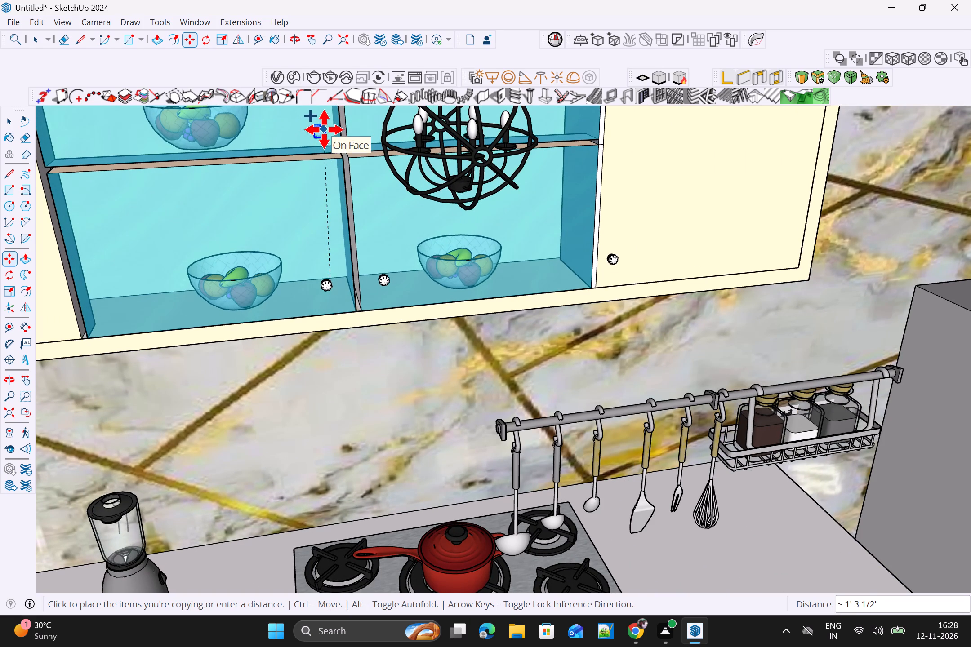
click(324, 129)
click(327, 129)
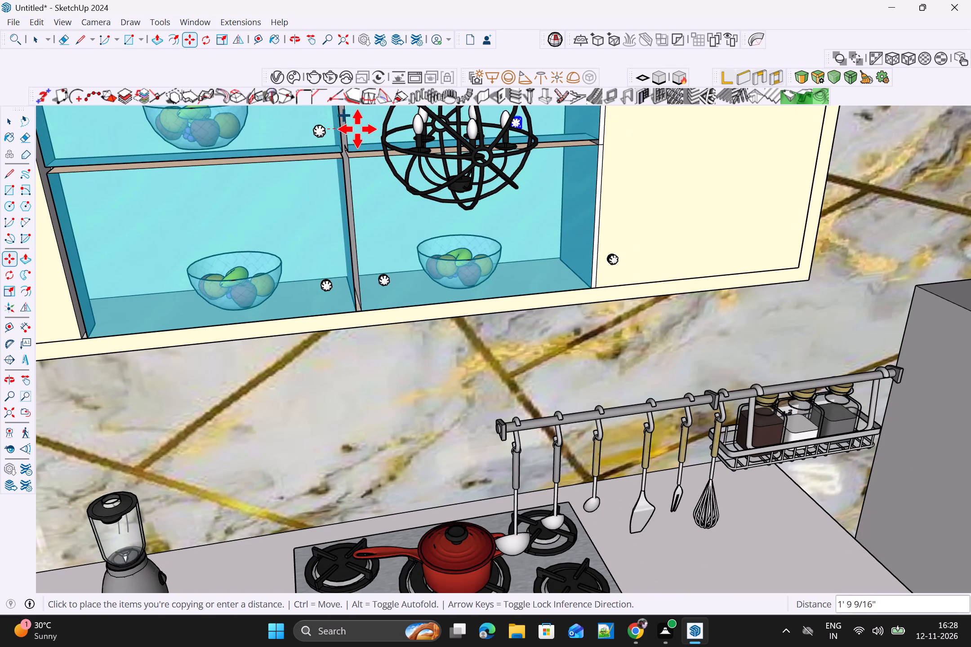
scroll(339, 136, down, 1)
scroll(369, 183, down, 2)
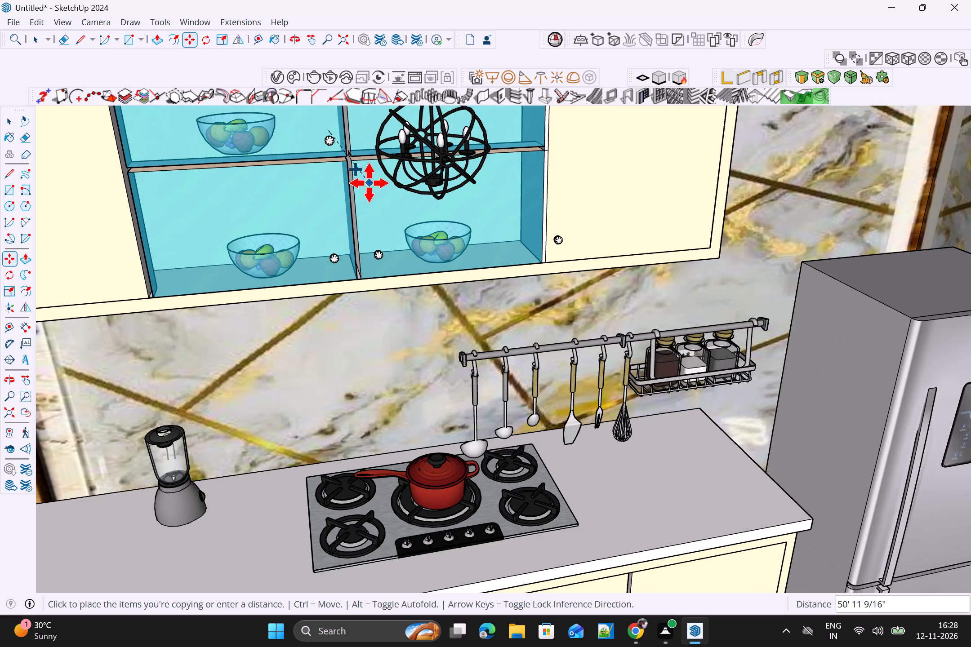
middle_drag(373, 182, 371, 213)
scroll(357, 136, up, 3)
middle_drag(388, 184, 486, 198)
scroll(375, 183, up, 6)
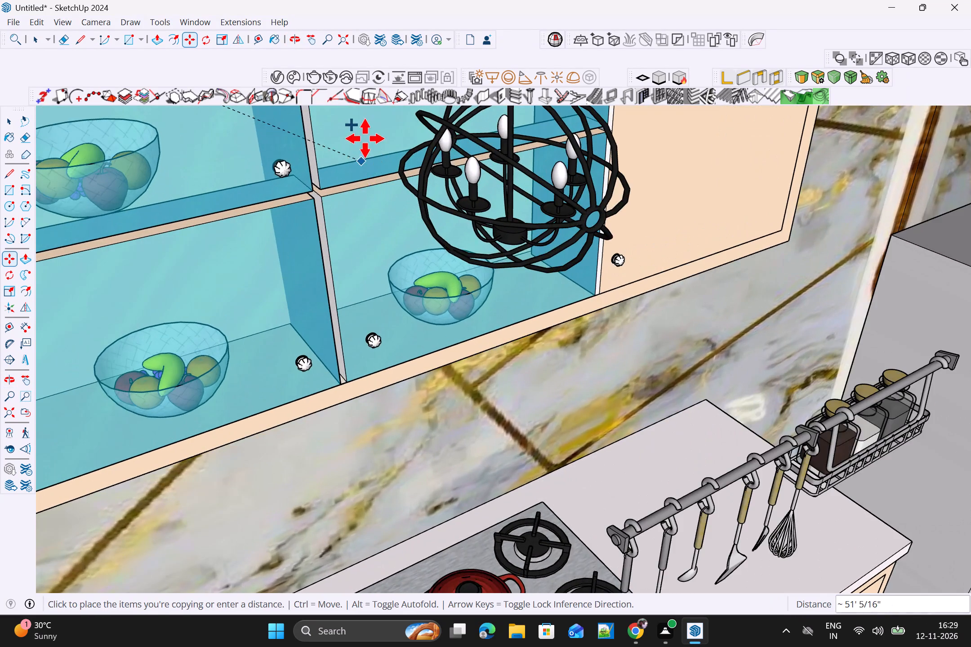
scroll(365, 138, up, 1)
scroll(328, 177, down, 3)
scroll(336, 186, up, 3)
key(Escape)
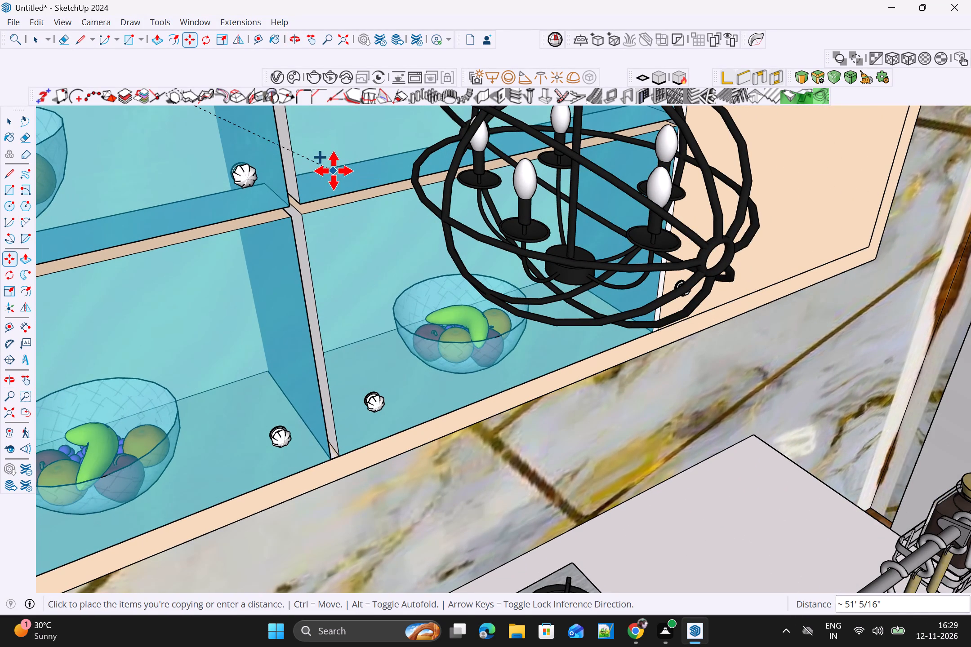
Copy the upper left compartment's knob about 4 1/2" sideways across the divider to the upper right glass compartment.
click(263, 172)
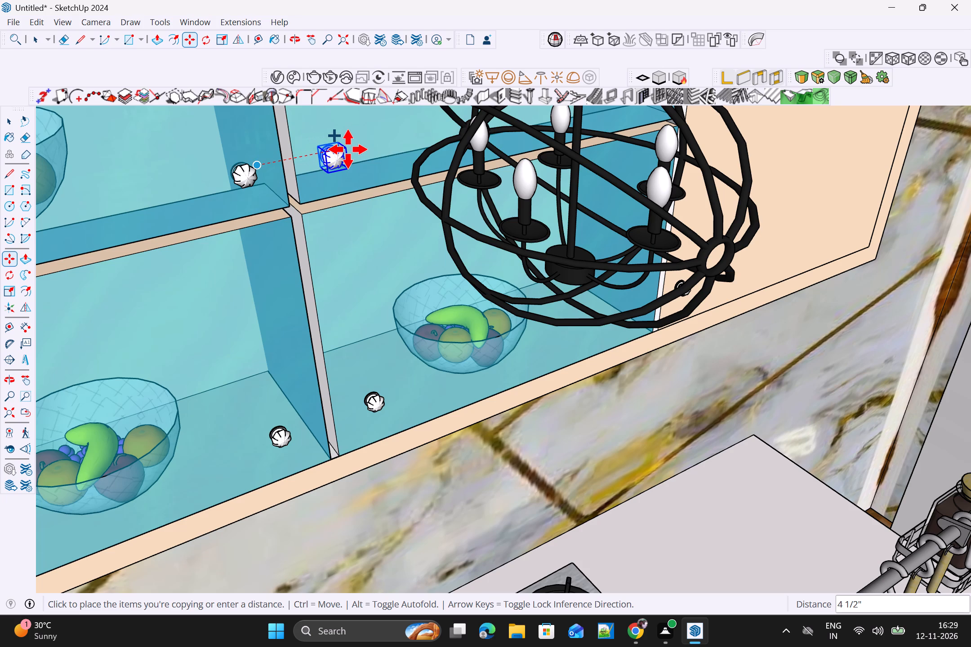
click(348, 149)
Copy the lower left compartment's knob about 2' 1 3/16" sideways onto the left solid door, near its lower inner corner.
scroll(375, 207, down, 5)
middle_drag(437, 284, 307, 252)
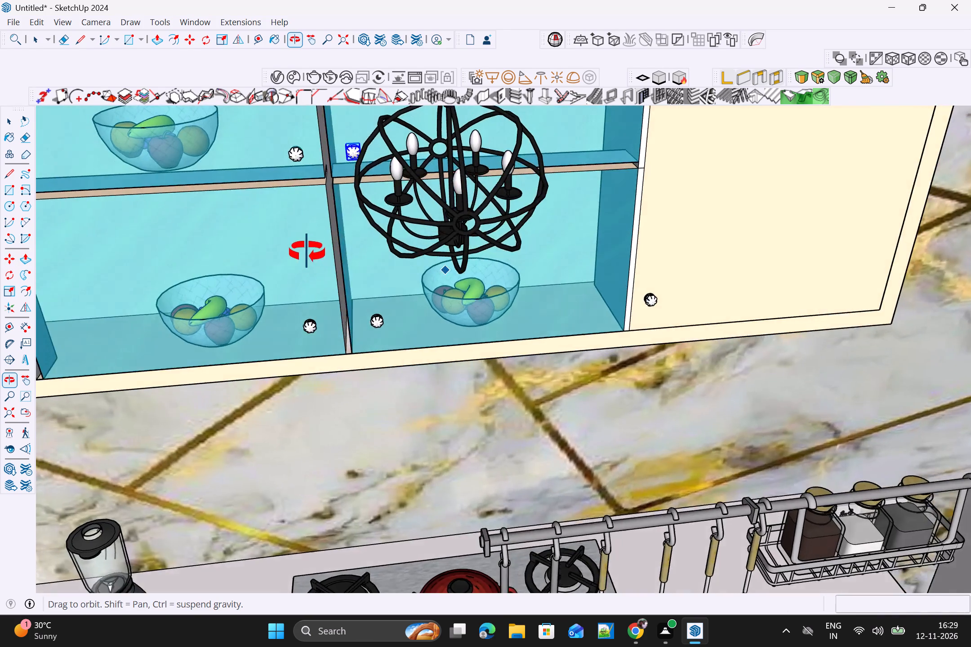
middle_drag(307, 252, 312, 238)
scroll(286, 135, down, 6)
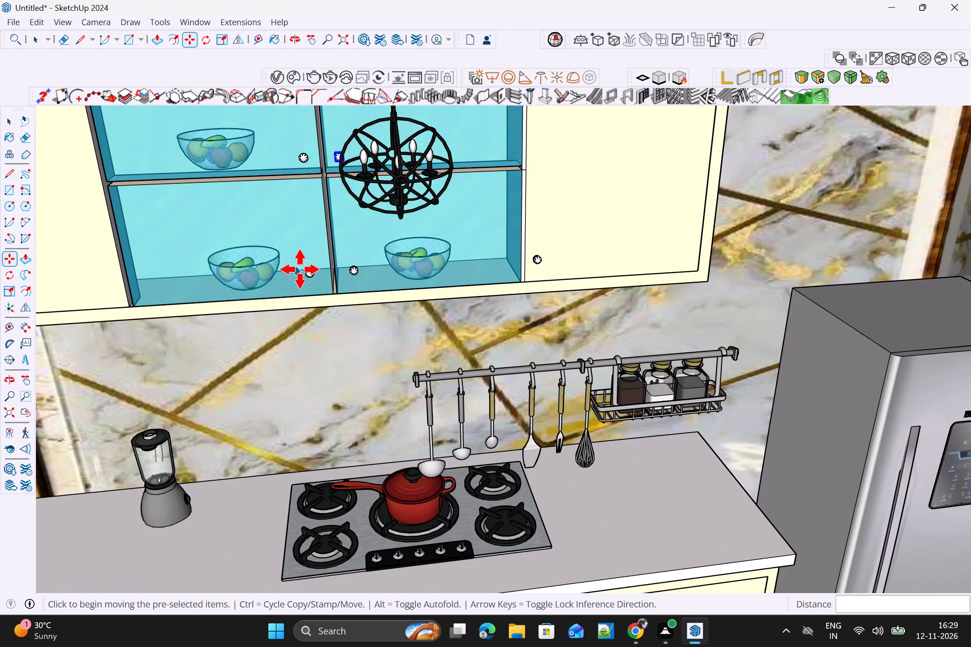
click(307, 270)
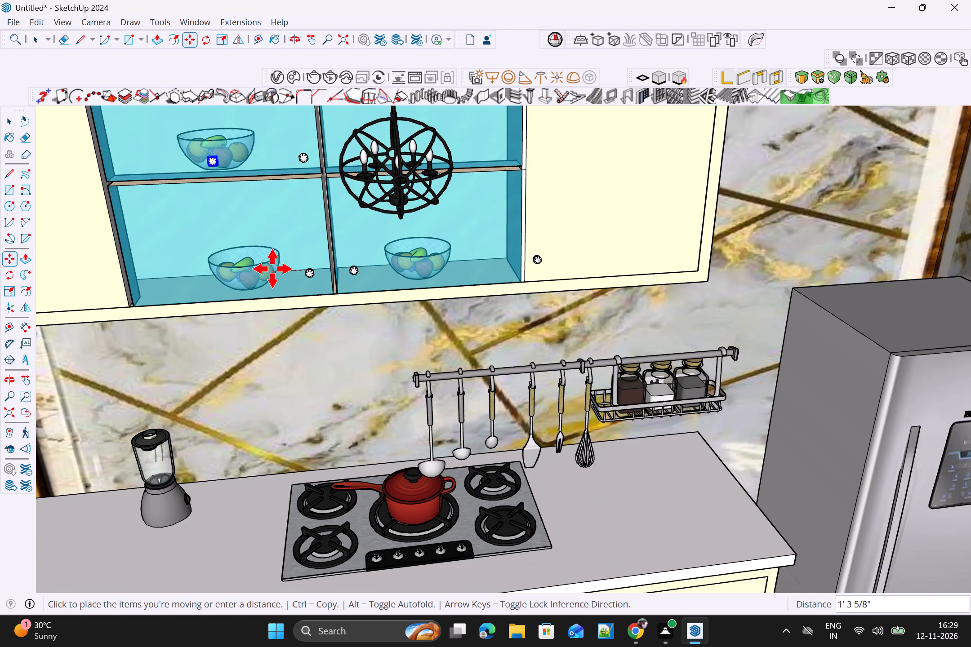
key(Escape)
key(space)
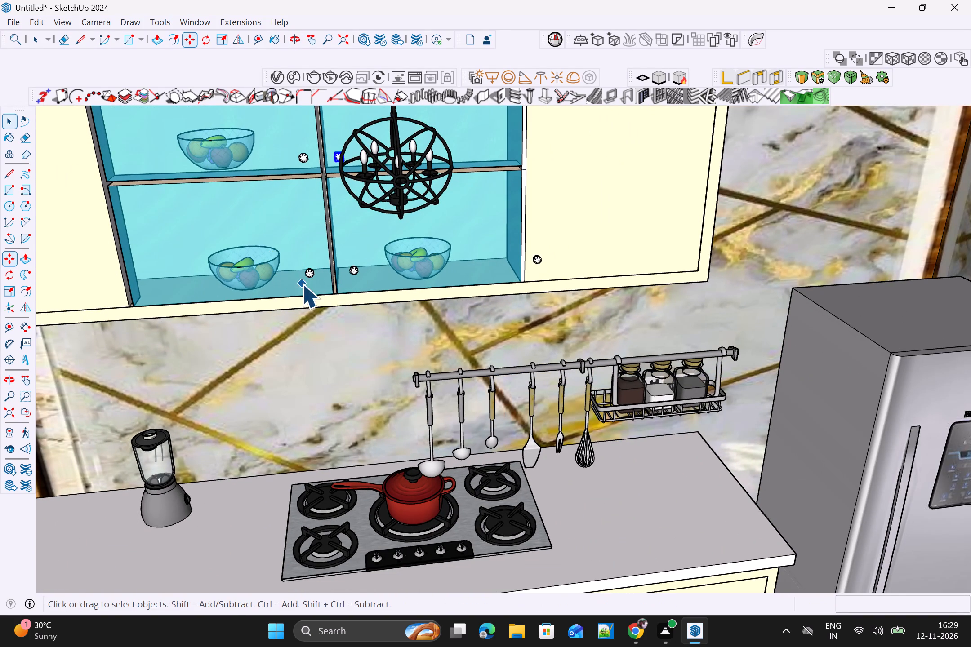
click(305, 161)
click(312, 277)
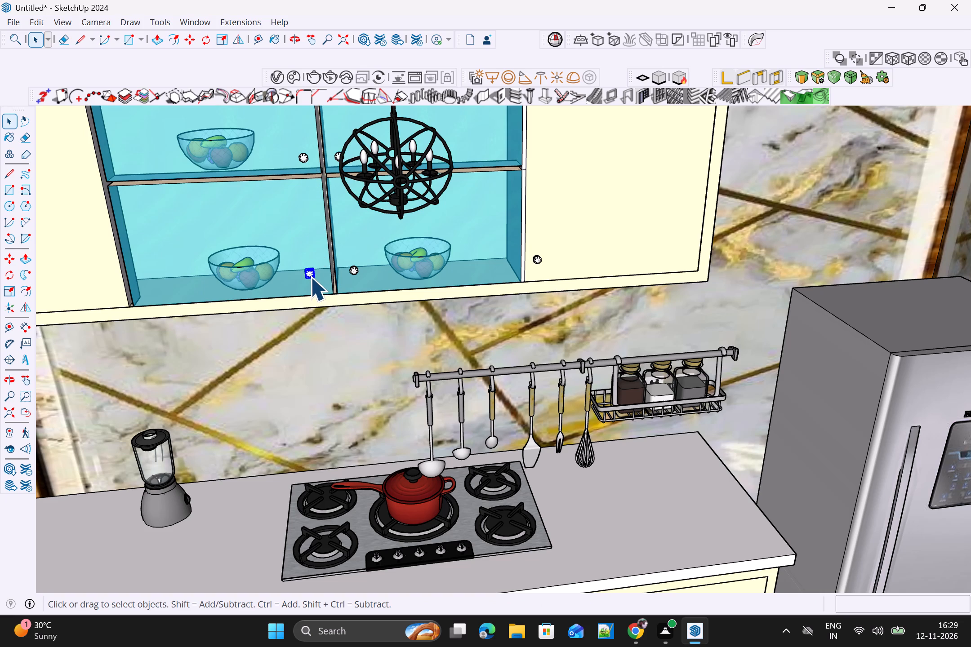
key(m)
click(307, 272)
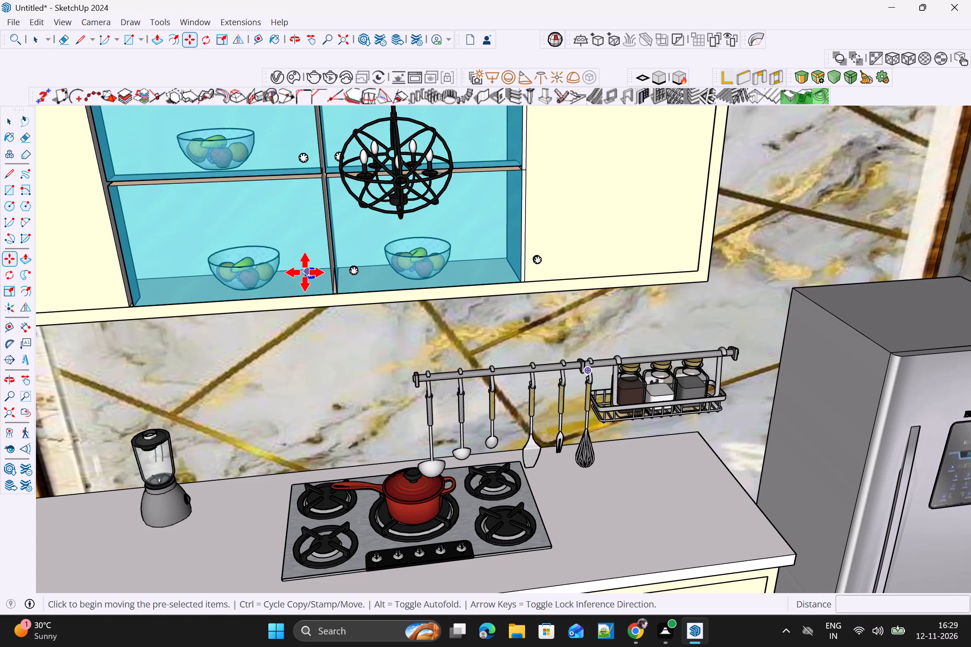
click(108, 282)
key(space)
Examine the whole kitchen from wider views to check the knobs on the wall cabinet.
scroll(266, 319, down, 6)
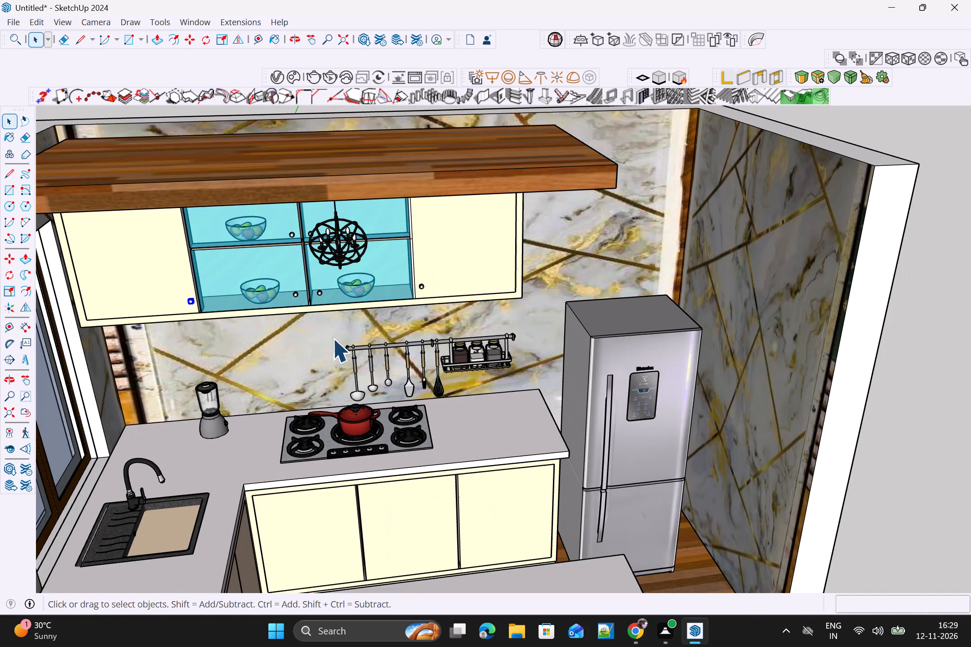
middle_drag(392, 372, 353, 319)
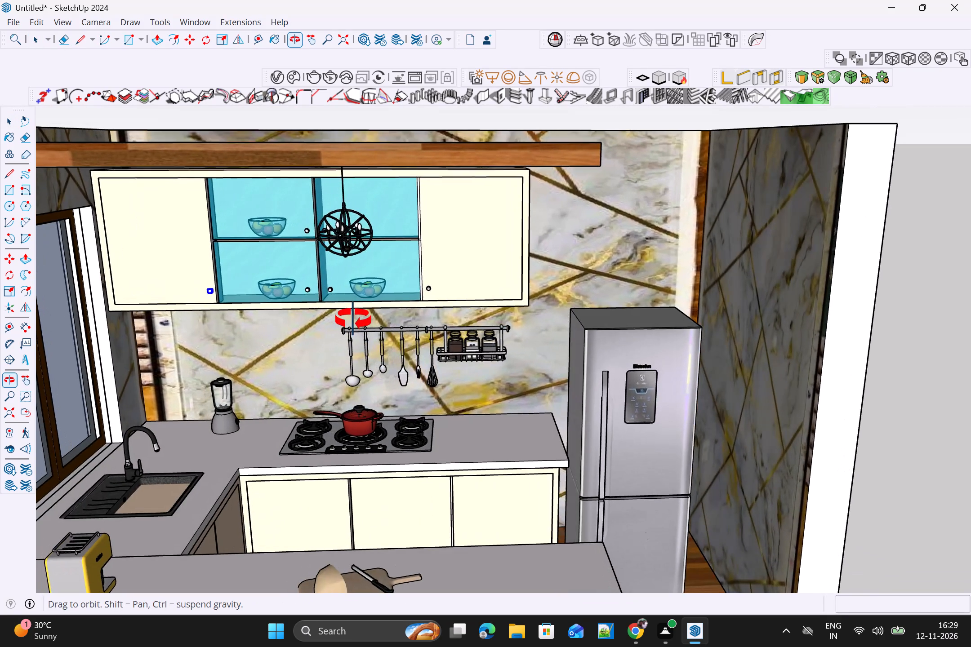
middle_drag(353, 319, 380, 299)
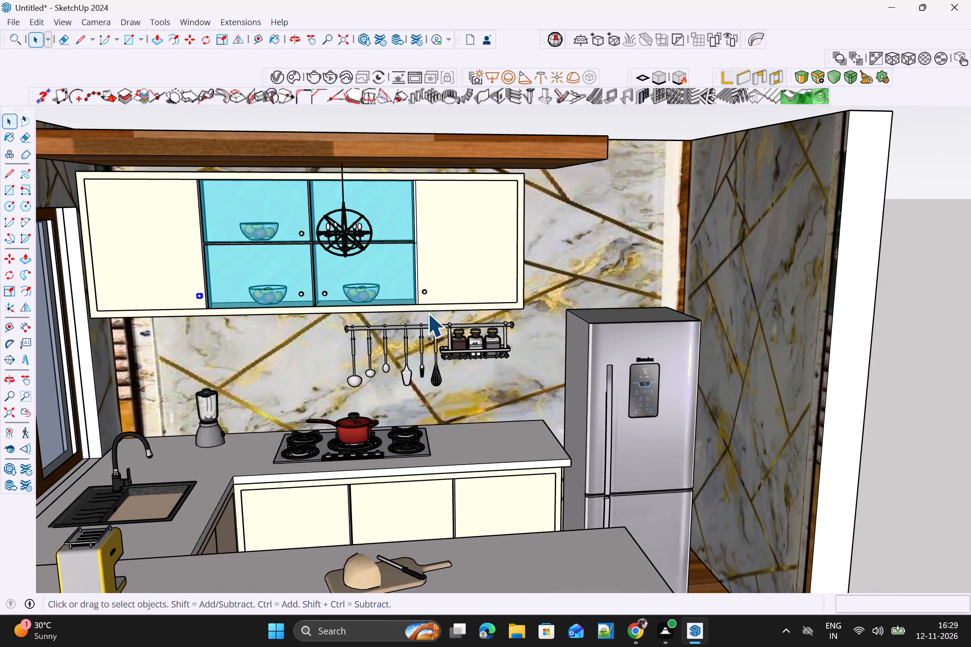
scroll(446, 321, down, 5)
scroll(477, 383, down, 1)
middle_drag(481, 392, 378, 377)
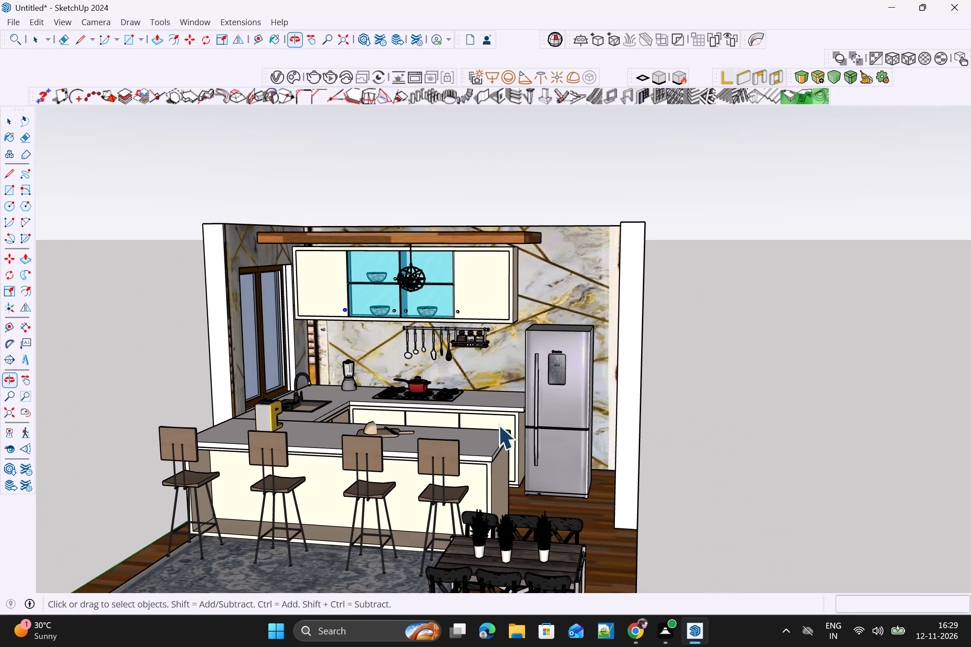
click(138, 340)
scroll(149, 338, up, 3)
scroll(149, 338, down, 2)
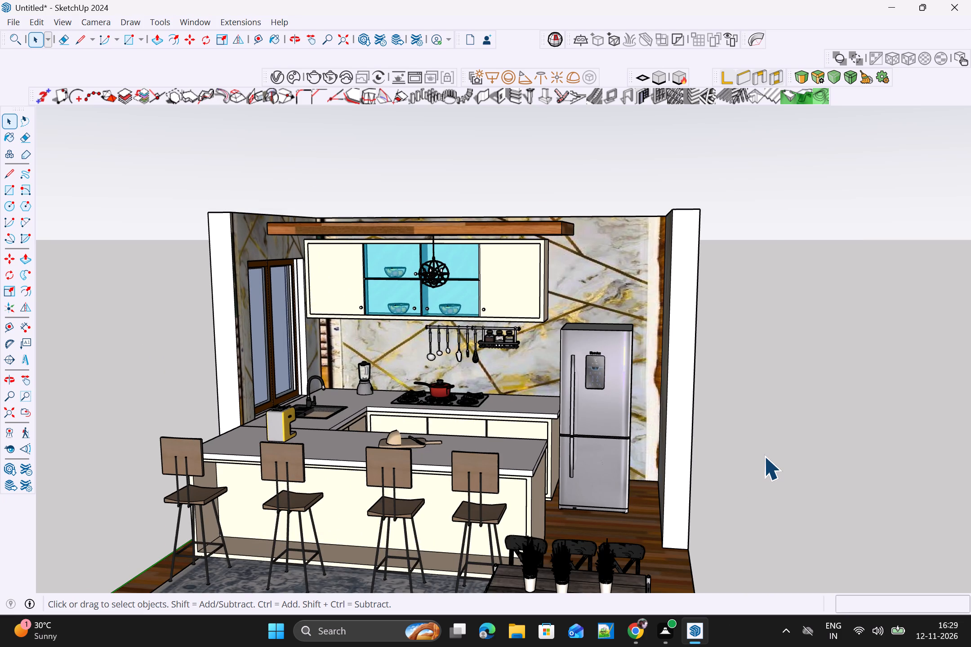
click(791, 445)
scroll(791, 445, up, 2)
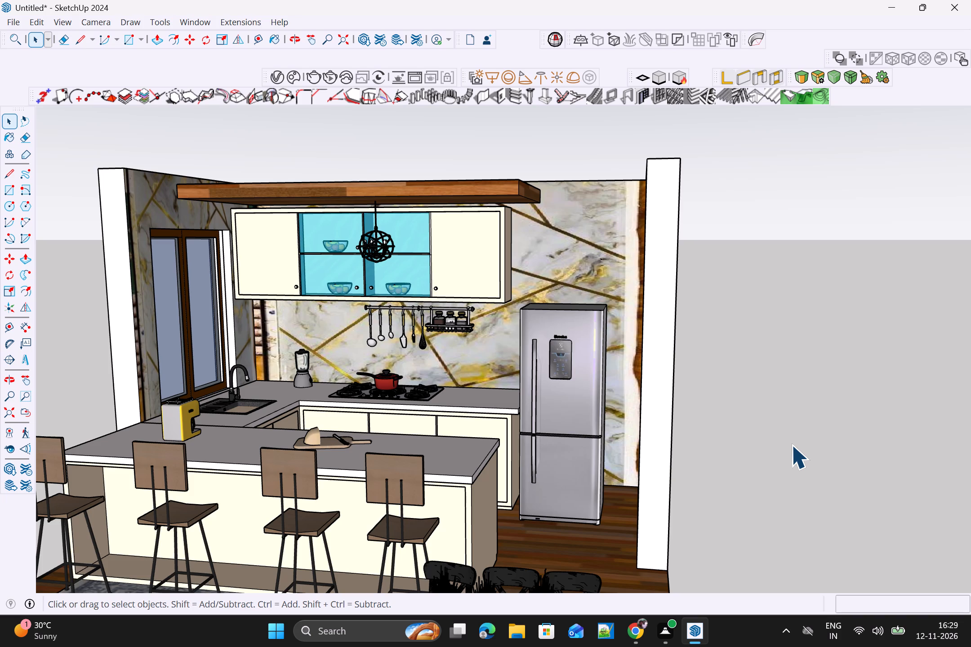
scroll(791, 445, up, 1)
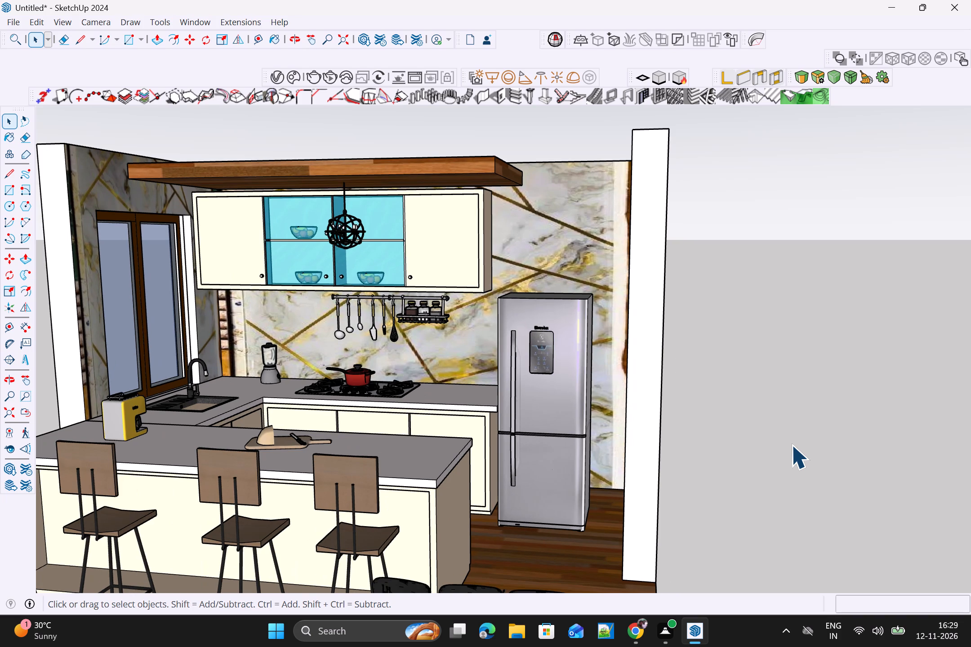
Move the refrigerator slightly back toward the marble wall, beside the end of the base cabinets.
click(574, 477)
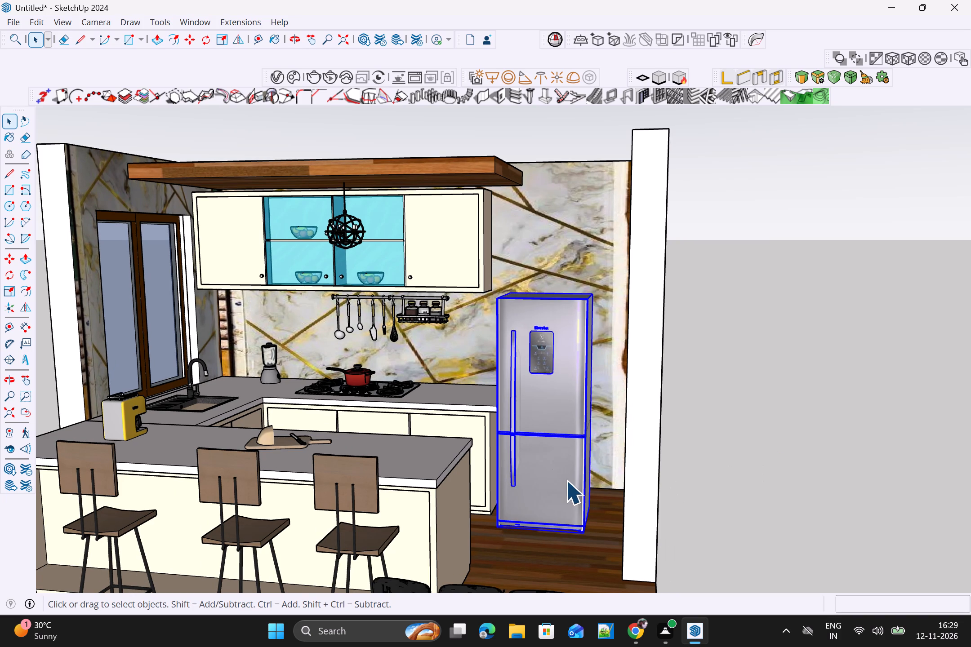
key(m)
click(585, 534)
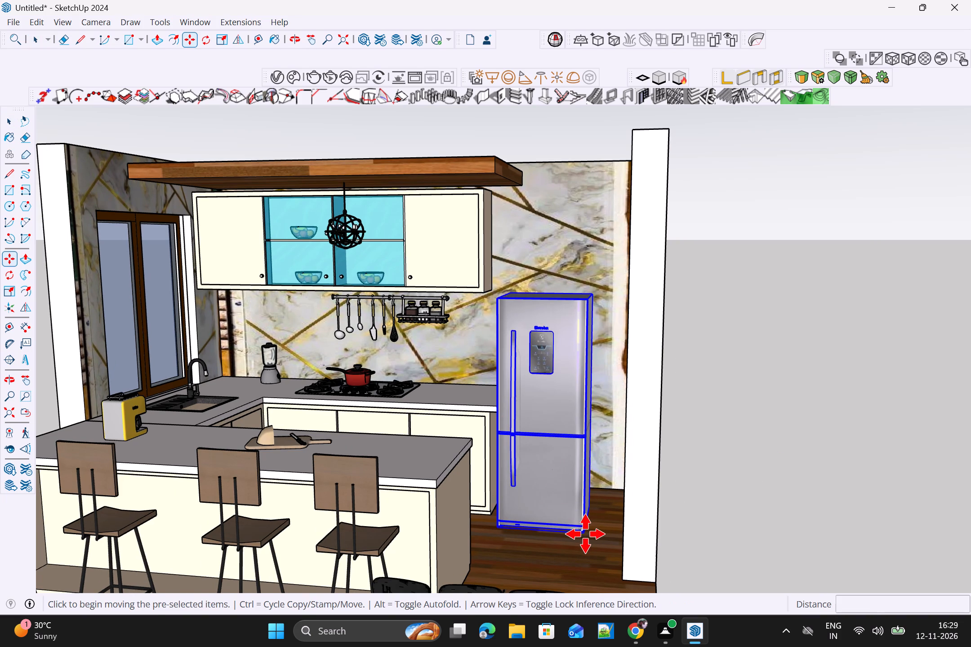
scroll(590, 527, up, 3)
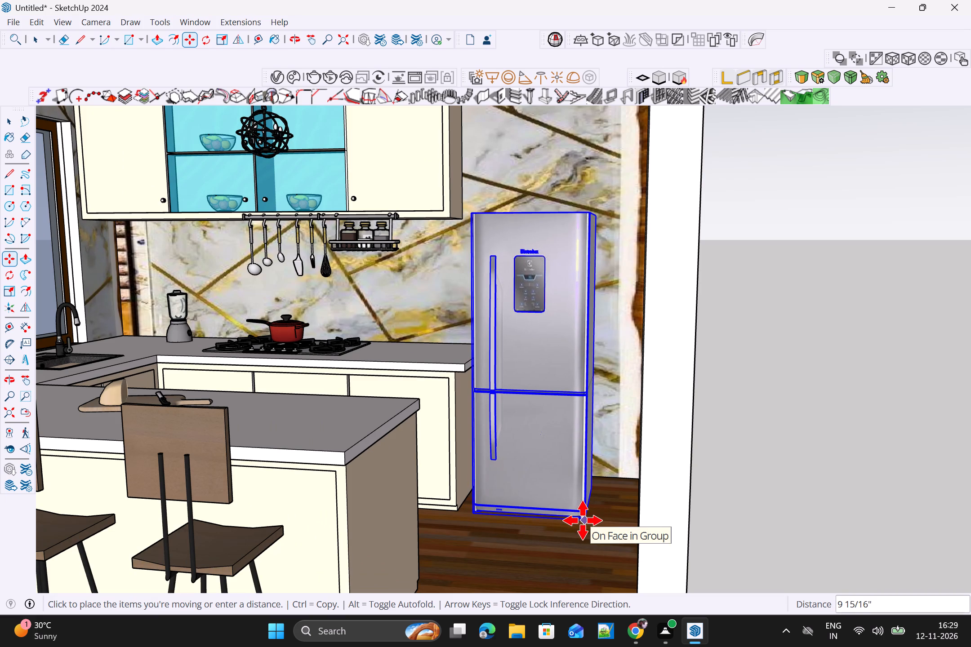
click(582, 524)
key(space)
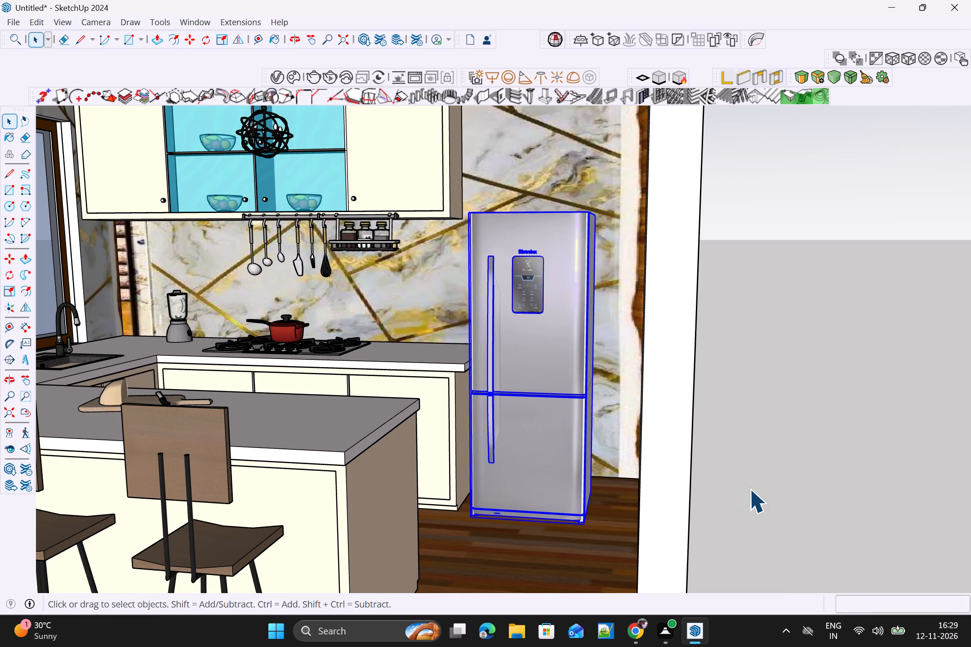
click(749, 489)
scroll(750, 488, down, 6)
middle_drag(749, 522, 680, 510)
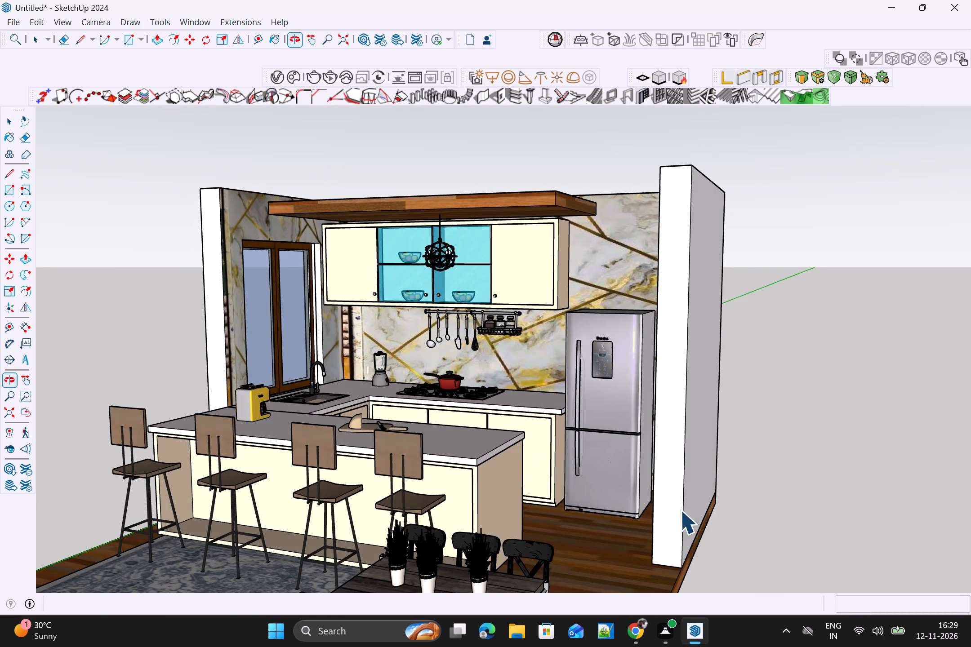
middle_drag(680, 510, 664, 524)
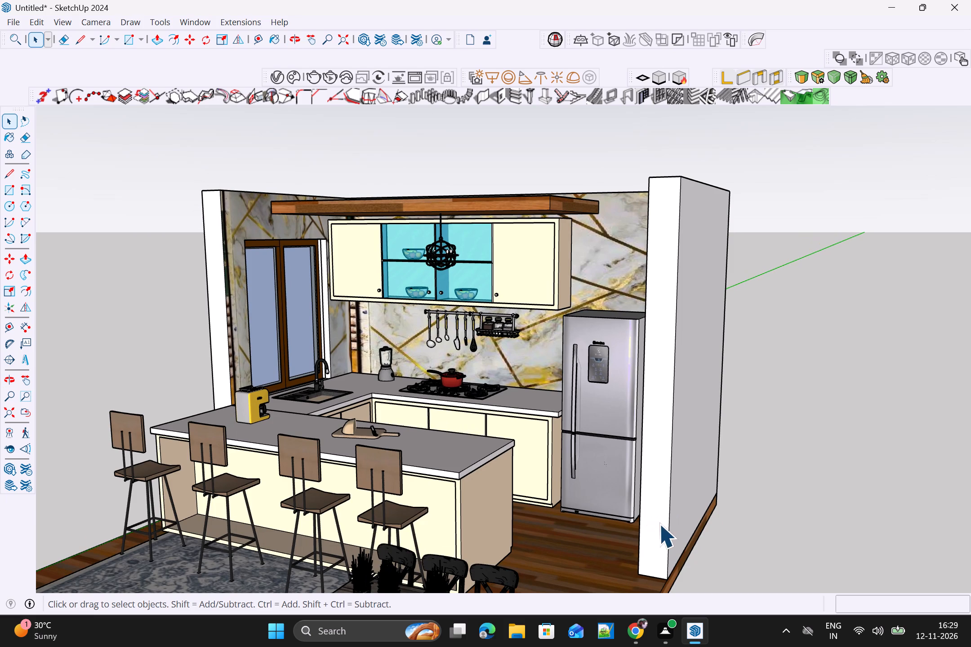
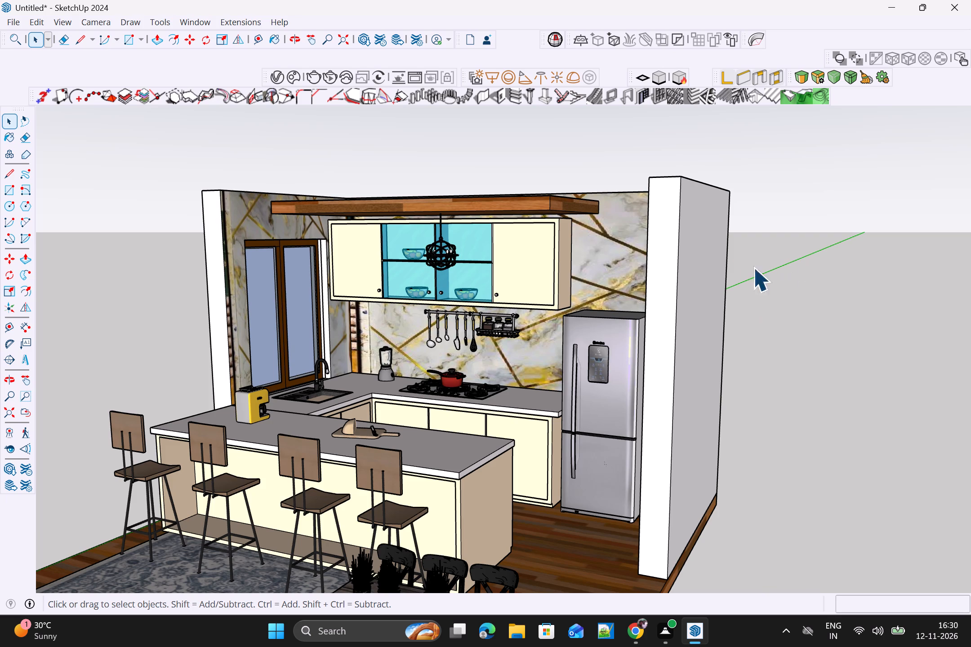
Examine the whole kitchen model from above and from eye level, including its cabinets, island and dining area.
scroll(689, 324, down, 4)
middle_drag(668, 377, 664, 399)
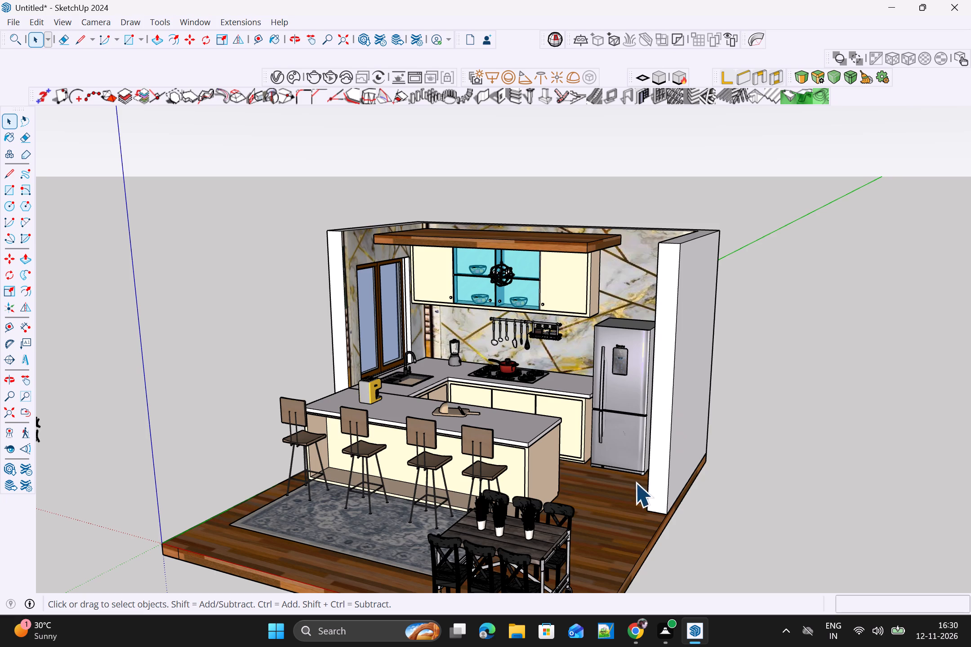
scroll(645, 453, down, 3)
middle_drag(644, 458, 610, 363)
scroll(606, 384, up, 1)
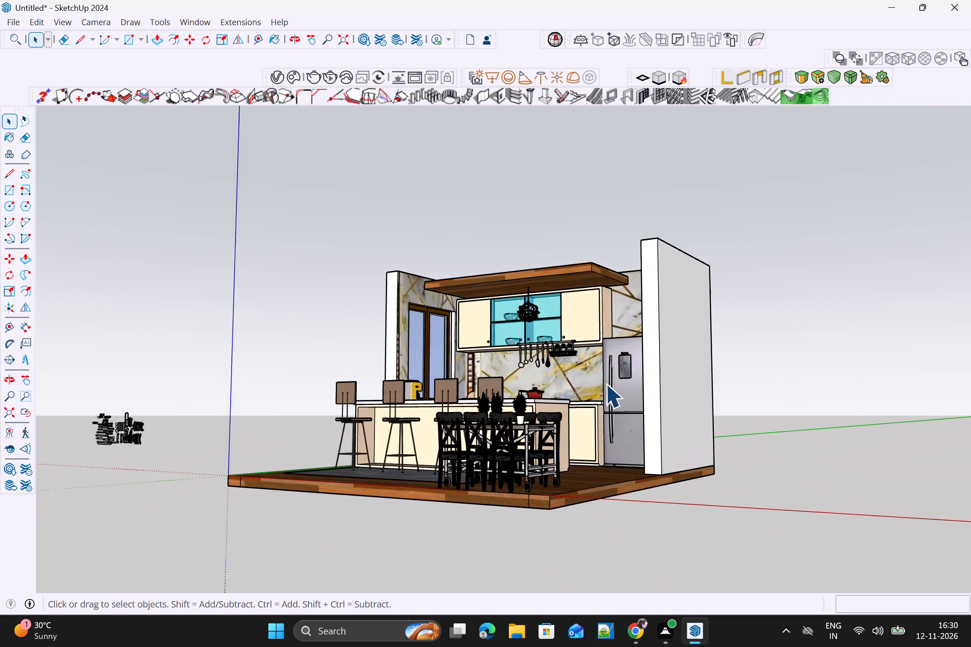
scroll(606, 384, up, 3)
middle_click(616, 415)
scroll(604, 391, up, 3)
middle_drag(604, 396, 624, 407)
scroll(624, 407, down, 3)
middle_drag(623, 407, 622, 416)
scroll(621, 412, up, 1)
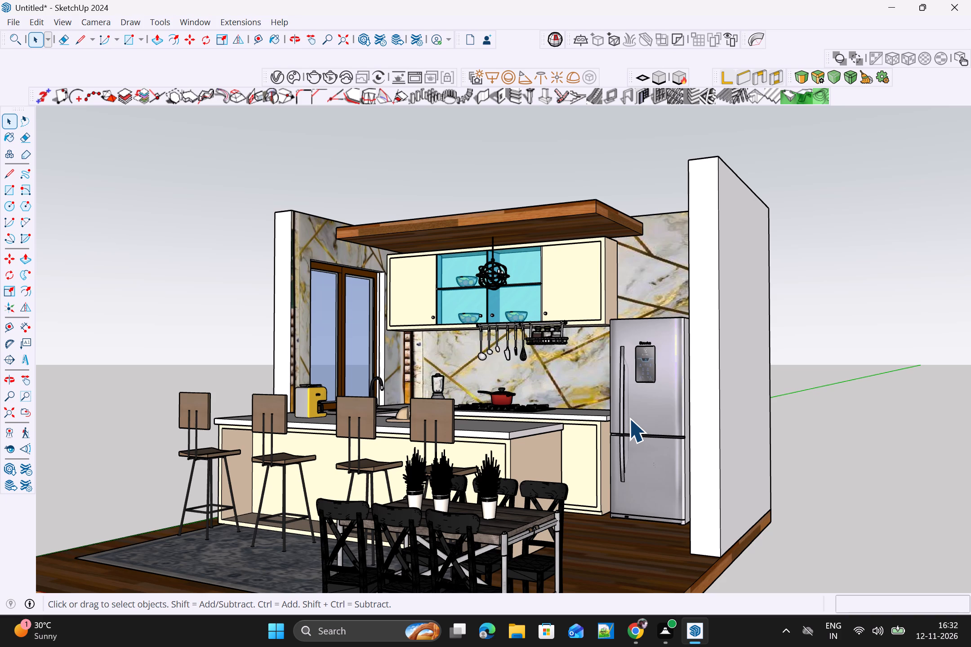
Delete the stray cluster of black geometry lying outside the kitchen floor, beyond the model origin.
scroll(568, 356, down, 2)
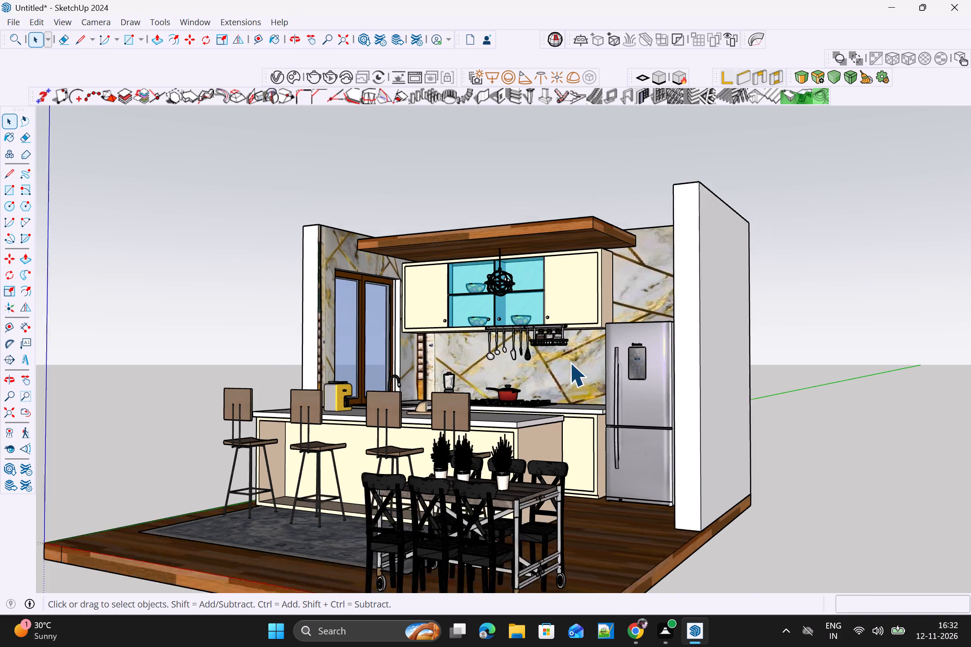
scroll(585, 380, down, 2)
middle_drag(612, 462, 637, 455)
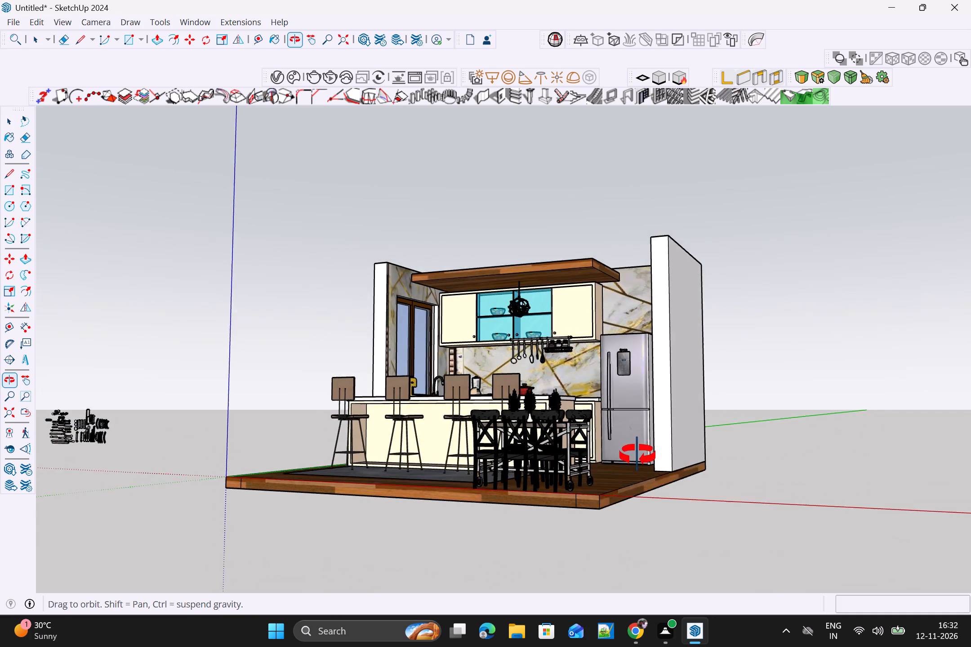
middle_drag(637, 455, 639, 457)
scroll(130, 410, down, 3)
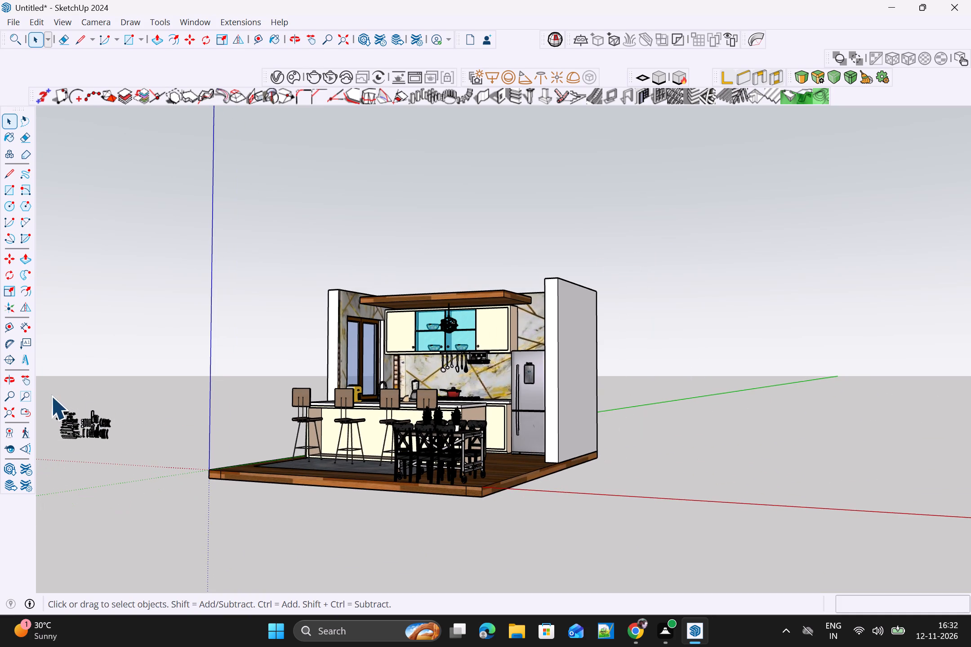
drag(47, 394, 141, 461)
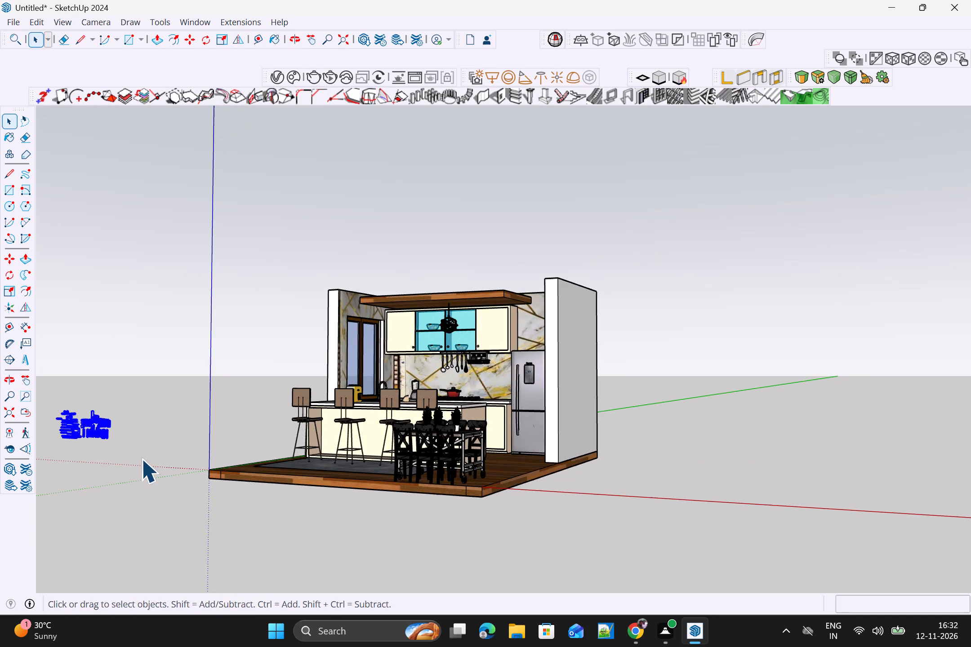
key(Delete)
Frame a near-frontal view of the kitchen for rendering, taking in the island, bar stools, fridge, rug and dining table.
scroll(712, 439, up, 3)
scroll(686, 443, down, 2)
middle_drag(681, 452, 651, 508)
scroll(618, 496, up, 3)
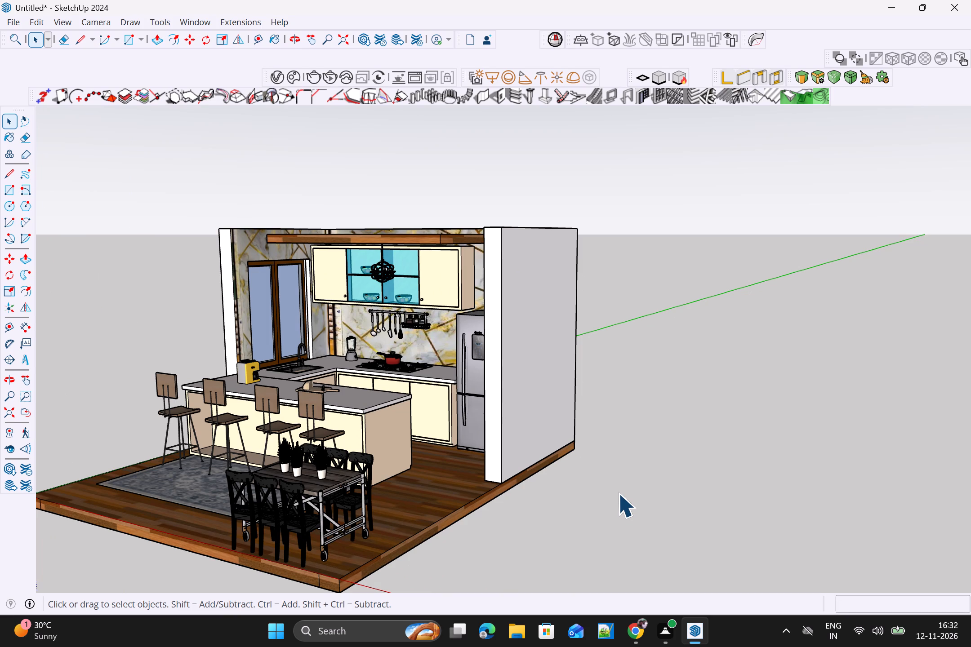
scroll(619, 484, up, 1)
scroll(619, 484, down, 2)
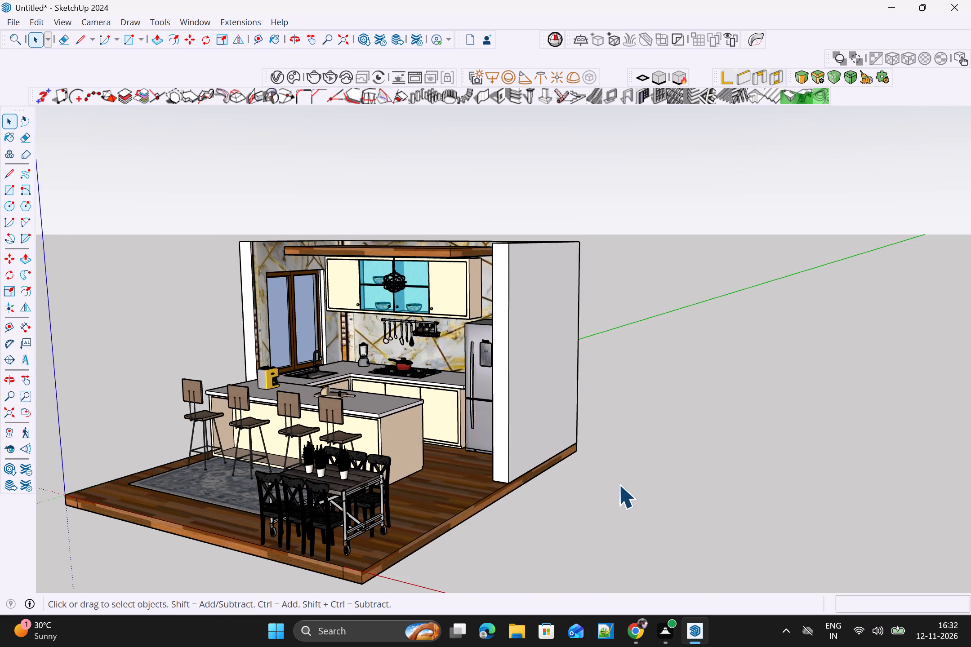
shift+middle_drag(626, 482, 707, 454)
scroll(659, 461, up, 2)
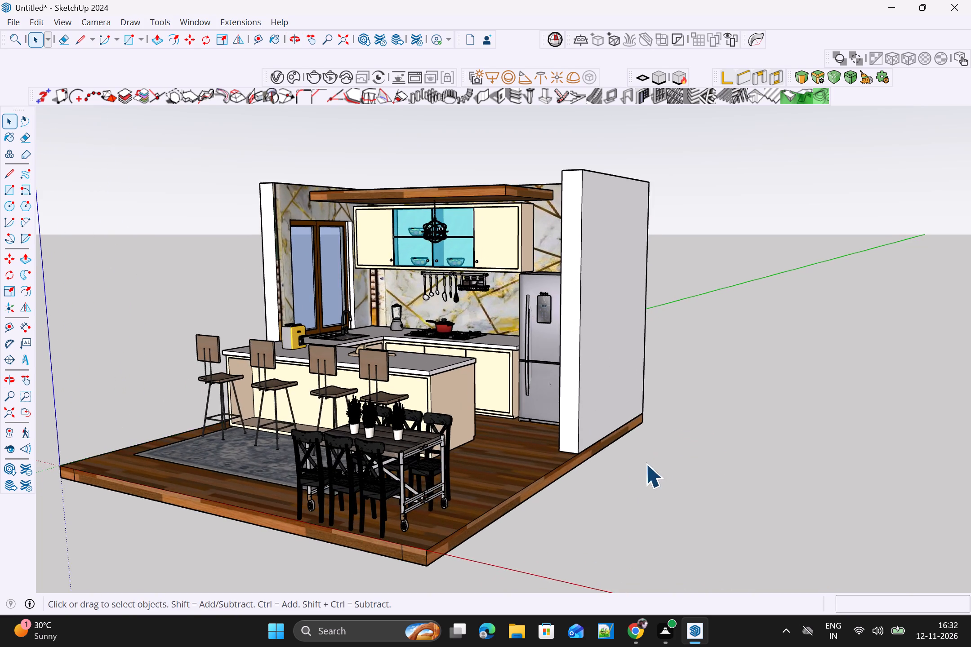
middle_drag(675, 471, 784, 480)
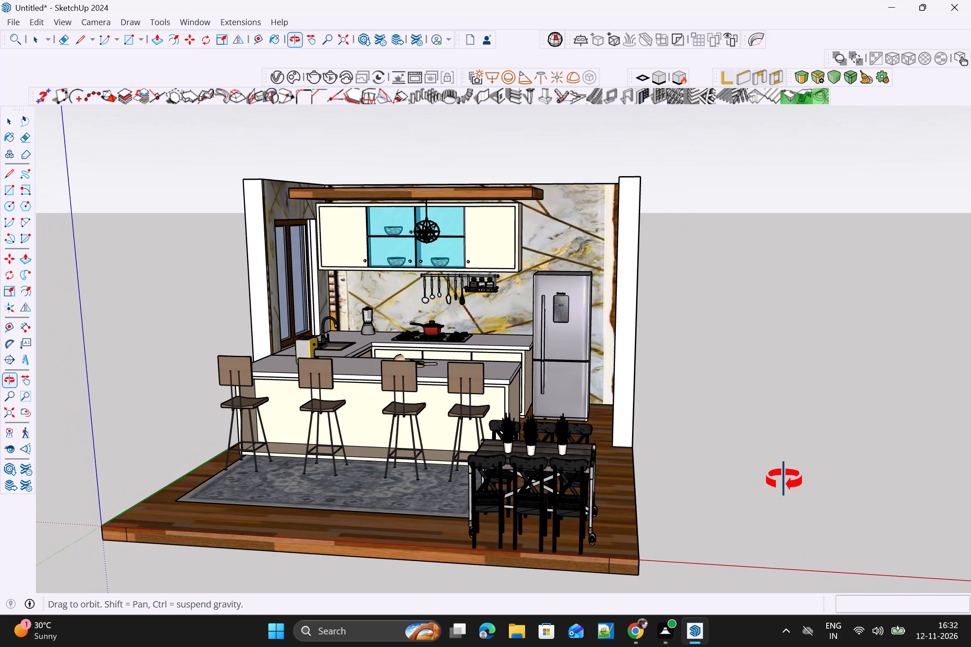
middle_drag(784, 480, 743, 486)
scroll(735, 475, up, 1)
middle_drag(737, 456, 739, 449)
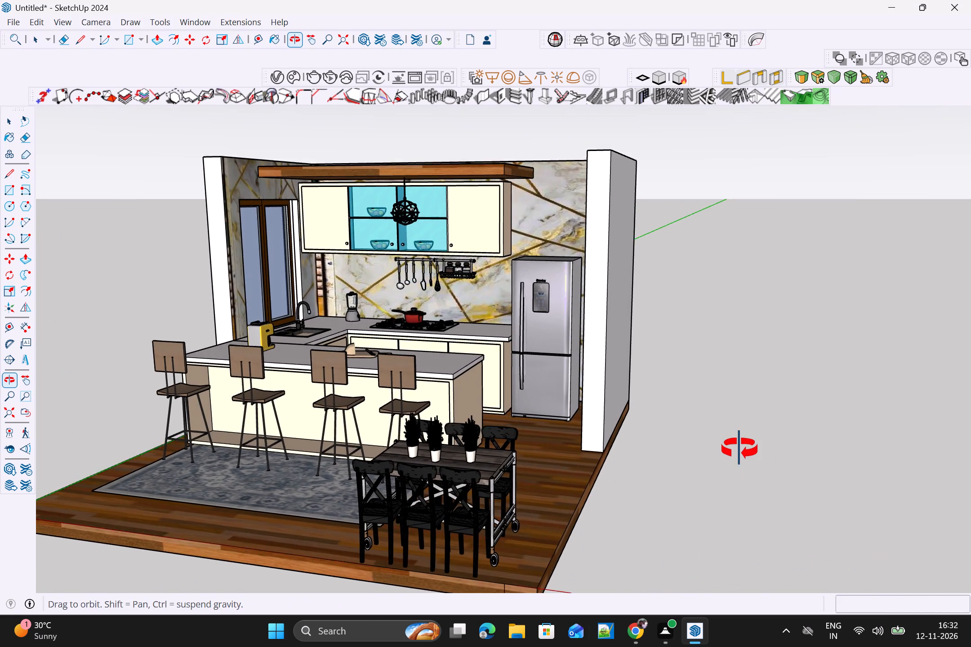
middle_drag(739, 449, 744, 414)
scroll(744, 408, up, 2)
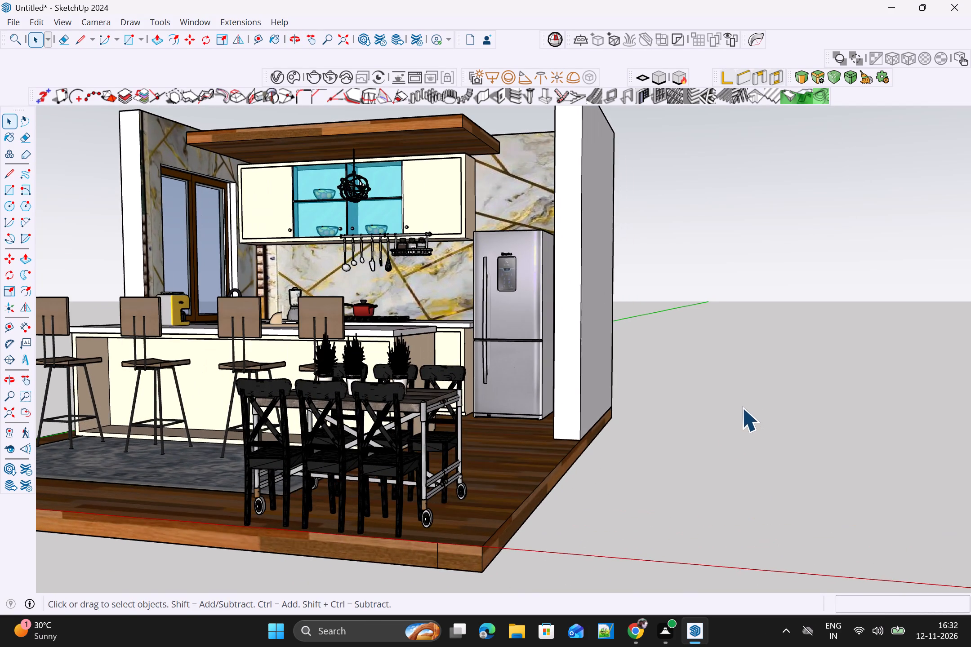
middle_drag(741, 408, 766, 430)
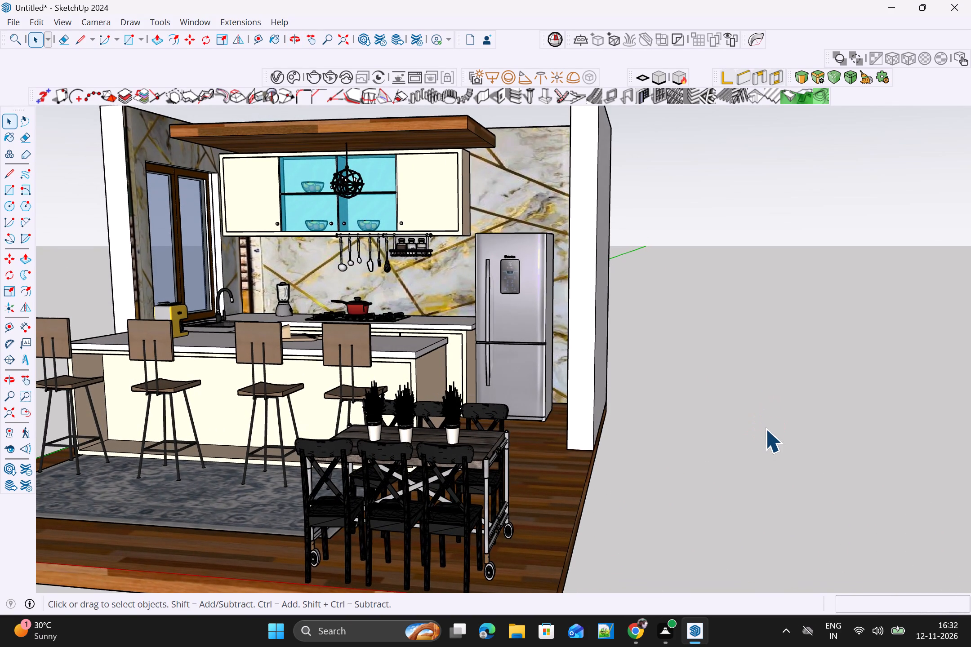
shift+middle_drag(765, 429, 824, 423)
shift+scroll(797, 425, down, 1)
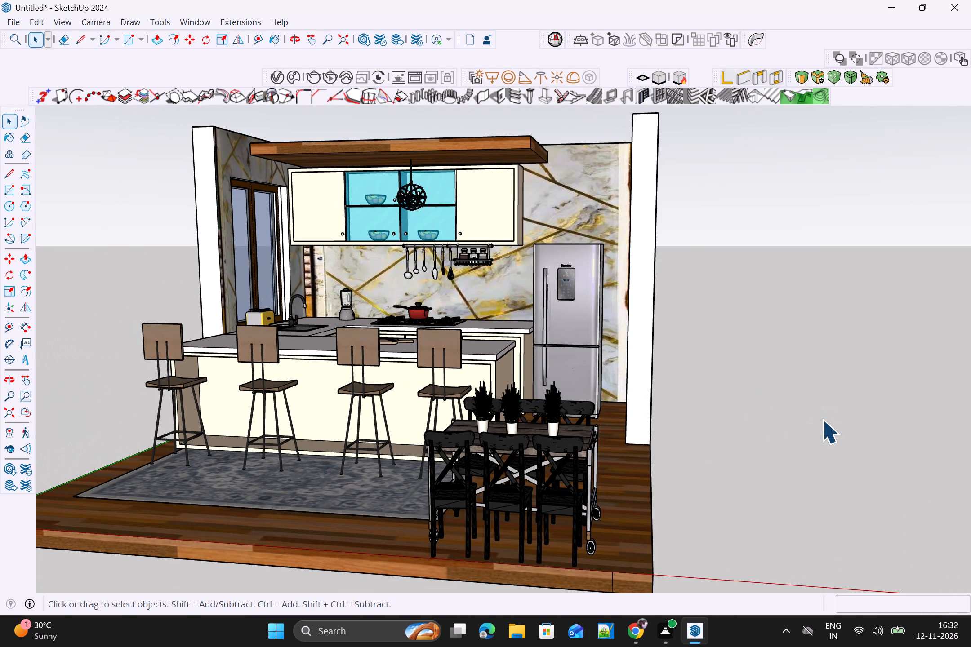
middle_drag(821, 419, 831, 420)
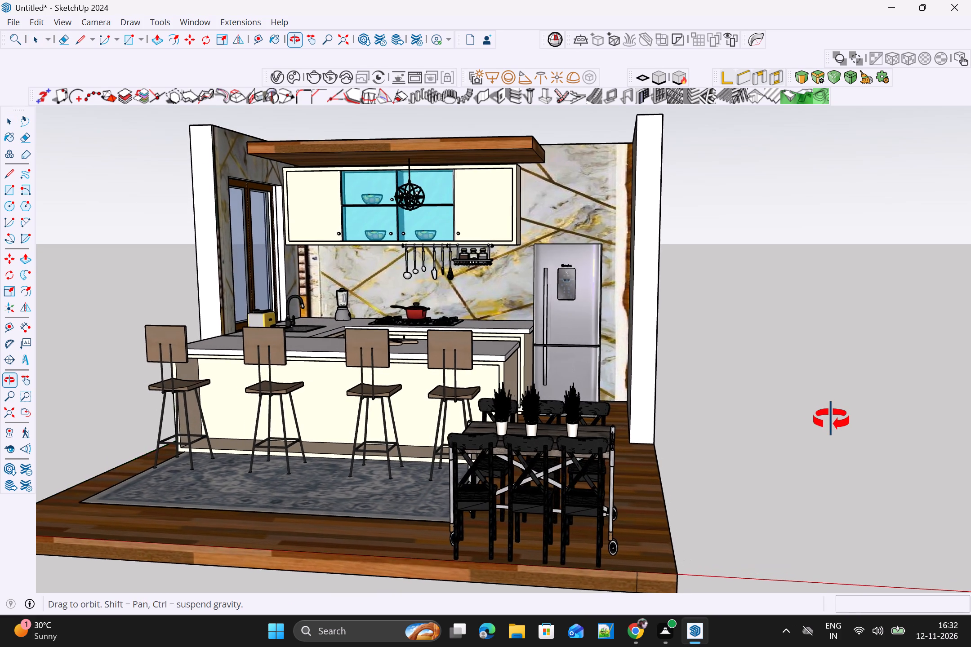
middle_drag(831, 420, 830, 420)
shift+middle_drag(826, 420, 848, 419)
middle_drag(843, 417, 832, 418)
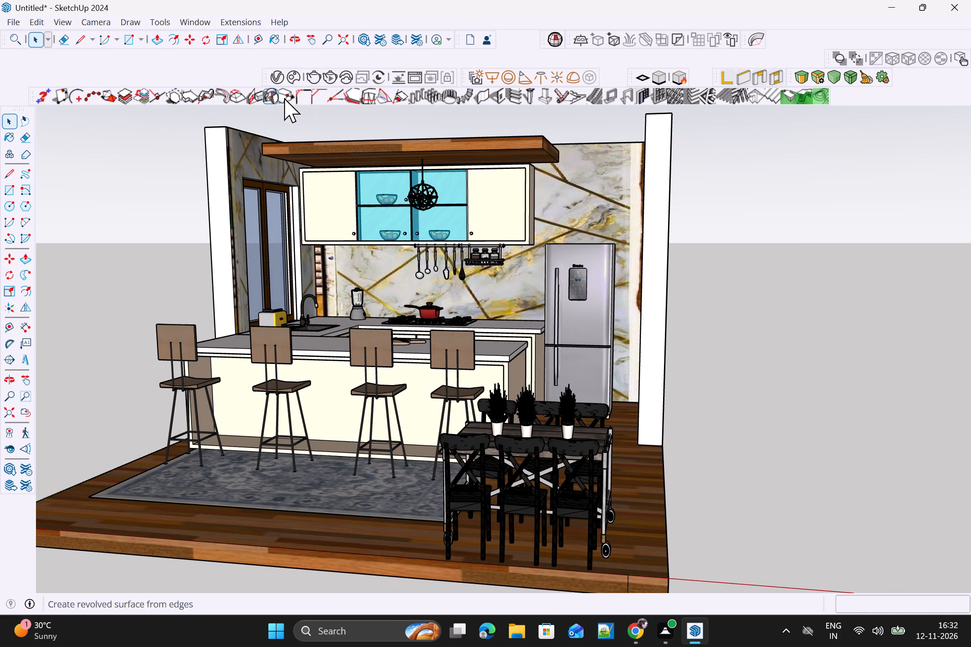
Start an interactive V-Ray render of the framed kitchen view and maximize the V-Ray Frame Buffer window.
click(329, 72)
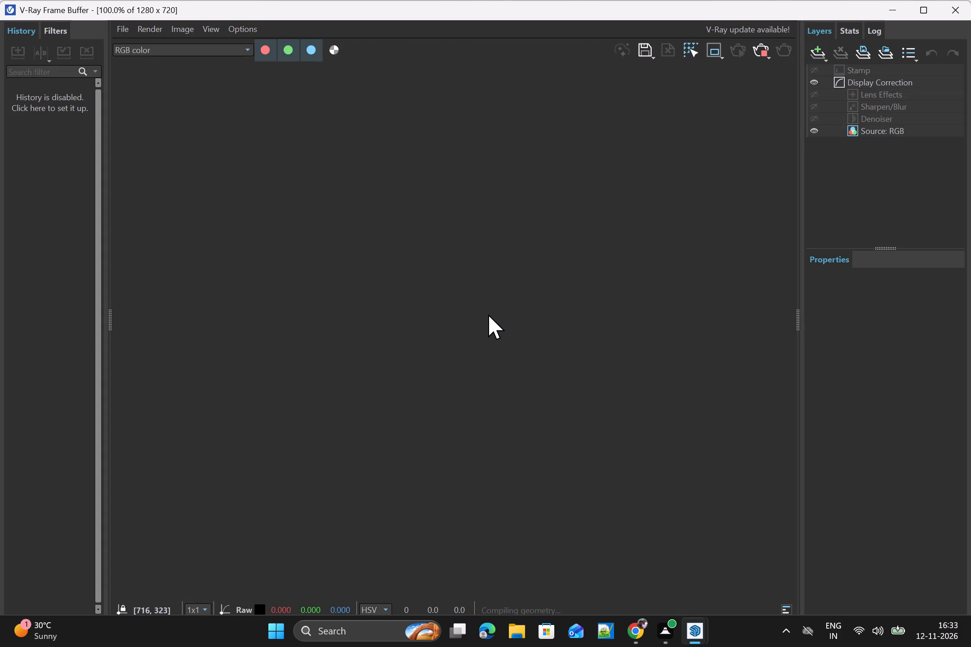
click(921, 14)
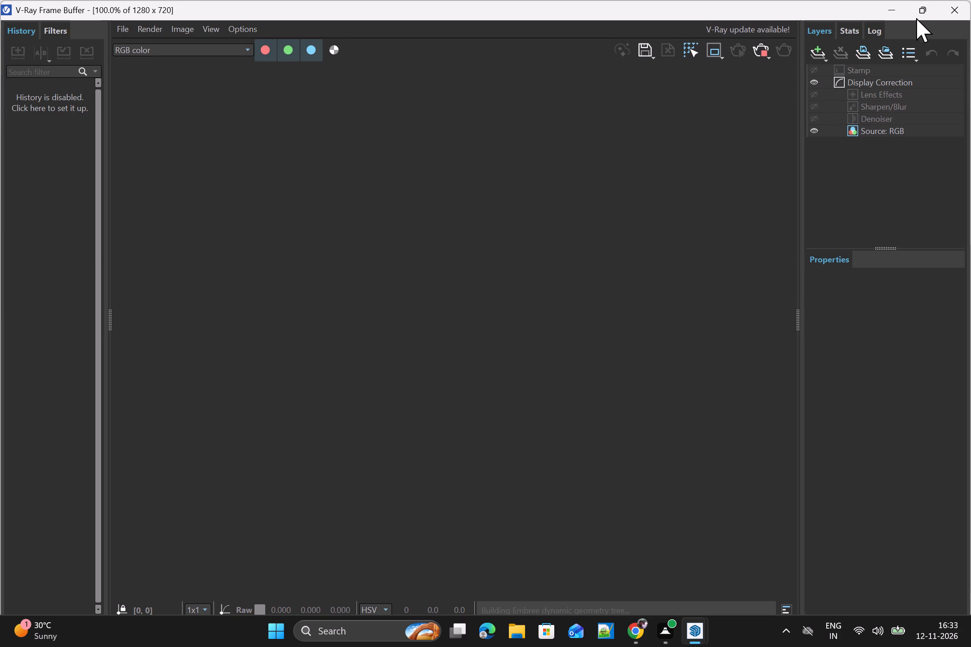